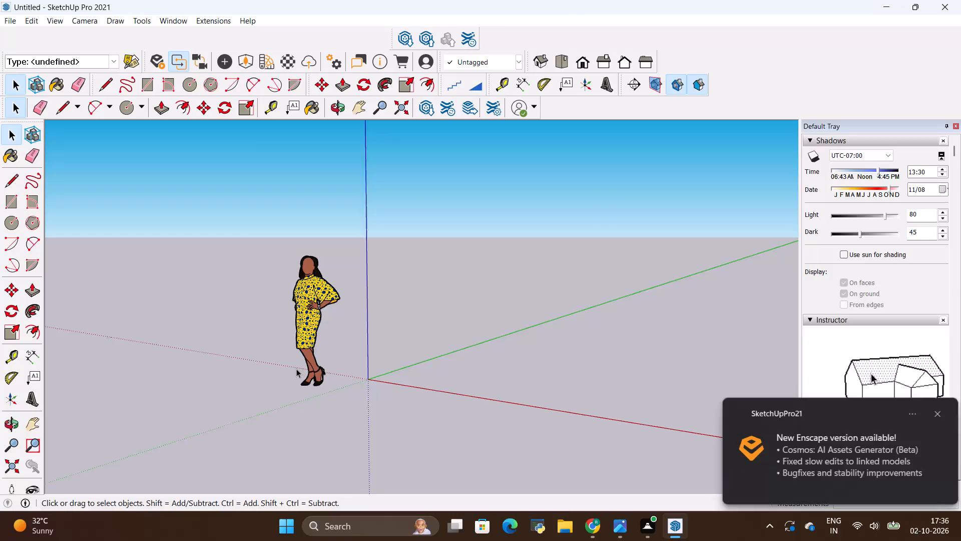
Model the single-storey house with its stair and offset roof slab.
Dismiss the notification about the new Enscape version.
{"action": "left_click", "coordinate": [935, 414]}
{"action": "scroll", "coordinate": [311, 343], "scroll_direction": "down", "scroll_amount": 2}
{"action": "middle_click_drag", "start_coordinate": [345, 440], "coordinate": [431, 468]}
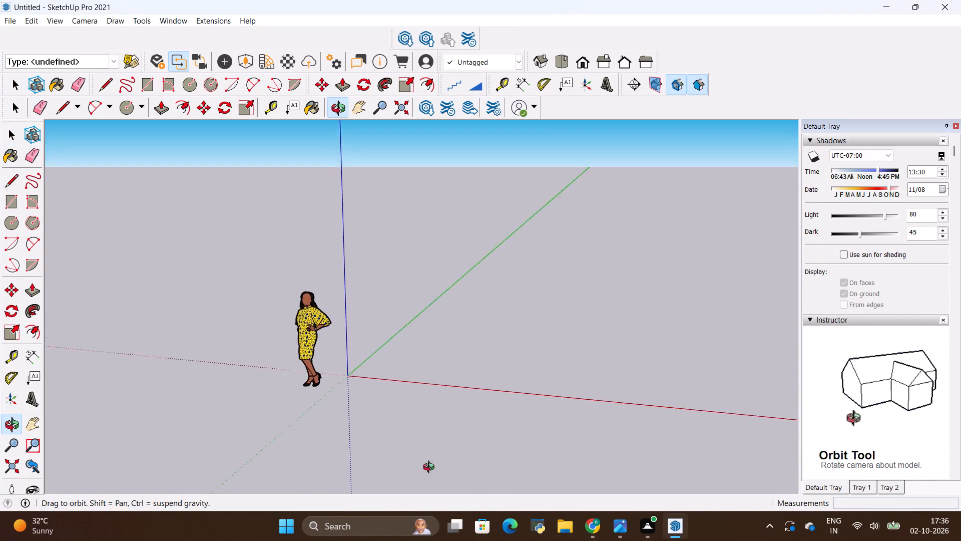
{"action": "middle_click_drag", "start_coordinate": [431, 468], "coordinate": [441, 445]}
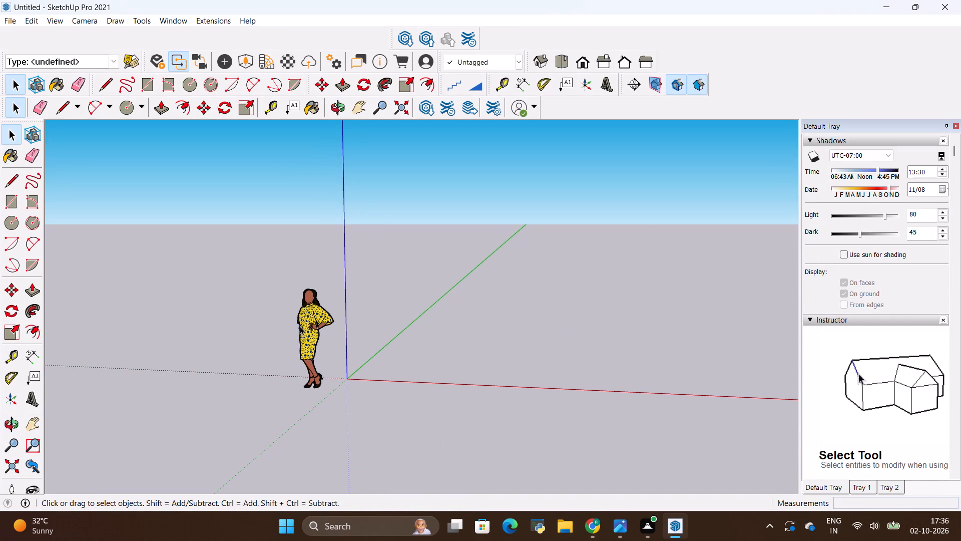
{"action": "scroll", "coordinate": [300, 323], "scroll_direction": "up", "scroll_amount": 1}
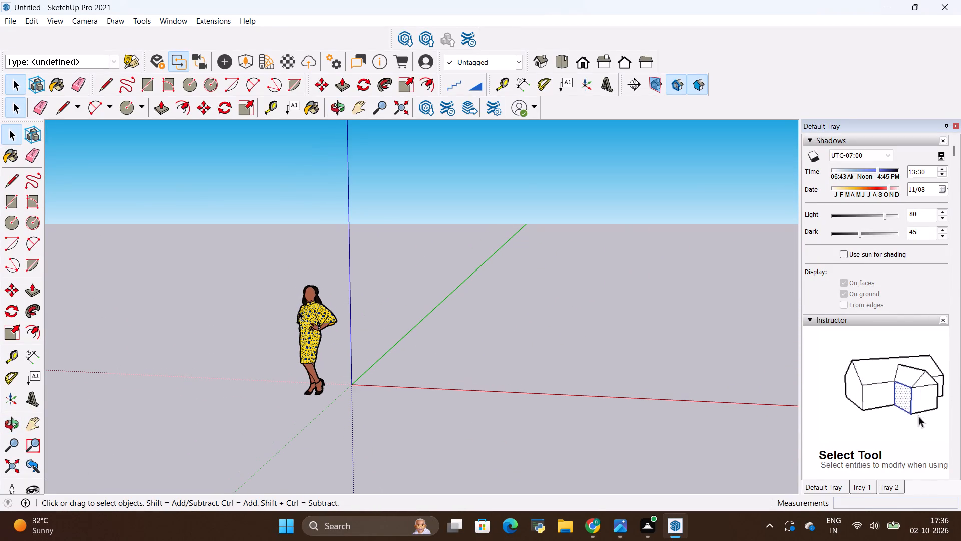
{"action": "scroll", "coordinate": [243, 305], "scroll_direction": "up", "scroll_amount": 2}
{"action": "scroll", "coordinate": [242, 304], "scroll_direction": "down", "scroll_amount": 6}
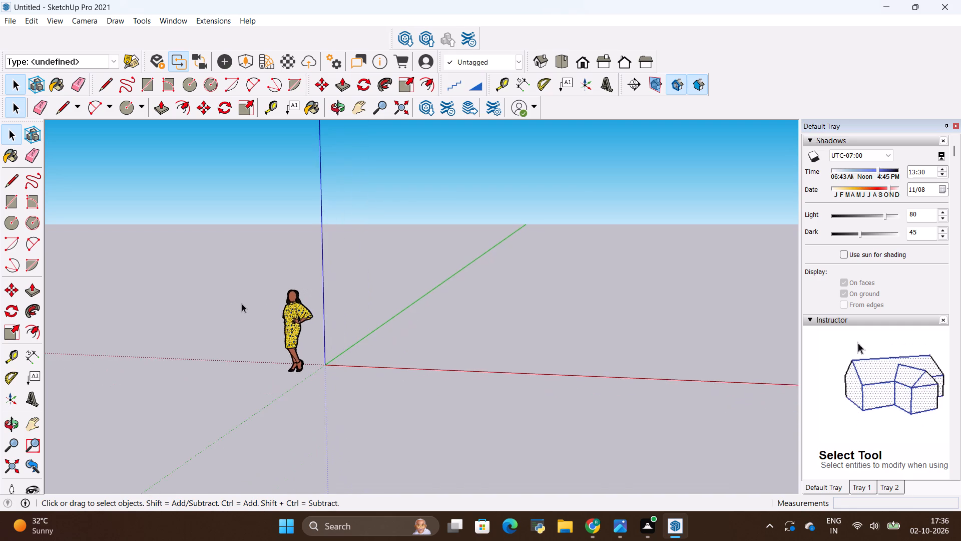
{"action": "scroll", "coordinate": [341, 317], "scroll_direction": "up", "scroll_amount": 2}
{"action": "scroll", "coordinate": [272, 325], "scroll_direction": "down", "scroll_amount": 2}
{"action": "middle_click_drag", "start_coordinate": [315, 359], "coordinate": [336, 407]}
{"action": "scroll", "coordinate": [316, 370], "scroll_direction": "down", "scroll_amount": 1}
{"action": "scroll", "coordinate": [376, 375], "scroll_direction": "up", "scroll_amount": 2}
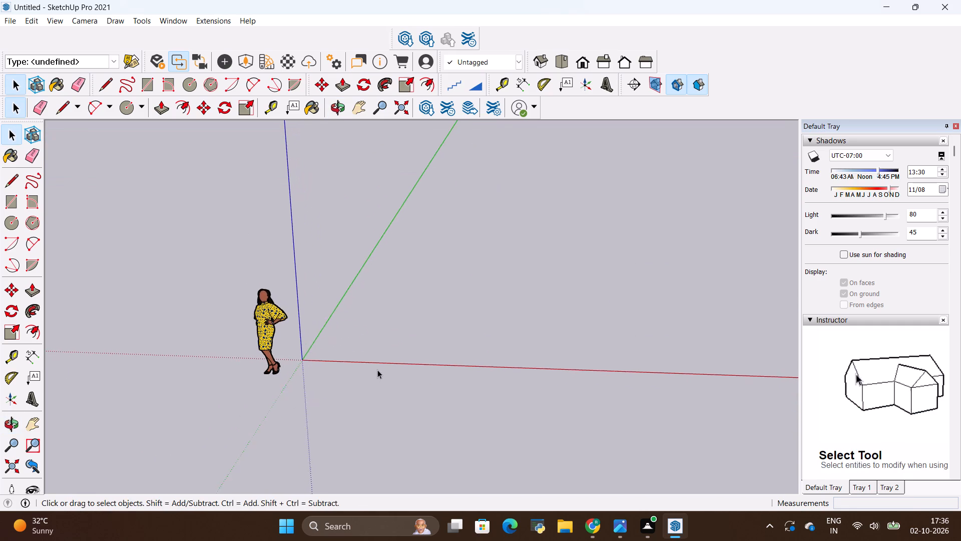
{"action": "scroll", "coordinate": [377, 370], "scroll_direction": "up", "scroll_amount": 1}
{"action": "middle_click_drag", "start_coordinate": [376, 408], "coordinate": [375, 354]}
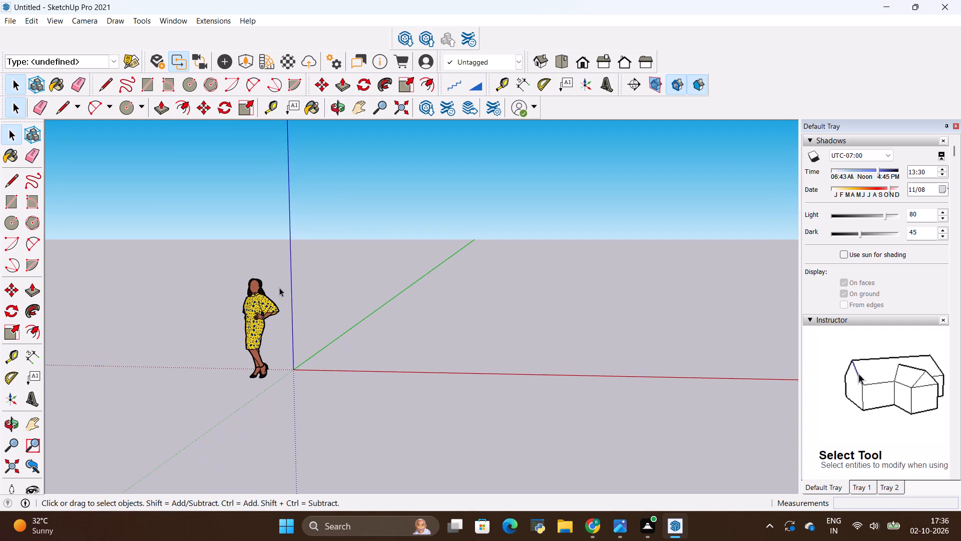
Import the DWG drawing "2D HOUSE FLOOR PLAN 2BHK 09" from the Documents folder into the model.
{"action": "left_click", "coordinate": [9, 17]}
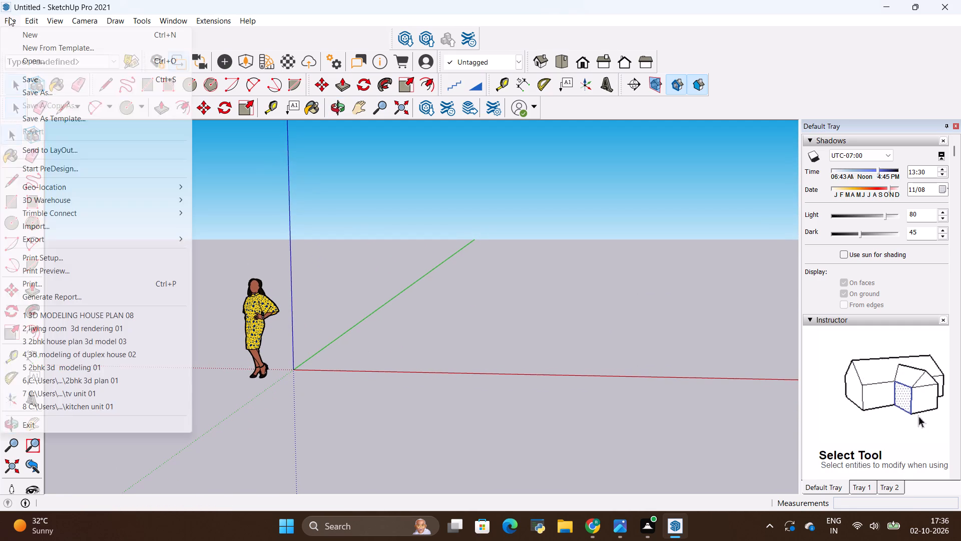
{"action": "left_click", "coordinate": [46, 230]}
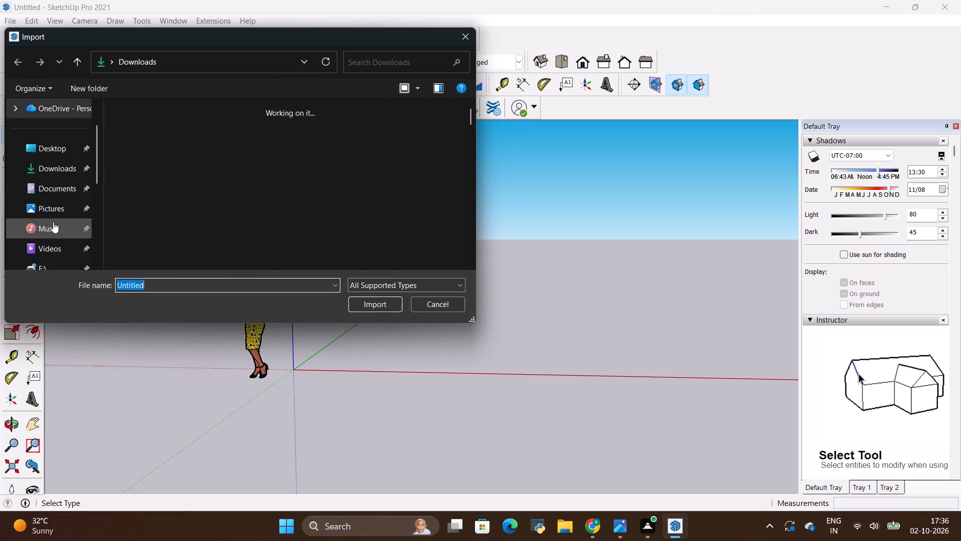
{"action": "left_click", "coordinate": [56, 185]}
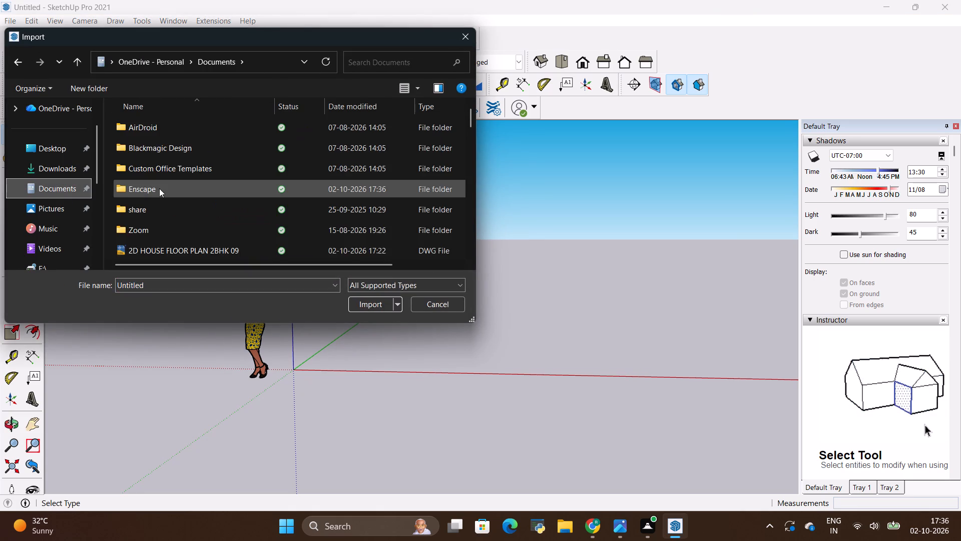
{"action": "scroll", "coordinate": [159, 188], "scroll_direction": "down", "scroll_amount": 3}
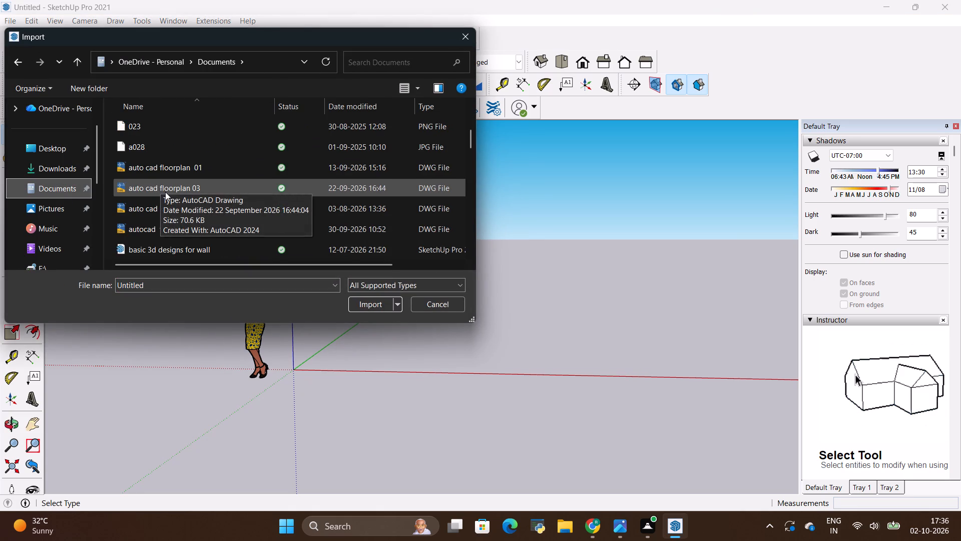
{"action": "scroll", "coordinate": [165, 192], "scroll_direction": "down", "scroll_amount": 2}
{"action": "scroll", "coordinate": [165, 189], "scroll_direction": "up", "scroll_amount": 4}
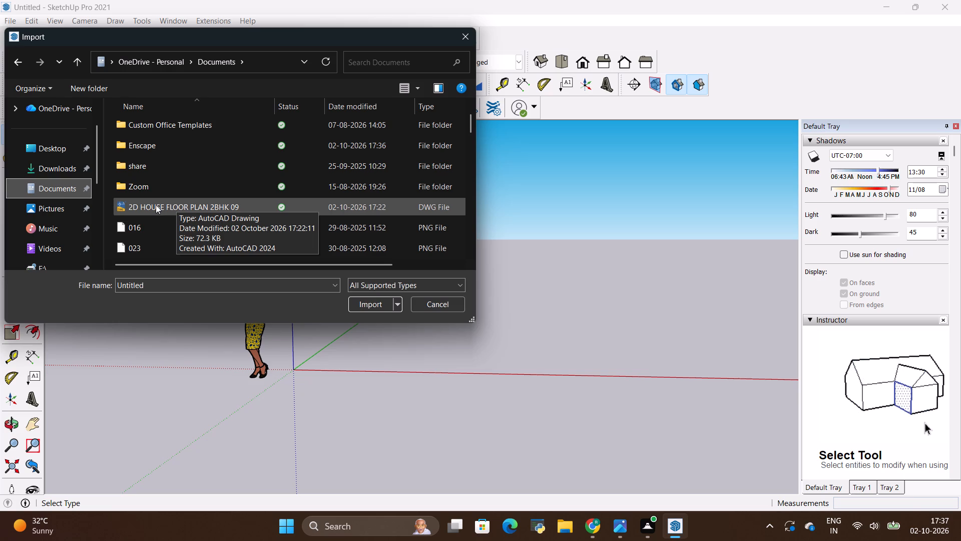
{"action": "left_click", "coordinate": [156, 205]}
{"action": "left_click", "coordinate": [361, 308]}
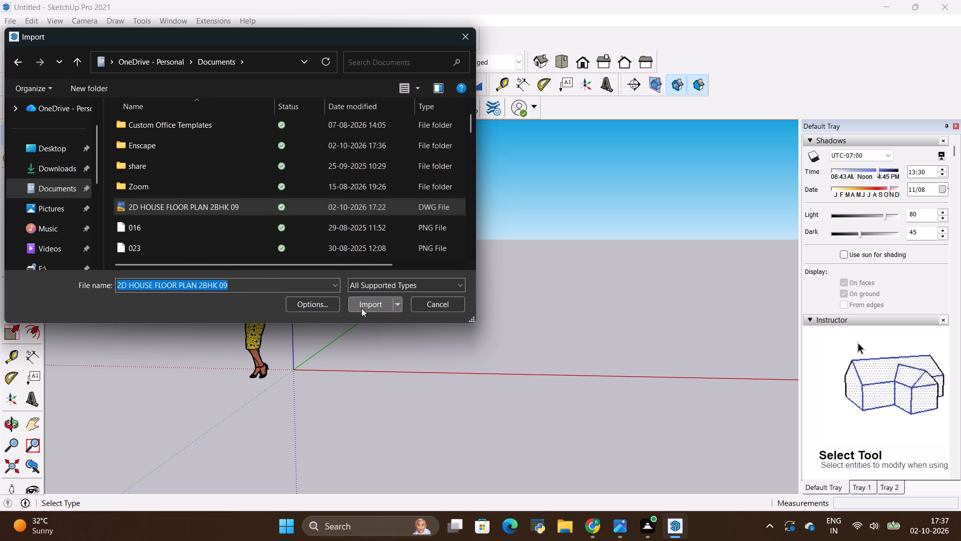
{"action": "scroll", "coordinate": [344, 289], "scroll_direction": "down", "scroll_amount": 2}
{"action": "left_click", "coordinate": [537, 354]}
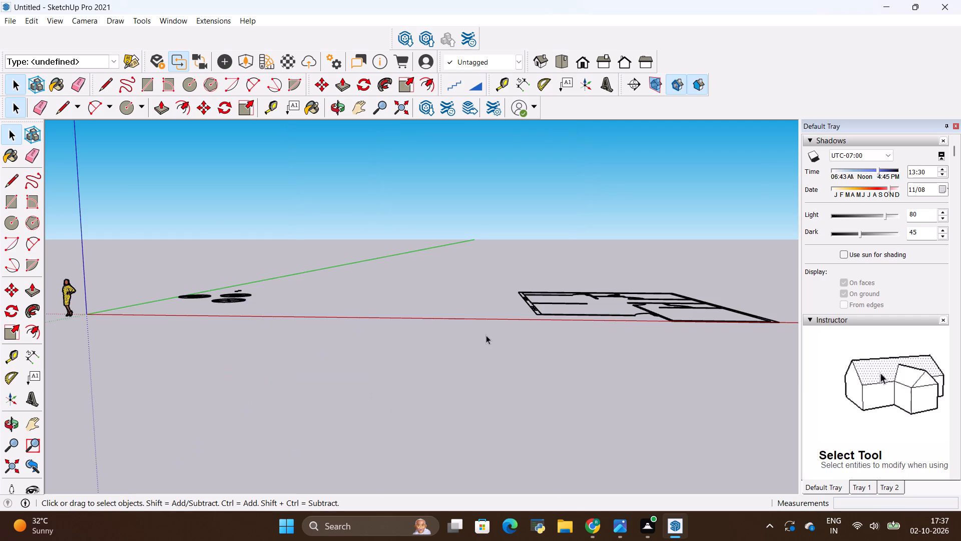
Examine the imported floor plan and the separate circular symbols from above.
{"action": "middle_click_drag", "start_coordinate": [440, 323], "coordinate": [440, 440]}
{"action": "scroll", "coordinate": [427, 398], "scroll_direction": "down", "scroll_amount": 4}
{"action": "middle_click_drag", "start_coordinate": [483, 395], "coordinate": [484, 433]}
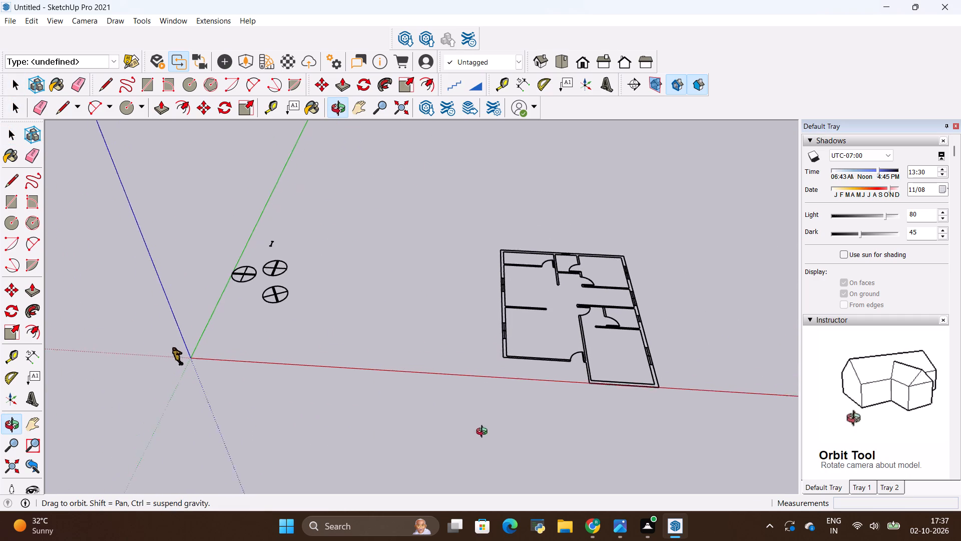
{"action": "middle_click_drag", "start_coordinate": [484, 433], "coordinate": [479, 450]}
{"action": "scroll", "coordinate": [560, 380], "scroll_direction": "up", "scroll_amount": 2}
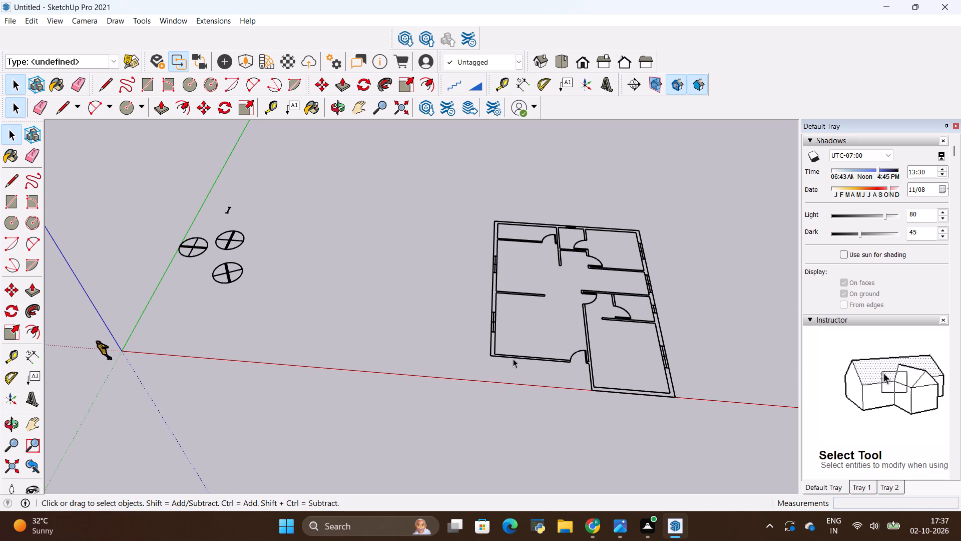
{"action": "scroll", "coordinate": [513, 359], "scroll_direction": "down", "scroll_amount": 1}
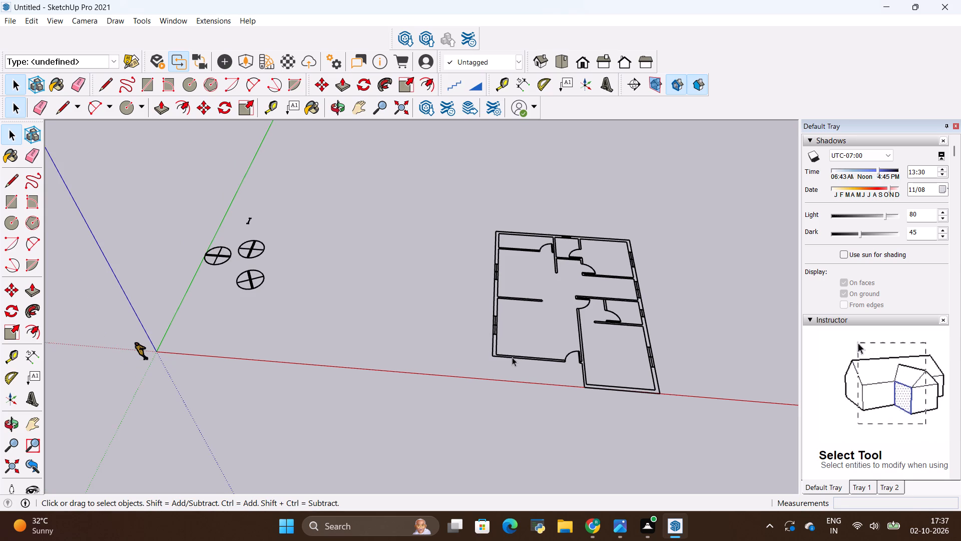
{"action": "scroll", "coordinate": [512, 357], "scroll_direction": "up", "scroll_amount": 1}
{"action": "scroll", "coordinate": [510, 354], "scroll_direction": "down", "scroll_amount": 3}
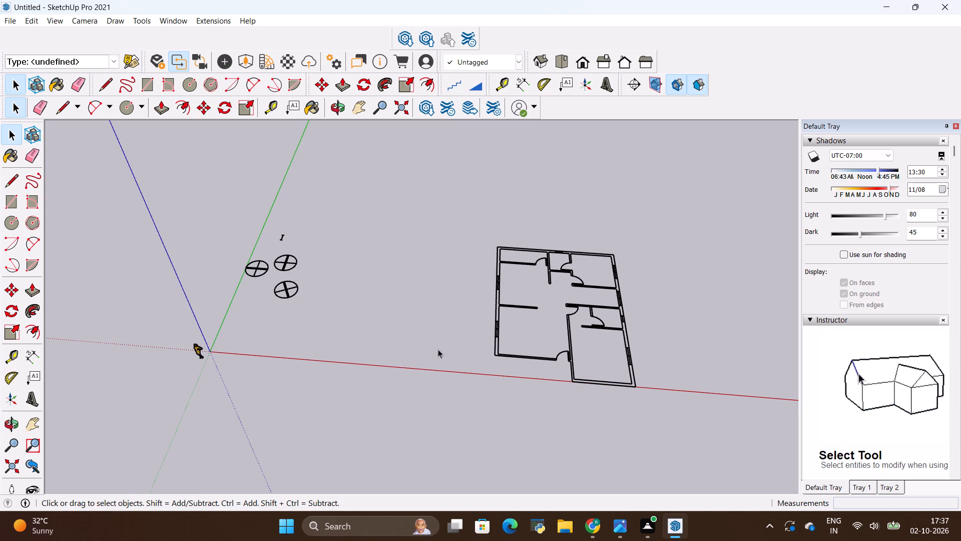
{"action": "scroll", "coordinate": [423, 345], "scroll_direction": "up", "scroll_amount": 1}
{"action": "scroll", "coordinate": [622, 346], "scroll_direction": "up", "scroll_amount": 2}
{"action": "scroll", "coordinate": [552, 320], "scroll_direction": "down", "scroll_amount": 3}
{"action": "middle_click_drag", "start_coordinate": [584, 343], "coordinate": [573, 361]}
{"action": "scroll", "coordinate": [553, 297], "scroll_direction": "up", "scroll_amount": 6}
{"action": "scroll", "coordinate": [482, 313], "scroll_direction": "down", "scroll_amount": 4}
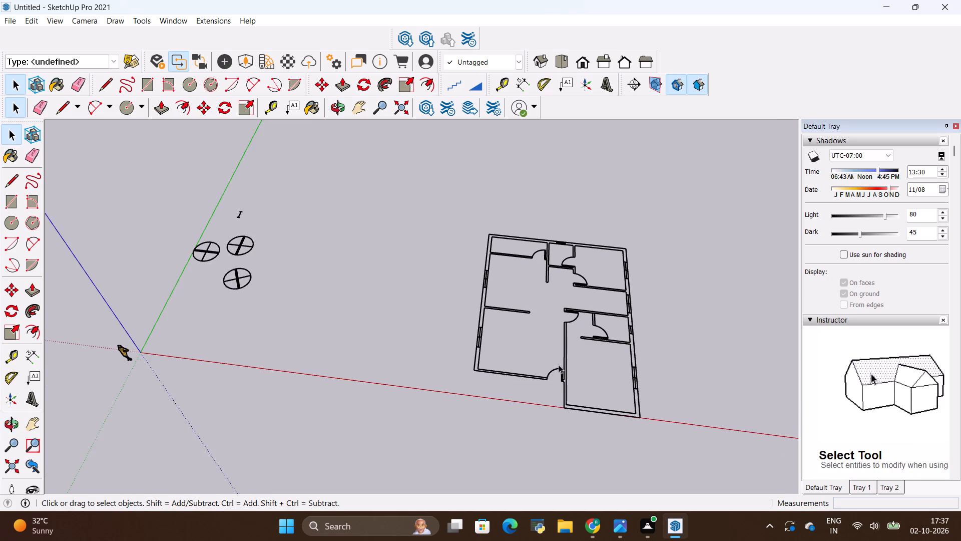
Explode the imported floor plan component into its separate entities and clear the selection.
{"action": "middle_click_drag", "start_coordinate": [559, 365], "coordinate": [546, 471]}
{"action": "scroll", "coordinate": [499, 274], "scroll_direction": "up", "scroll_amount": 5}
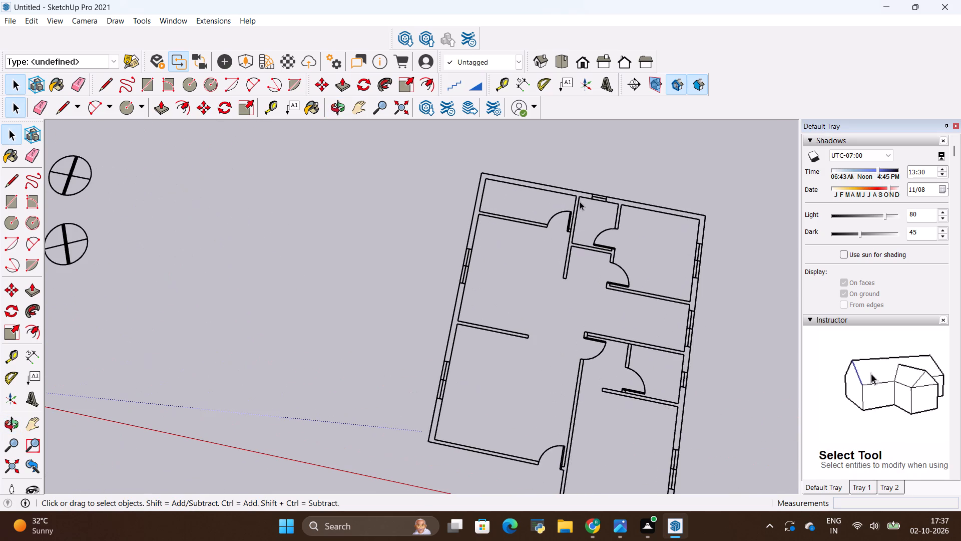
{"action": "key", "text": "space"}
{"action": "left_click", "coordinate": [579, 202]}
{"action": "right_click", "coordinate": [577, 203]}
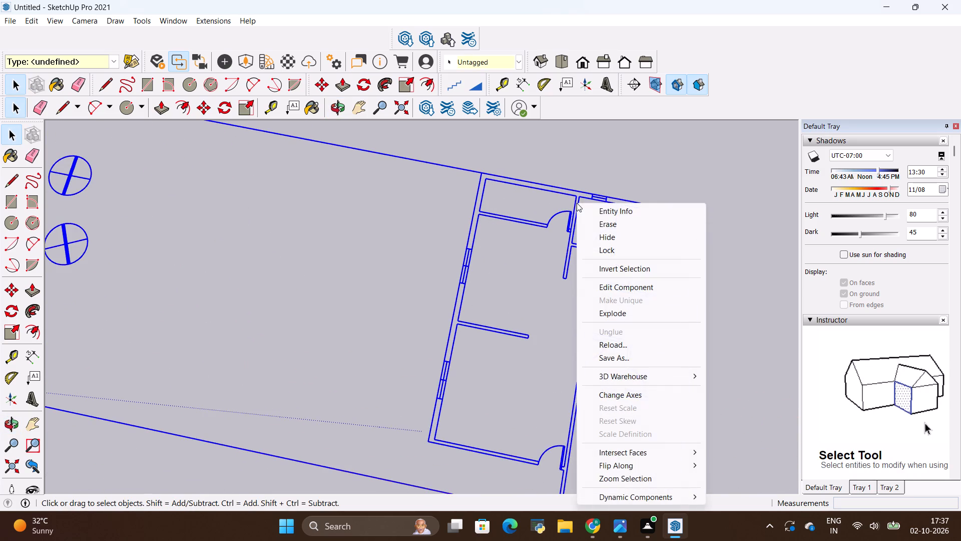
{"action": "left_click", "coordinate": [615, 314]}
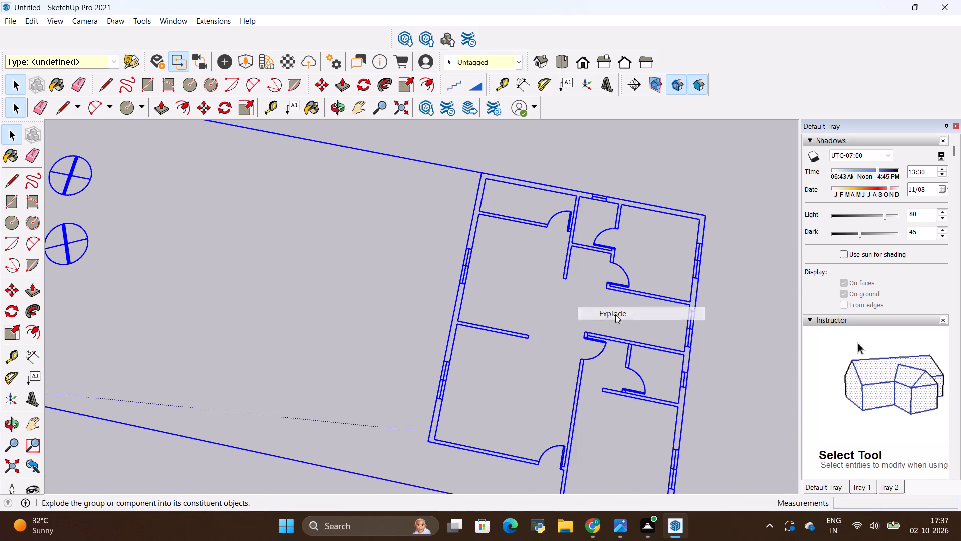
{"action": "key", "text": "space"}
{"action": "left_click", "coordinate": [406, 266]}
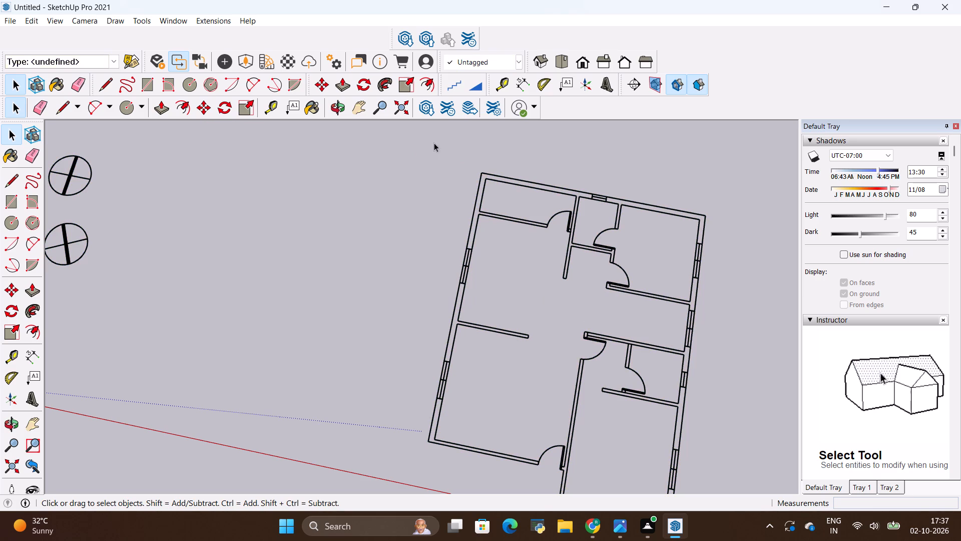
Group all linework of the house floor plan, leaving out the separate circular symbols, and clear the selection.
{"action": "scroll", "coordinate": [478, 209], "scroll_direction": "down", "scroll_amount": 3}
{"action": "left_click", "coordinate": [464, 145]}
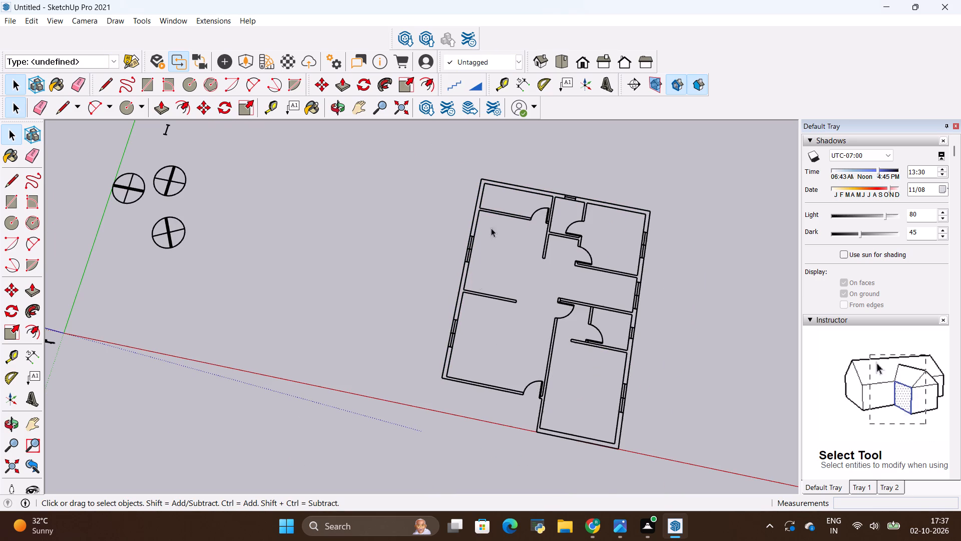
{"action": "scroll", "coordinate": [478, 290], "scroll_direction": "down", "scroll_amount": 3}
{"action": "middle_click_drag", "start_coordinate": [407, 352], "coordinate": [489, 418]}
{"action": "middle_click_drag", "start_coordinate": [493, 422], "coordinate": [570, 385]}
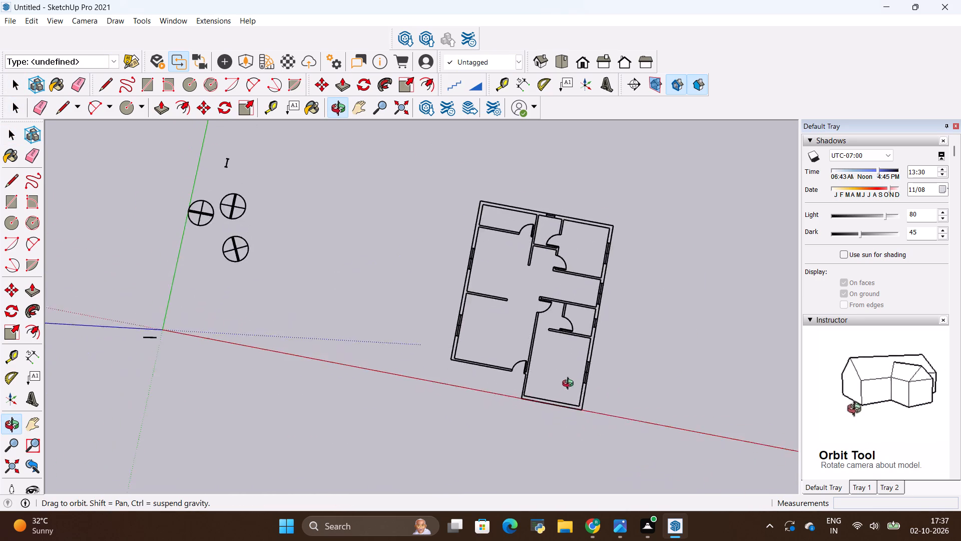
{"action": "middle_click_drag", "start_coordinate": [570, 385], "coordinate": [617, 327]}
{"action": "left_click_drag", "start_coordinate": [404, 172], "coordinate": [634, 428]}
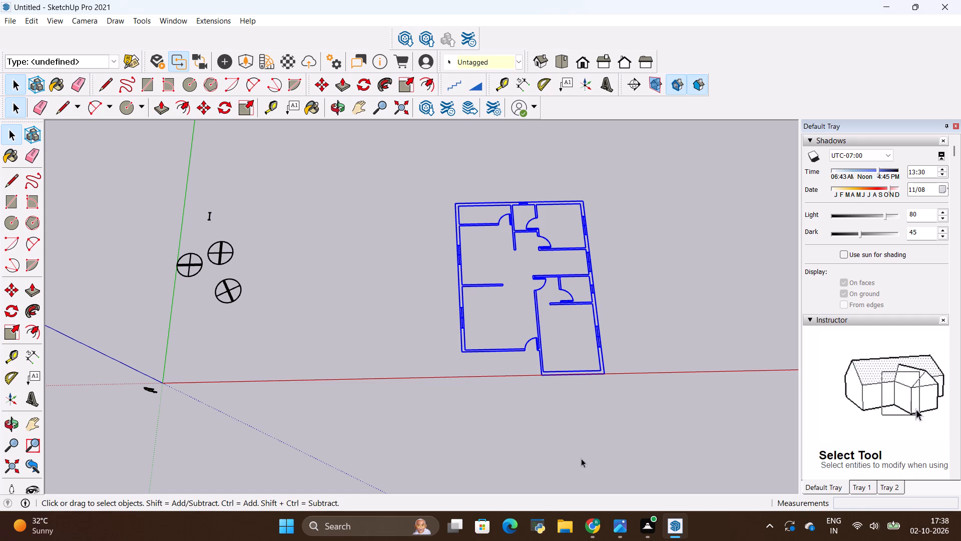
{"action": "right_click", "coordinate": [541, 355]}
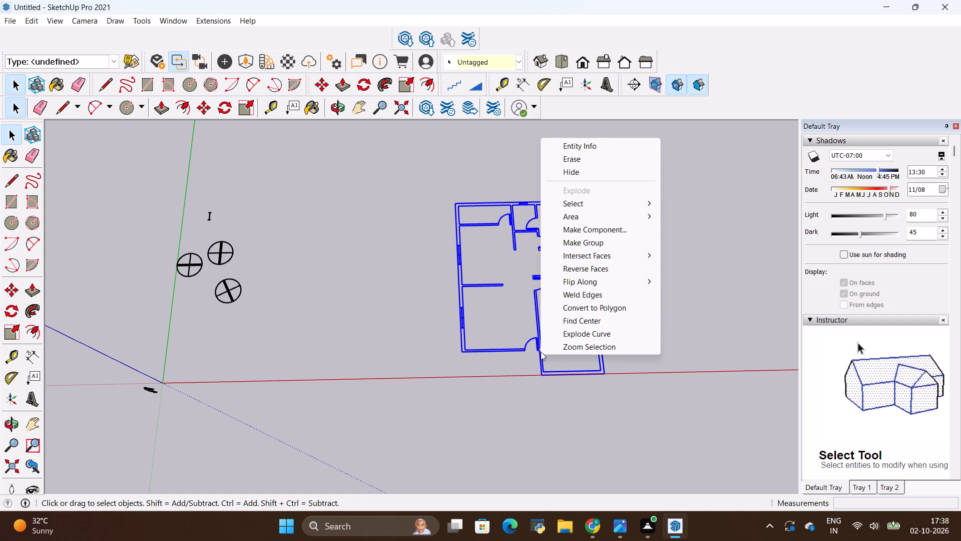
{"action": "left_click", "coordinate": [589, 238]}
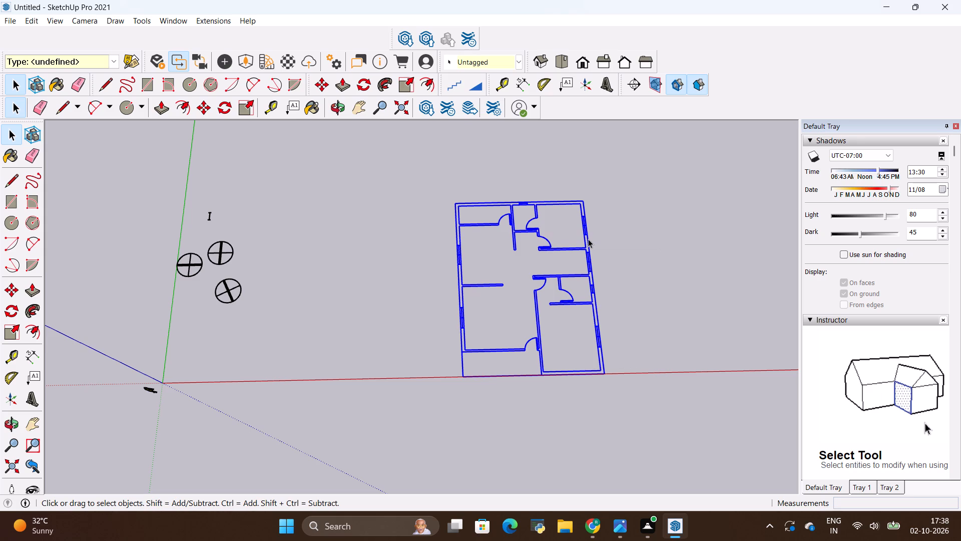
{"action": "key", "text": "space"}
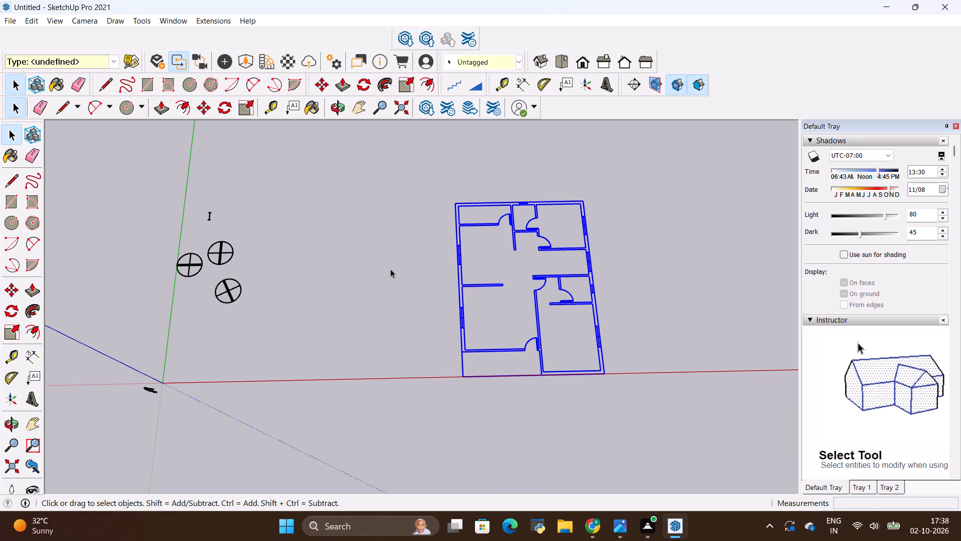
{"action": "left_click", "coordinate": [390, 268]}
Draw a rectangle about 16' by 9" over the exterior wall farthest from the red axis, from the corner nearest the circular symbols to the window.
{"action": "scroll", "coordinate": [463, 192], "scroll_direction": "up", "scroll_amount": 3}
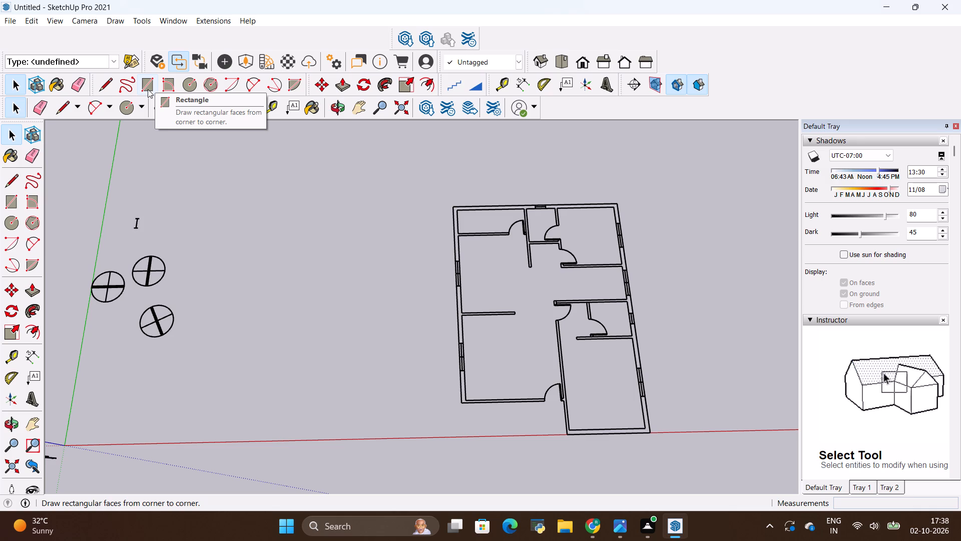
{"action": "scroll", "coordinate": [338, 80], "scroll_direction": "up", "scroll_amount": 1}
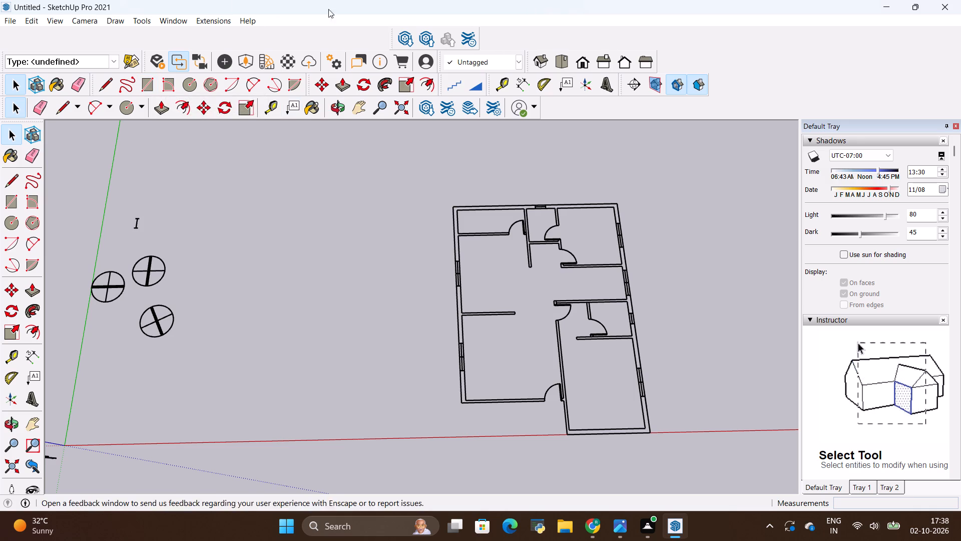
{"action": "scroll", "coordinate": [381, 214], "scroll_direction": "up", "scroll_amount": 1}
{"action": "scroll", "coordinate": [496, 202], "scroll_direction": "up", "scroll_amount": 2}
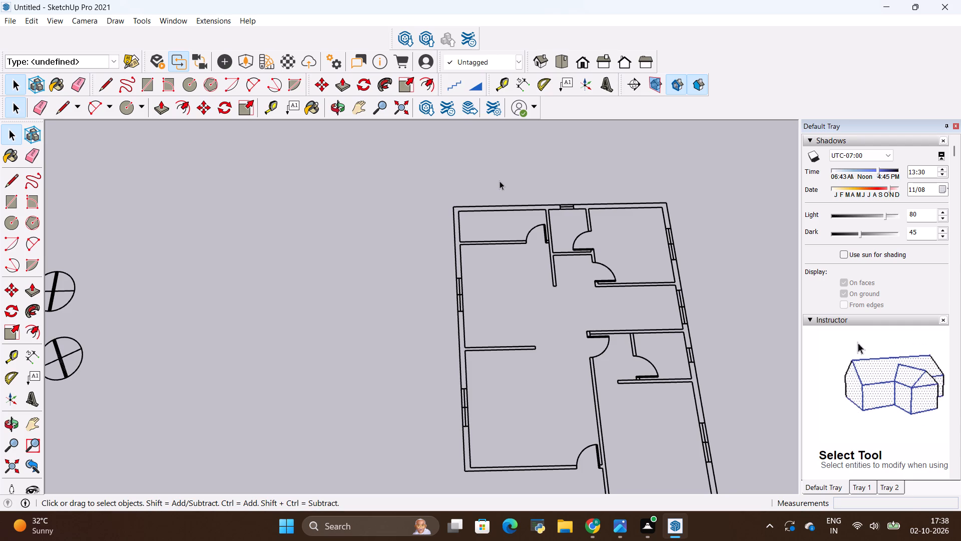
{"action": "scroll", "coordinate": [500, 174], "scroll_direction": "up", "scroll_amount": 3}
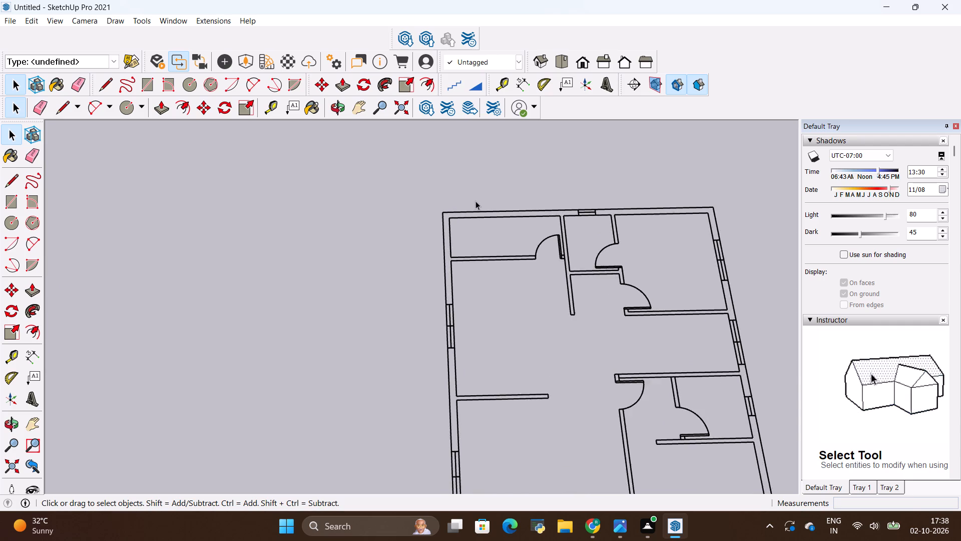
{"action": "scroll", "coordinate": [475, 201], "scroll_direction": "up", "scroll_amount": 2}
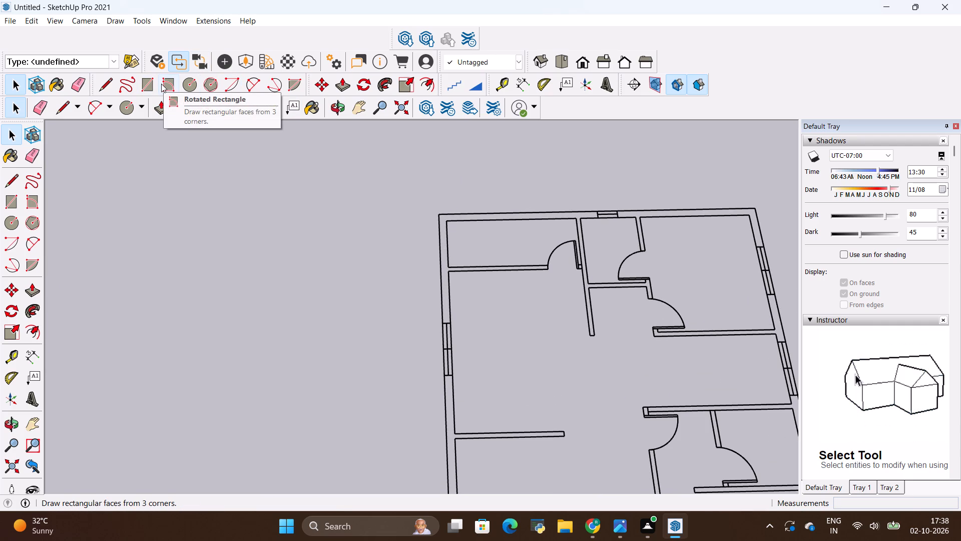
{"action": "left_click", "coordinate": [150, 85]}
{"action": "scroll", "coordinate": [502, 241], "scroll_direction": "up", "scroll_amount": 1}
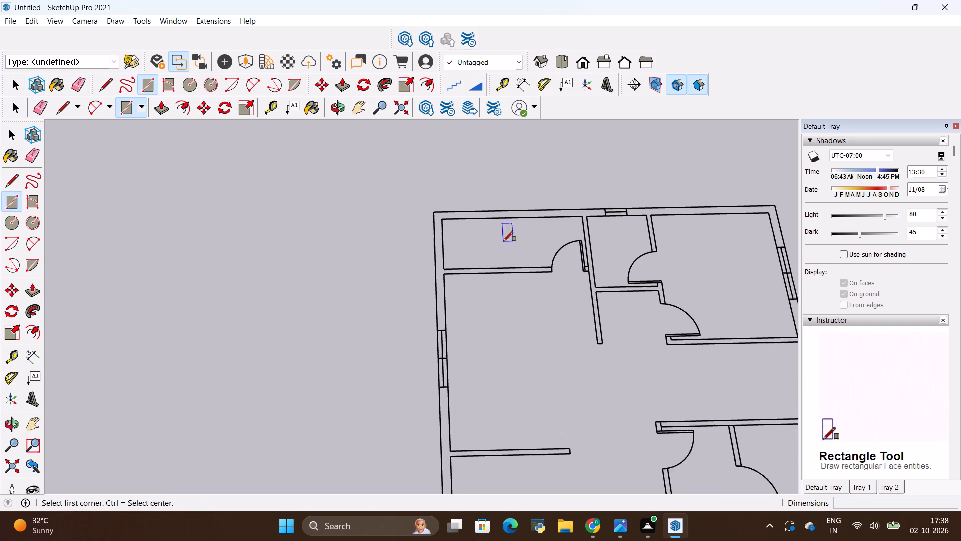
{"action": "scroll", "coordinate": [503, 241], "scroll_direction": "up", "scroll_amount": 1}
{"action": "scroll", "coordinate": [573, 228], "scroll_direction": "up", "scroll_amount": 1}
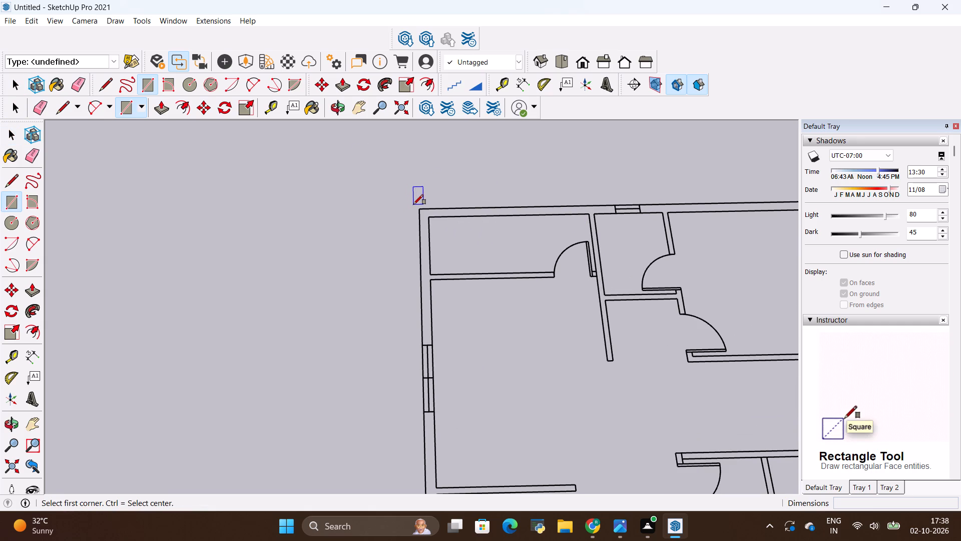
{"action": "left_click", "coordinate": [418, 208]}
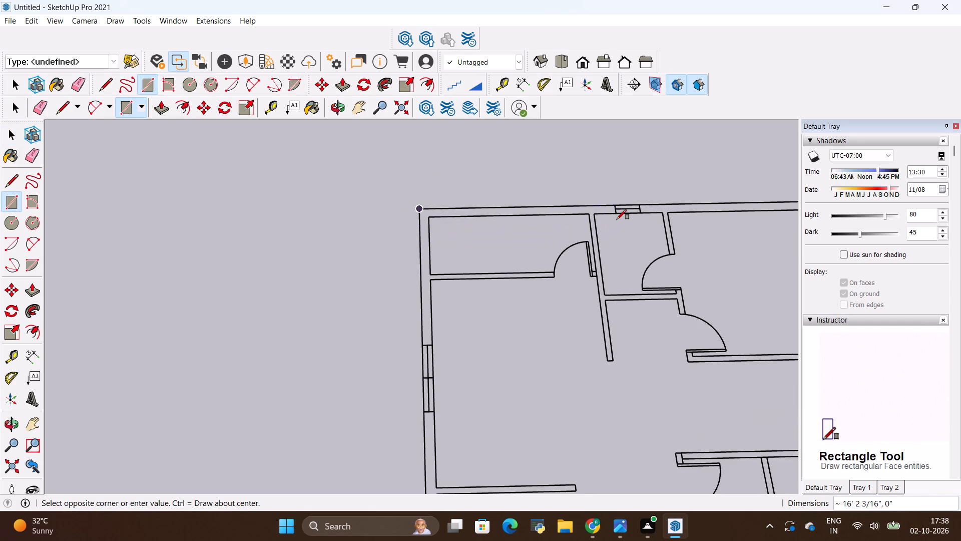
{"action": "left_click", "coordinate": [617, 217]}
{"action": "scroll", "coordinate": [434, 198], "scroll_direction": "up", "scroll_amount": 2}
{"action": "scroll", "coordinate": [356, 186], "scroll_direction": "down", "scroll_amount": 1}
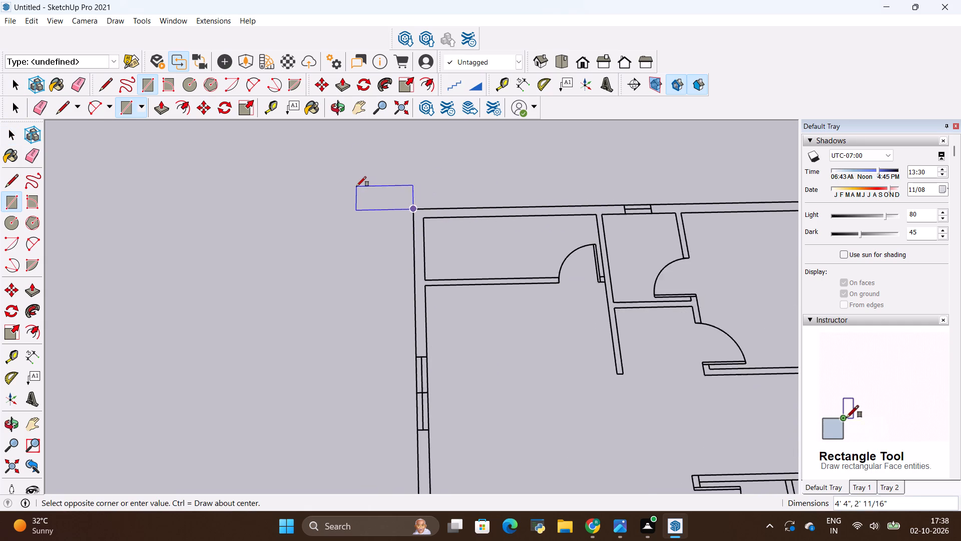
{"action": "scroll", "coordinate": [356, 186], "scroll_direction": "down", "scroll_amount": 2}
{"action": "scroll", "coordinate": [585, 218], "scroll_direction": "up", "scroll_amount": 2}
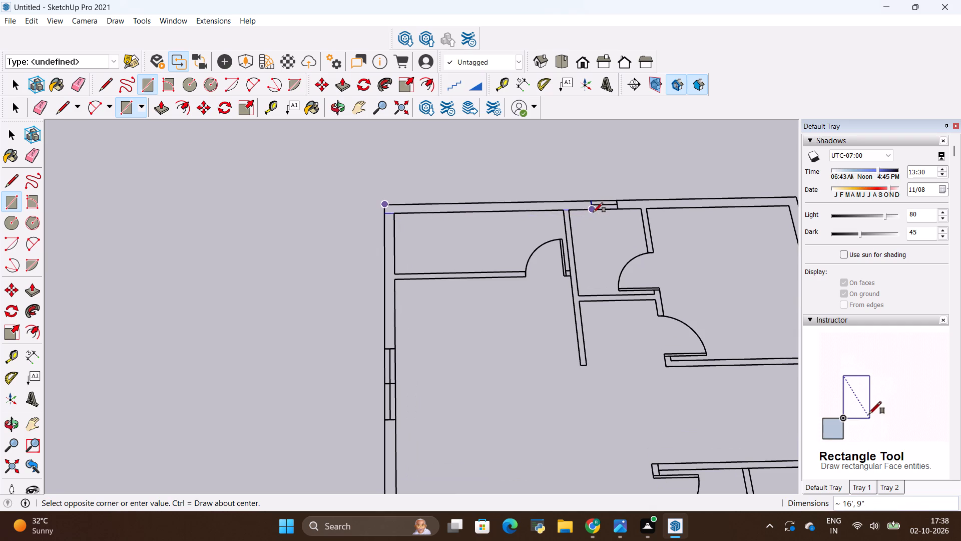
{"action": "left_click", "coordinate": [592, 212]}
Draw a rectangle about 14' long over the rest of that exterior wall, from the window's other side to the opposite outer corner.
{"action": "scroll", "coordinate": [419, 190], "scroll_direction": "down", "scroll_amount": 3}
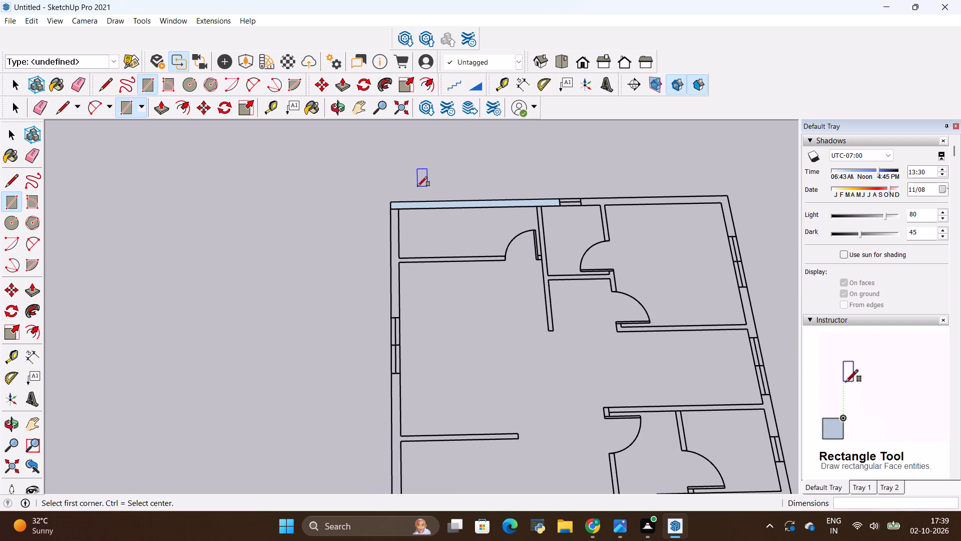
{"action": "scroll", "coordinate": [603, 215], "scroll_direction": "up", "scroll_amount": 5}
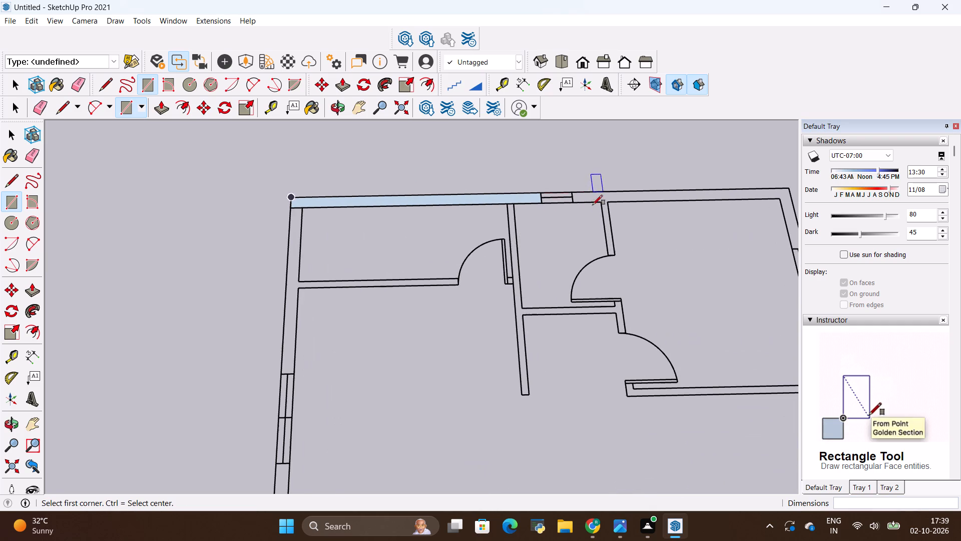
{"action": "left_click", "coordinate": [577, 201]}
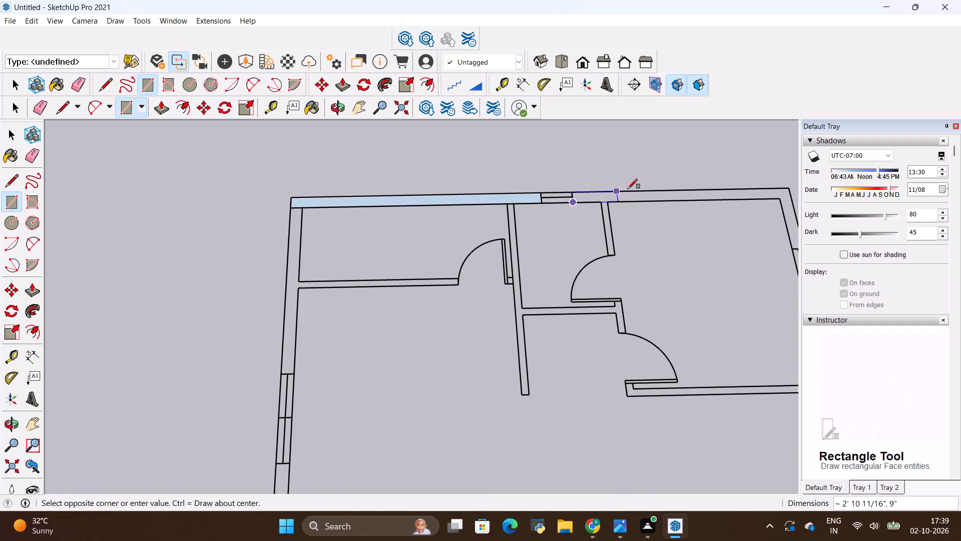
{"action": "scroll", "coordinate": [624, 188], "scroll_direction": "down", "scroll_amount": 2}
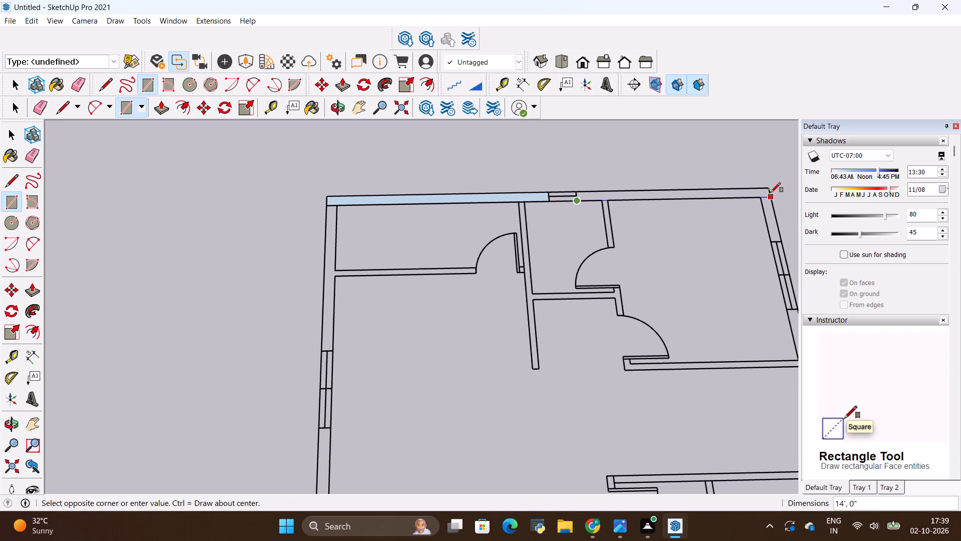
{"action": "scroll", "coordinate": [770, 187], "scroll_direction": "up", "scroll_amount": 2}
{"action": "left_click", "coordinate": [768, 187]}
Draw a rectangle about 3' 1" long over the adjoining side wall, from the first window back to the filled corner wall.
{"action": "scroll", "coordinate": [640, 175], "scroll_direction": "down", "scroll_amount": 3}
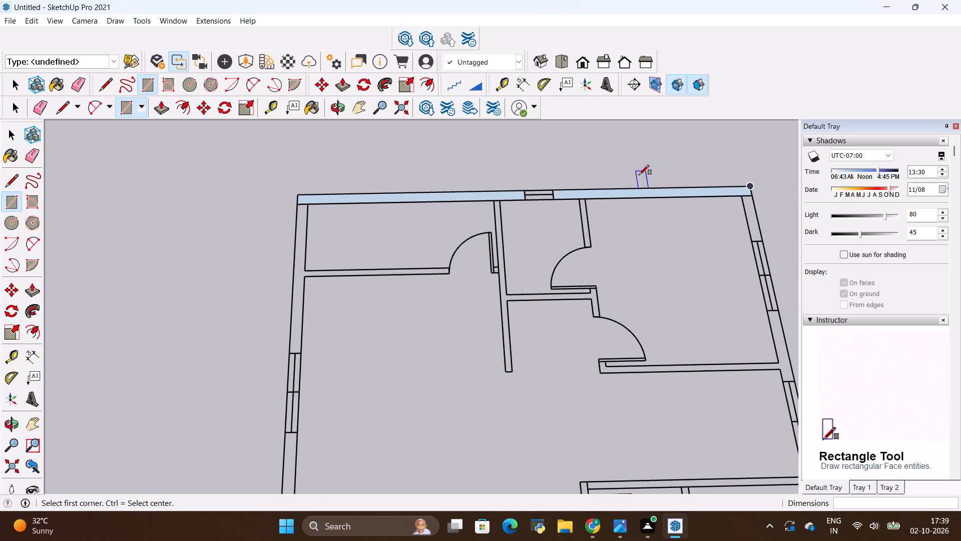
{"action": "scroll", "coordinate": [746, 231], "scroll_direction": "up", "scroll_amount": 4}
{"action": "left_click", "coordinate": [750, 245]}
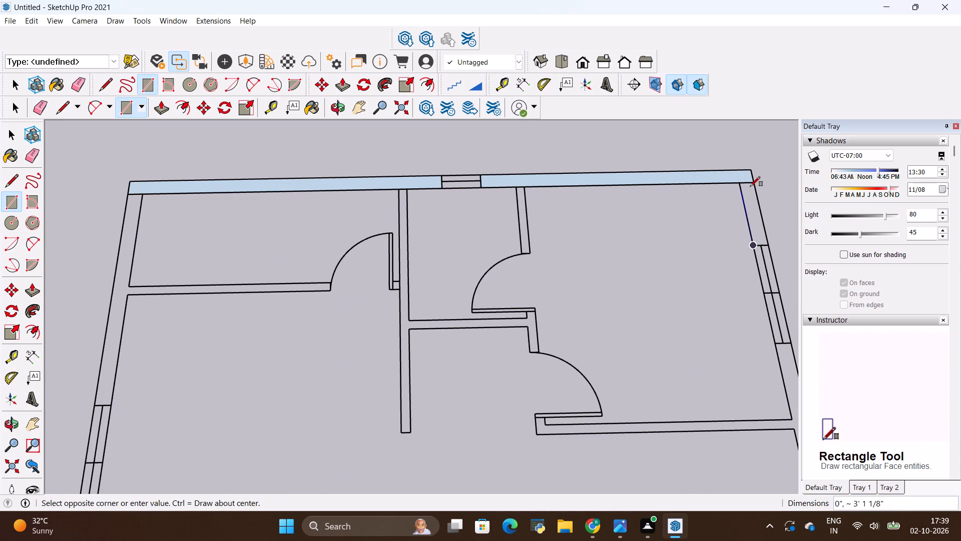
{"action": "left_click", "coordinate": [752, 184]}
Draw a rectangle over the section of the same side wall between its first and second windows.
{"action": "scroll", "coordinate": [692, 170], "scroll_direction": "down", "scroll_amount": 8}
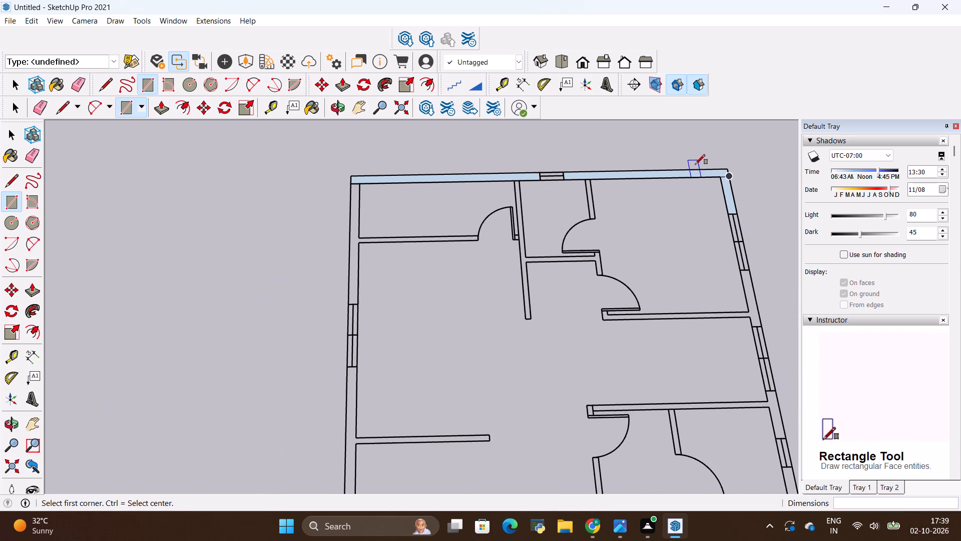
{"action": "left_click", "coordinate": [755, 331]}
{"action": "scroll", "coordinate": [763, 287], "scroll_direction": "up", "scroll_amount": 2}
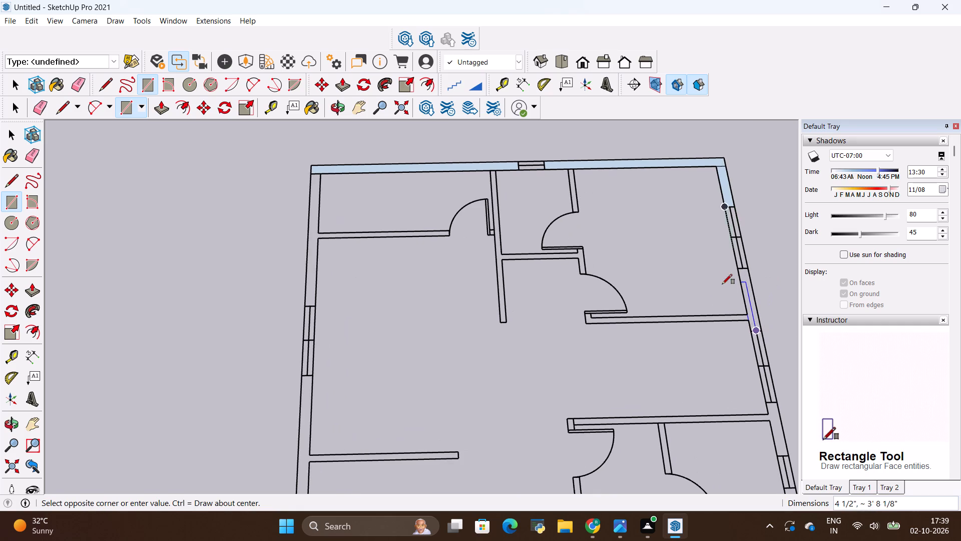
{"action": "key", "text": "Escape"}
{"action": "scroll", "coordinate": [754, 326], "scroll_direction": "up", "scroll_amount": 5}
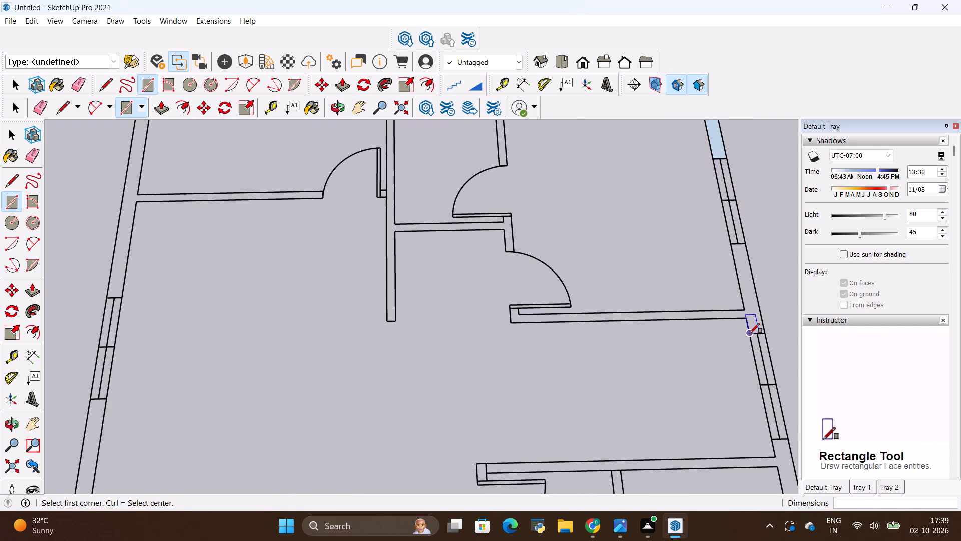
{"action": "left_click", "coordinate": [750, 334]}
{"action": "left_click", "coordinate": [750, 246]}
Draw a 5" by 9" rectangle over the end of the first partition wall, at the hinge side of the bedroom door.
{"action": "scroll", "coordinate": [628, 236], "scroll_direction": "down", "scroll_amount": 5}
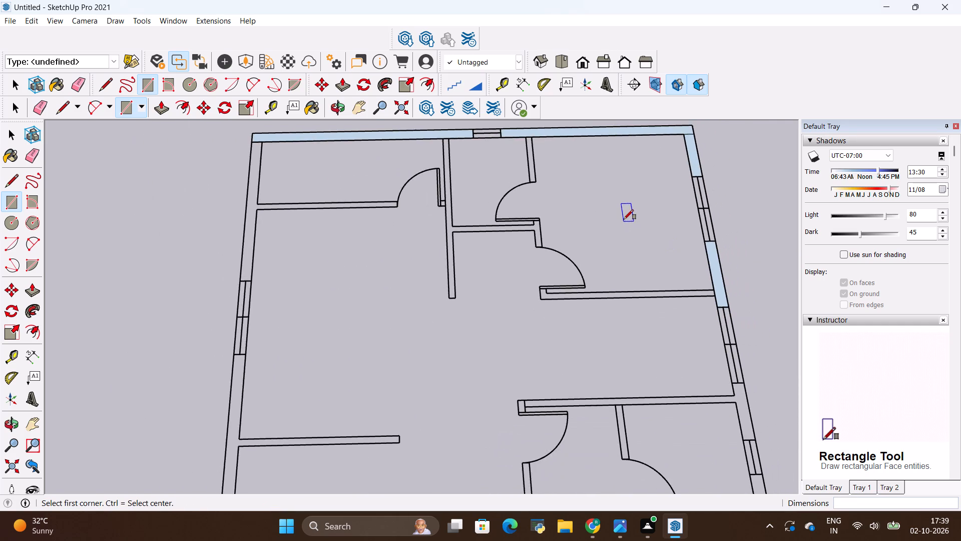
{"action": "scroll", "coordinate": [624, 219], "scroll_direction": "down", "scroll_amount": 3}
{"action": "scroll", "coordinate": [589, 280], "scroll_direction": "up", "scroll_amount": 7}
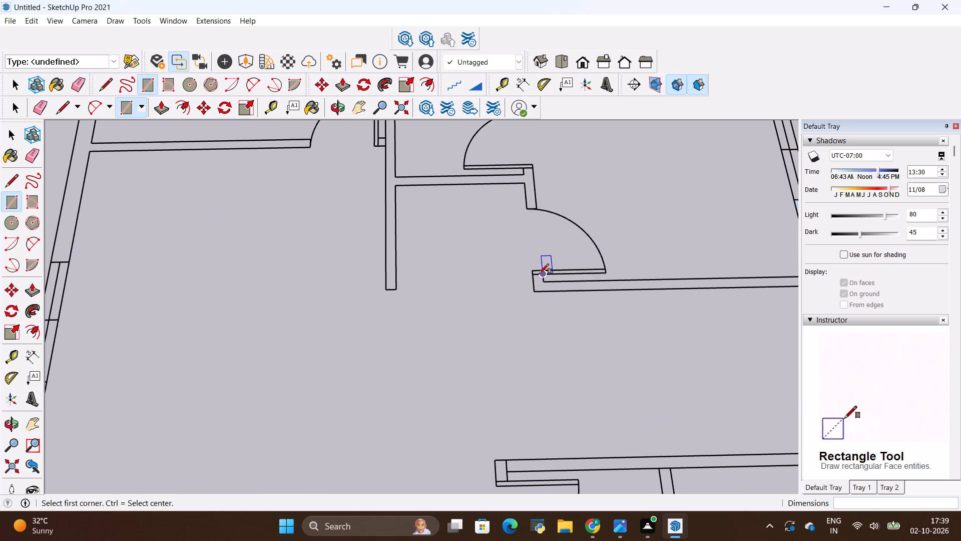
{"action": "scroll", "coordinate": [539, 274], "scroll_direction": "up", "scroll_amount": 6}
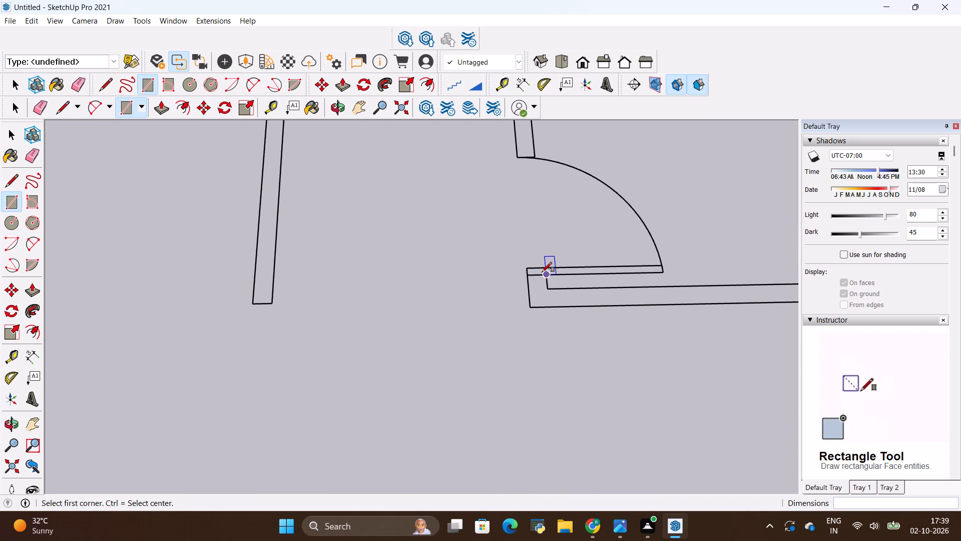
{"action": "left_click", "coordinate": [542, 272]}
{"action": "left_click", "coordinate": [533, 310]}
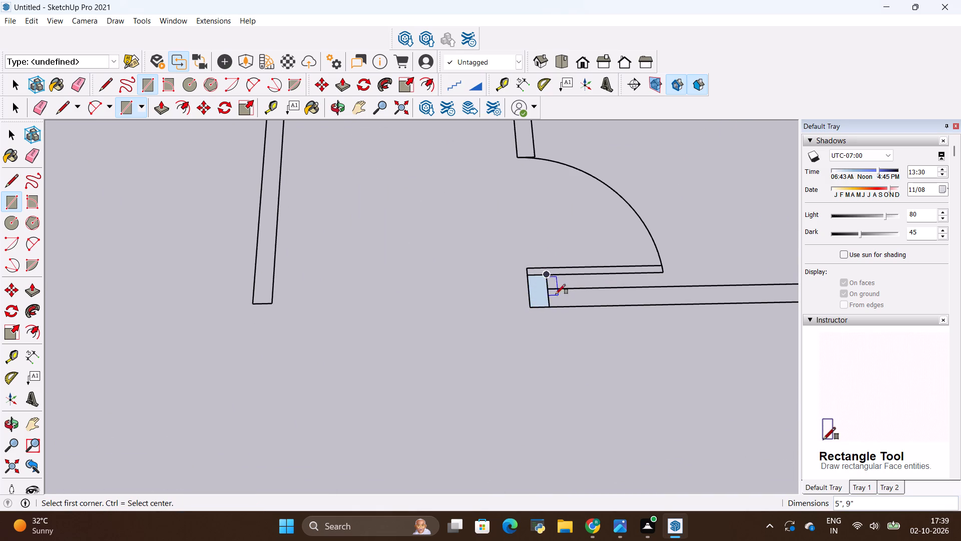
Draw a rectangle over the long run of that partition, from its 5" by 9" end piece to the exterior side wall.
{"action": "left_click", "coordinate": [552, 289]}
{"action": "scroll", "coordinate": [476, 267], "scroll_direction": "down", "scroll_amount": 10}
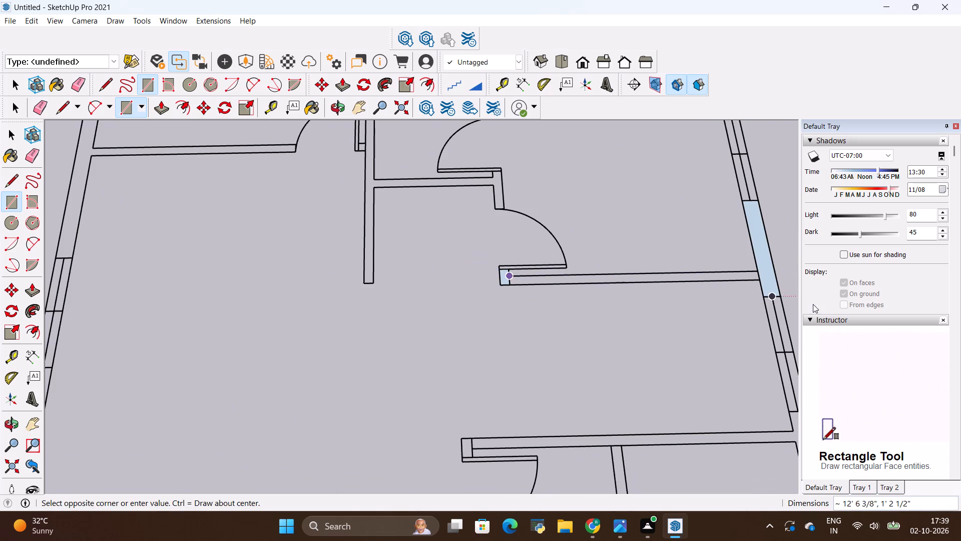
{"action": "scroll", "coordinate": [777, 288], "scroll_direction": "up", "scroll_amount": 5}
{"action": "left_click", "coordinate": [753, 277]}
Draw a rectangle about 3' 6" long over the exterior side wall section between the second and third windows.
{"action": "scroll", "coordinate": [614, 236], "scroll_direction": "down", "scroll_amount": 10}
{"action": "scroll", "coordinate": [663, 296], "scroll_direction": "down", "scroll_amount": 3}
{"action": "scroll", "coordinate": [567, 388], "scroll_direction": "up", "scroll_amount": 2}
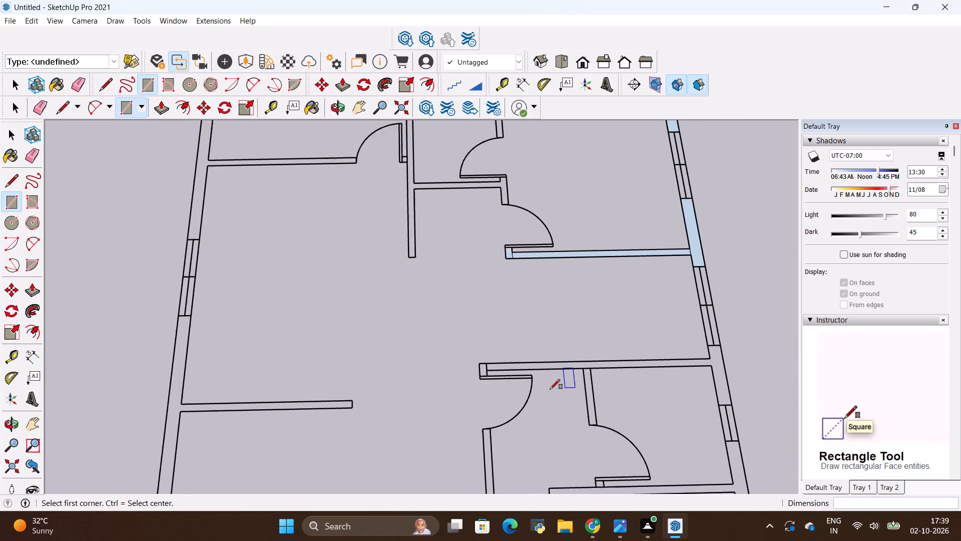
{"action": "scroll", "coordinate": [550, 389], "scroll_direction": "up", "scroll_amount": 3}
{"action": "scroll", "coordinate": [478, 314], "scroll_direction": "down", "scroll_amount": 5}
{"action": "scroll", "coordinate": [672, 476], "scroll_direction": "down", "scroll_amount": 1}
{"action": "scroll", "coordinate": [709, 444], "scroll_direction": "up", "scroll_amount": 4}
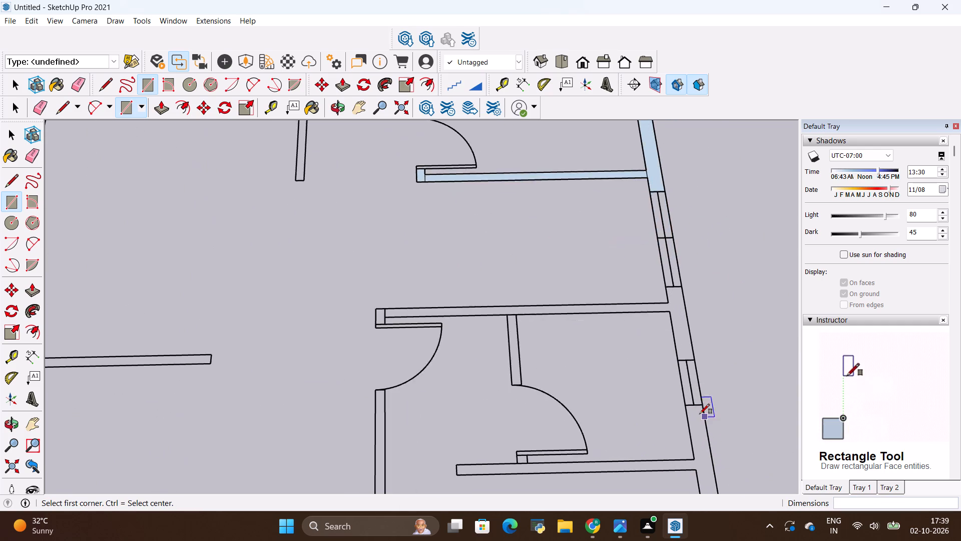
{"action": "scroll", "coordinate": [698, 412], "scroll_direction": "up", "scroll_amount": 3}
{"action": "left_click", "coordinate": [675, 344]}
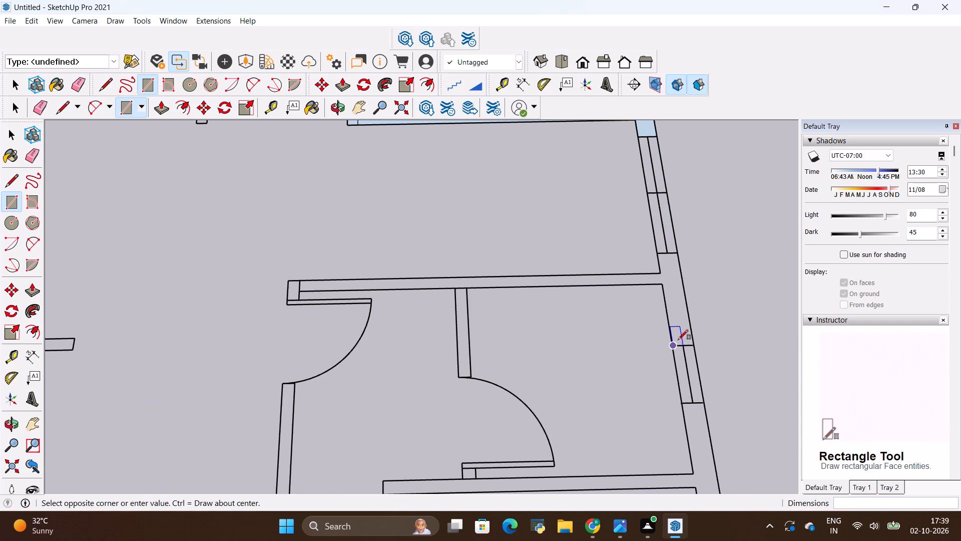
{"action": "left_click", "coordinate": [680, 253]}
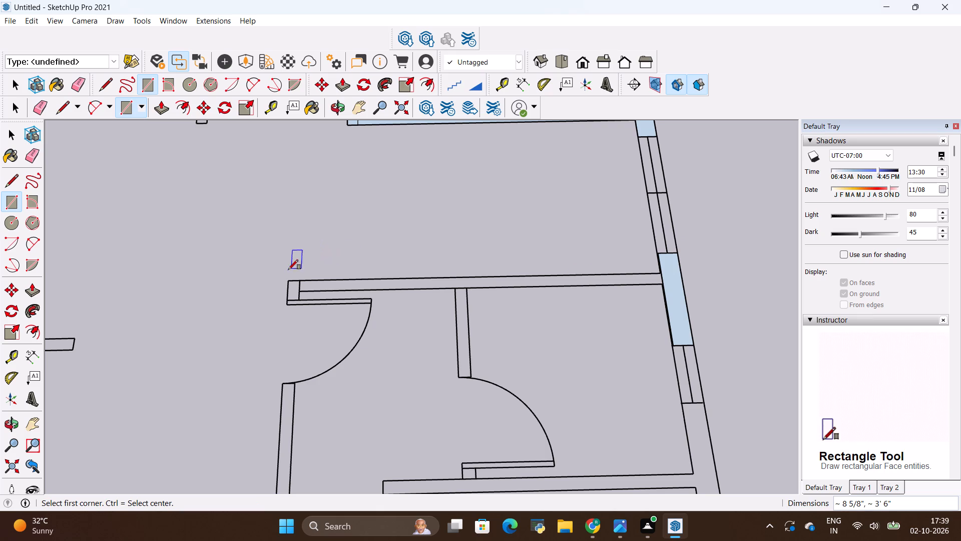
Draw a rectangle about 13' 1/2" by 5" over the second partition wall, from its door-side end piece to the exterior side wall.
{"action": "left_click", "coordinate": [300, 281]}
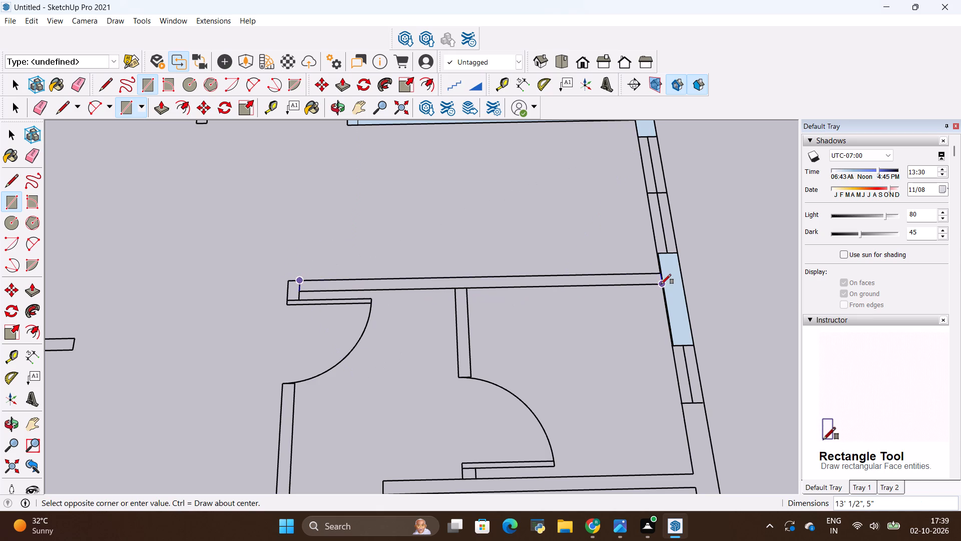
{"action": "left_click", "coordinate": [657, 286]}
Draw a rectangle over the exterior side wall section between the third and fourth windows.
{"action": "scroll", "coordinate": [691, 270], "scroll_direction": "down", "scroll_amount": 8}
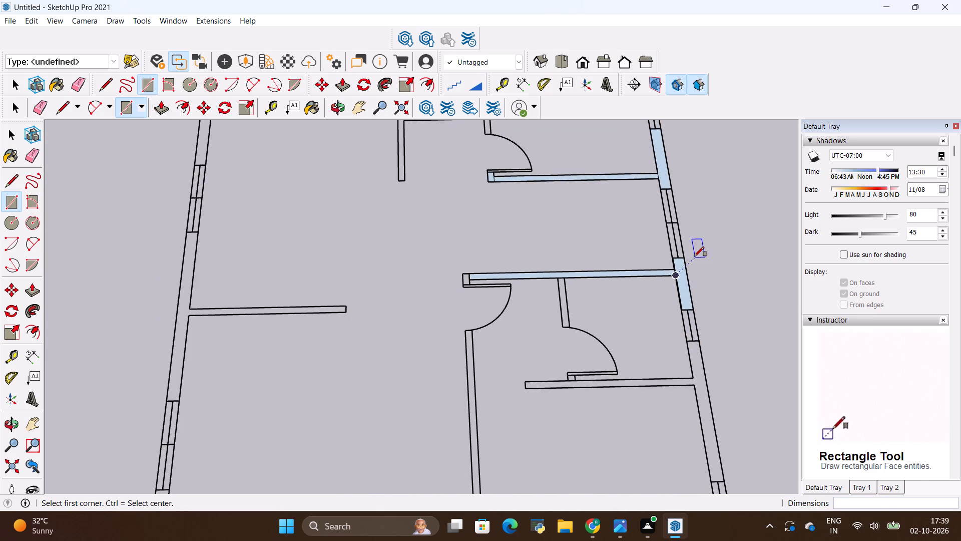
{"action": "scroll", "coordinate": [694, 256], "scroll_direction": "down", "scroll_amount": 3}
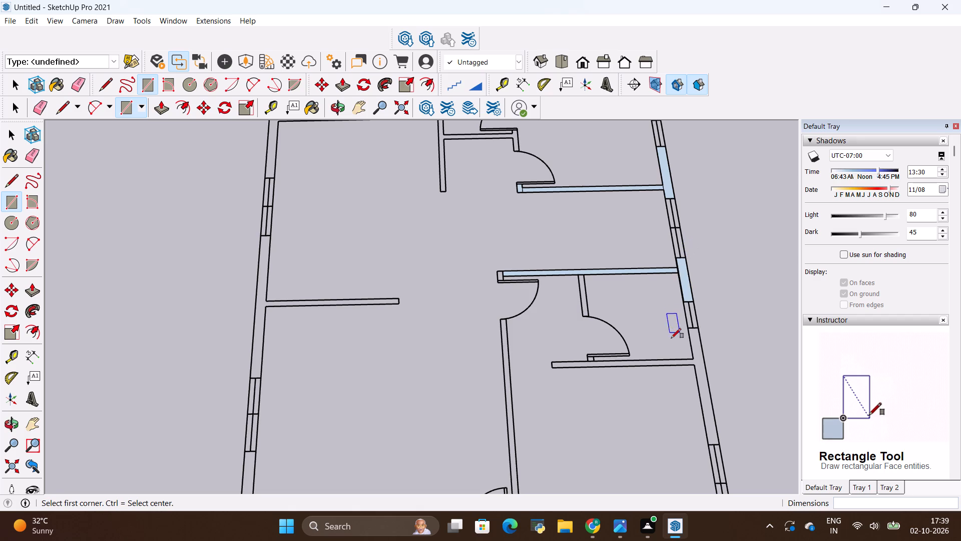
{"action": "left_click", "coordinate": [708, 442]}
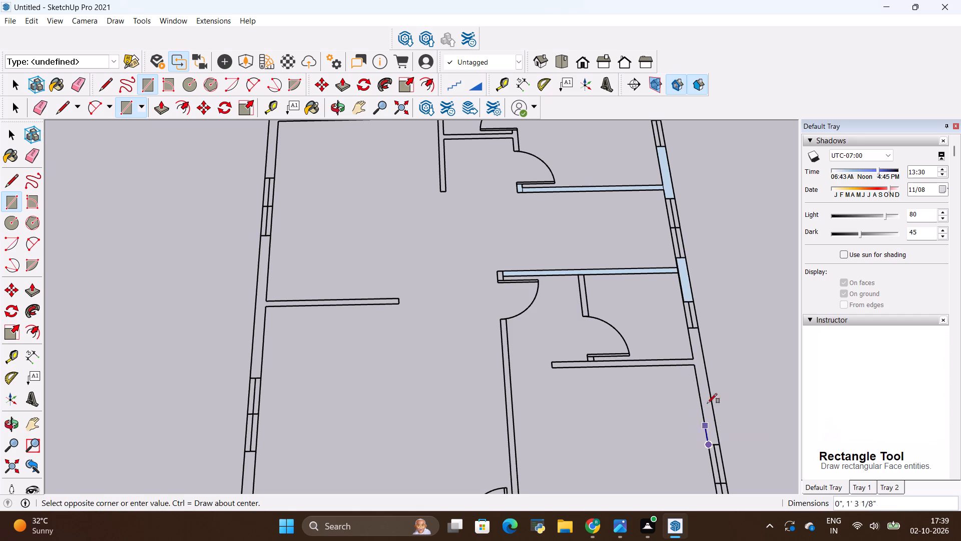
{"action": "left_click", "coordinate": [698, 328]}
Draw a rectangle about 9" by 6' 3 1/4" over the exterior side wall section from the last window to the front corner.
{"action": "scroll", "coordinate": [682, 257], "scroll_direction": "down", "scroll_amount": 2}
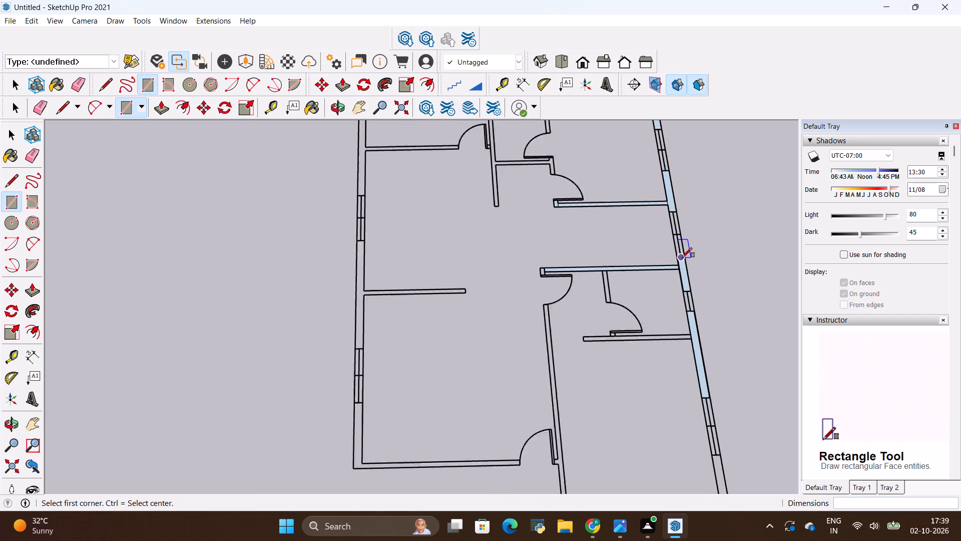
{"action": "scroll", "coordinate": [682, 257], "scroll_direction": "down", "scroll_amount": 2}
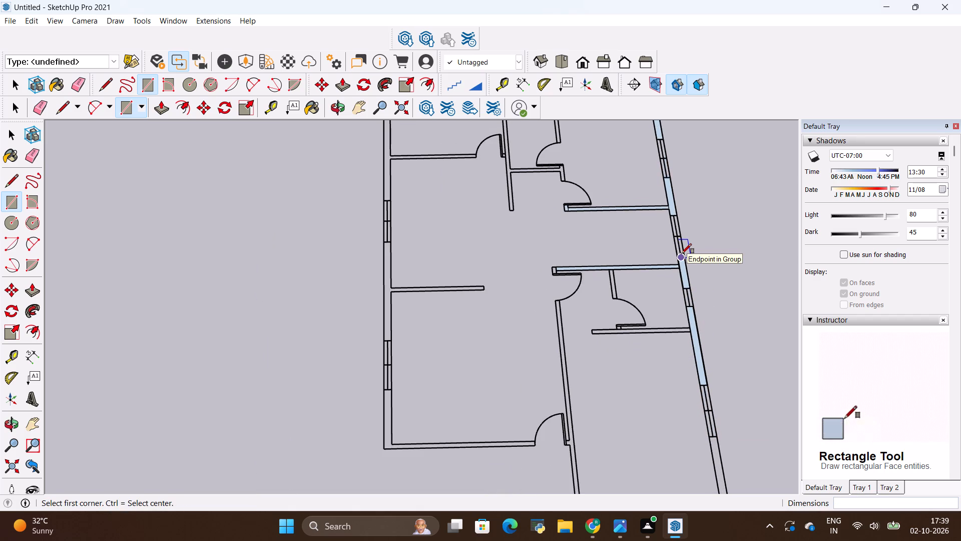
{"action": "scroll", "coordinate": [642, 245], "scroll_direction": "down", "scroll_amount": 6}
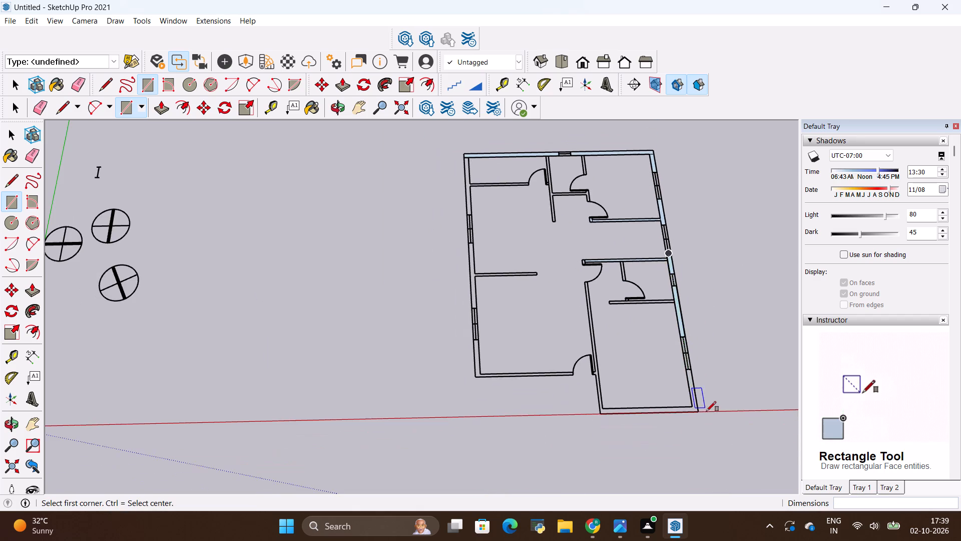
{"action": "scroll", "coordinate": [706, 414], "scroll_direction": "up", "scroll_amount": 13}
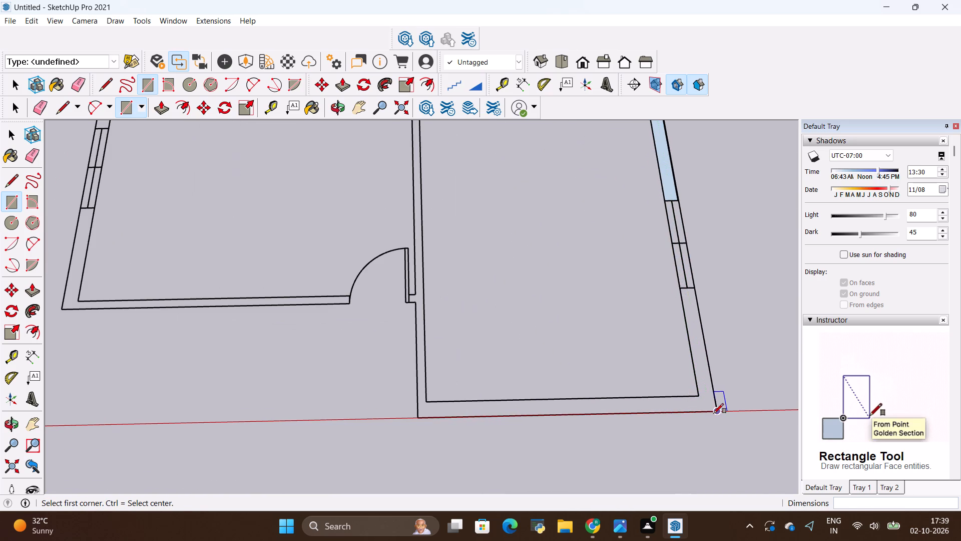
{"action": "left_click", "coordinate": [714, 413]}
{"action": "left_click", "coordinate": [678, 288]}
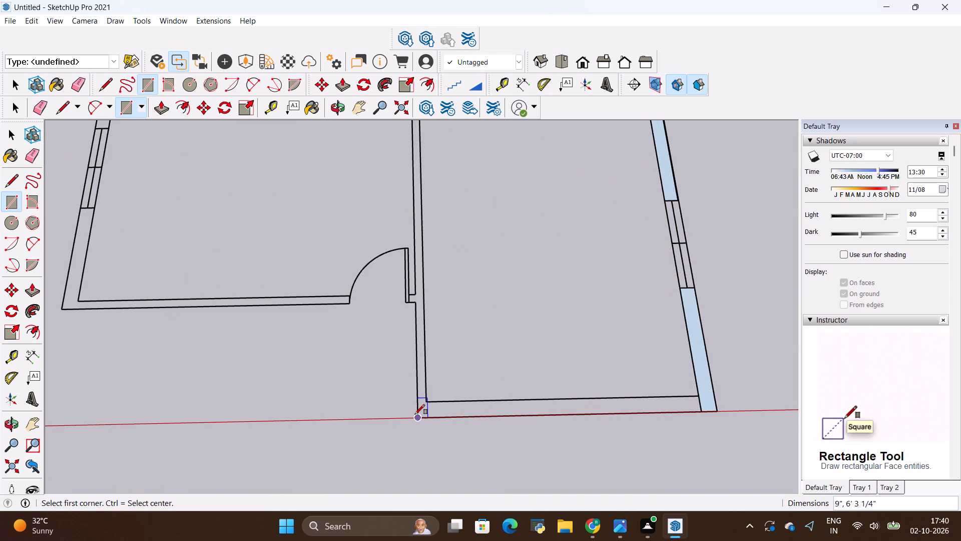
Draw a rectangle about 13' 5 1/2" by 9" over the front exterior wall, ending at the side wall's inner face.
{"action": "left_click", "coordinate": [415, 414]}
{"action": "left_click", "coordinate": [699, 398]}
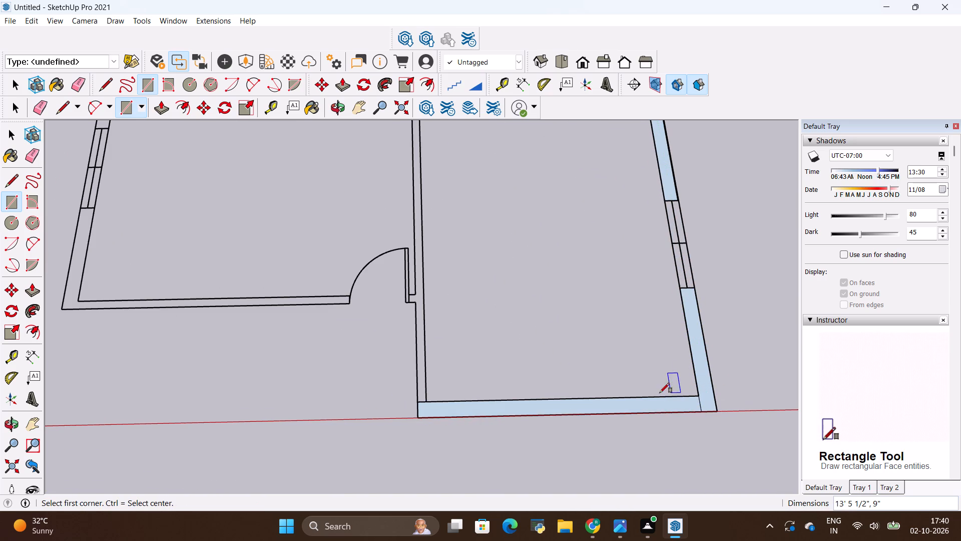
Draw a rectangle about 19' 8" long over the room's long wall, from the front wall to the door opening below the second partition.
{"action": "scroll", "coordinate": [421, 383], "scroll_direction": "up", "scroll_amount": 5}
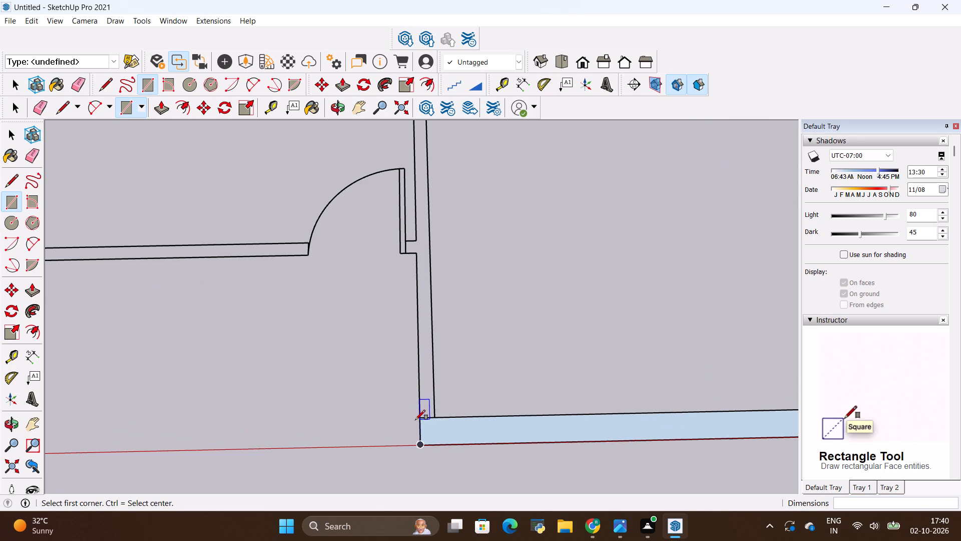
{"action": "left_click", "coordinate": [418, 421]}
{"action": "scroll", "coordinate": [458, 422], "scroll_direction": "down", "scroll_amount": 5}
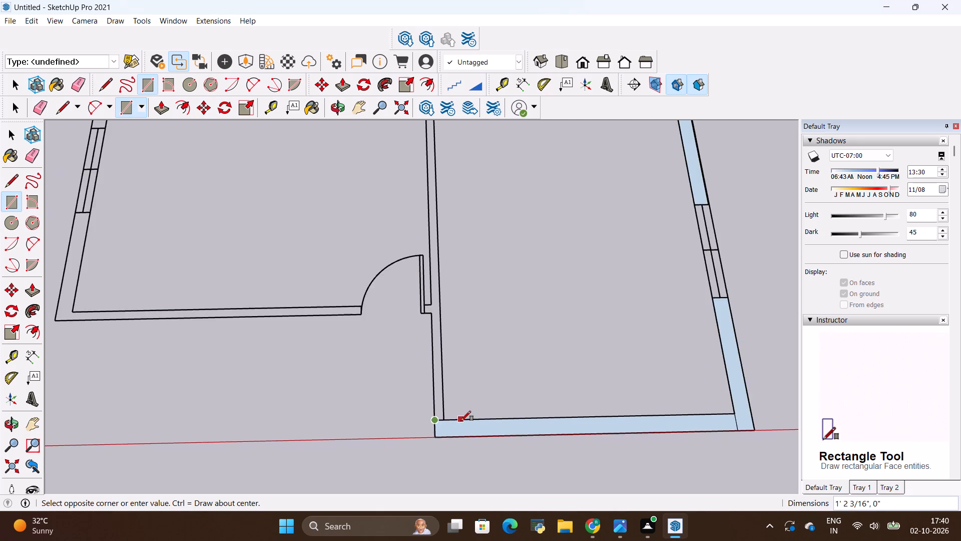
{"action": "scroll", "coordinate": [461, 421], "scroll_direction": "down", "scroll_amount": 6}
{"action": "scroll", "coordinate": [441, 194], "scroll_direction": "up", "scroll_amount": 7}
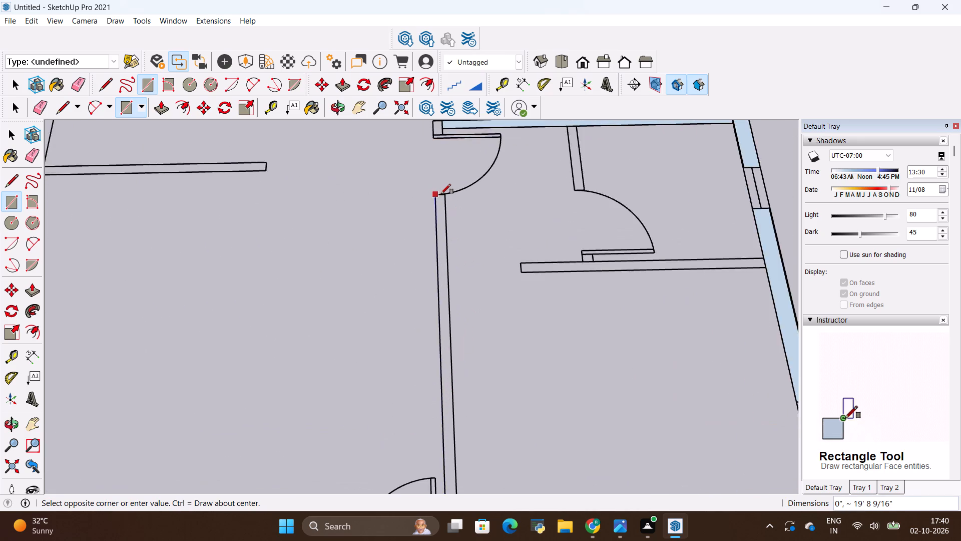
{"action": "scroll", "coordinate": [441, 194], "scroll_direction": "up", "scroll_amount": 4}
{"action": "left_click", "coordinate": [448, 193]}
Draw a rectangle about 10' 1/2" by 5" over the partition below the small room, from its free end to the exterior side wall.
{"action": "scroll", "coordinate": [358, 241], "scroll_direction": "down", "scroll_amount": 5}
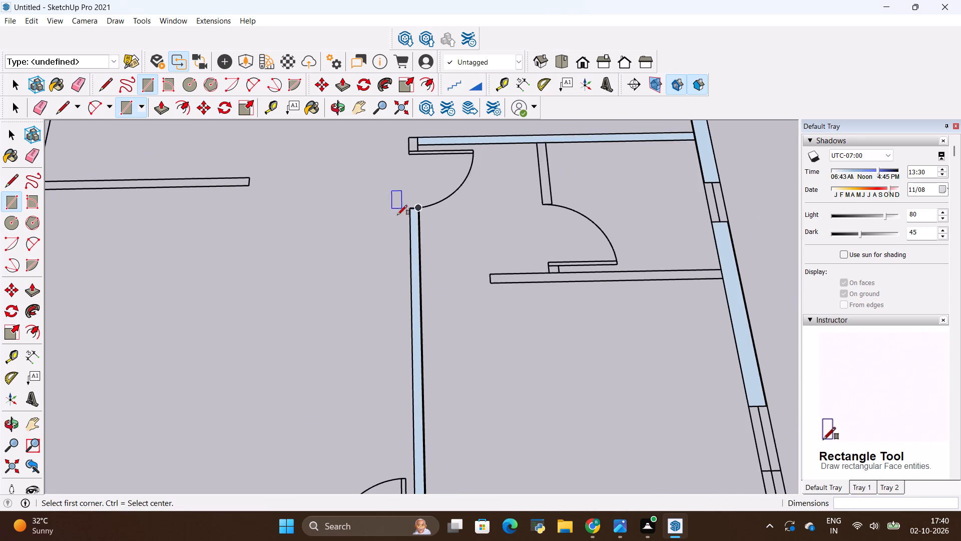
{"action": "scroll", "coordinate": [512, 276], "scroll_direction": "up", "scroll_amount": 6}
{"action": "left_click", "coordinate": [478, 270]}
{"action": "scroll", "coordinate": [429, 275], "scroll_direction": "down", "scroll_amount": 2}
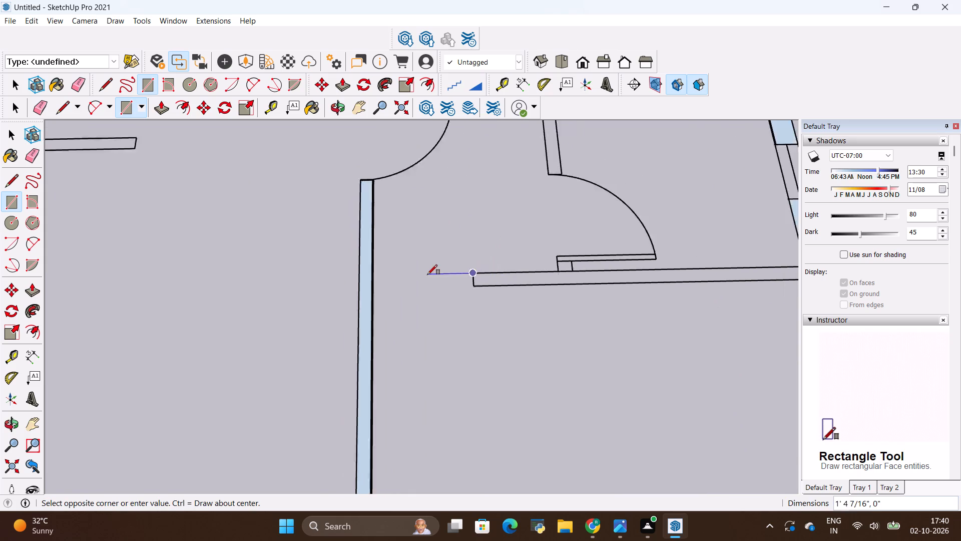
{"action": "scroll", "coordinate": [427, 275], "scroll_direction": "down", "scroll_amount": 5}
{"action": "scroll", "coordinate": [693, 280], "scroll_direction": "up", "scroll_amount": 7}
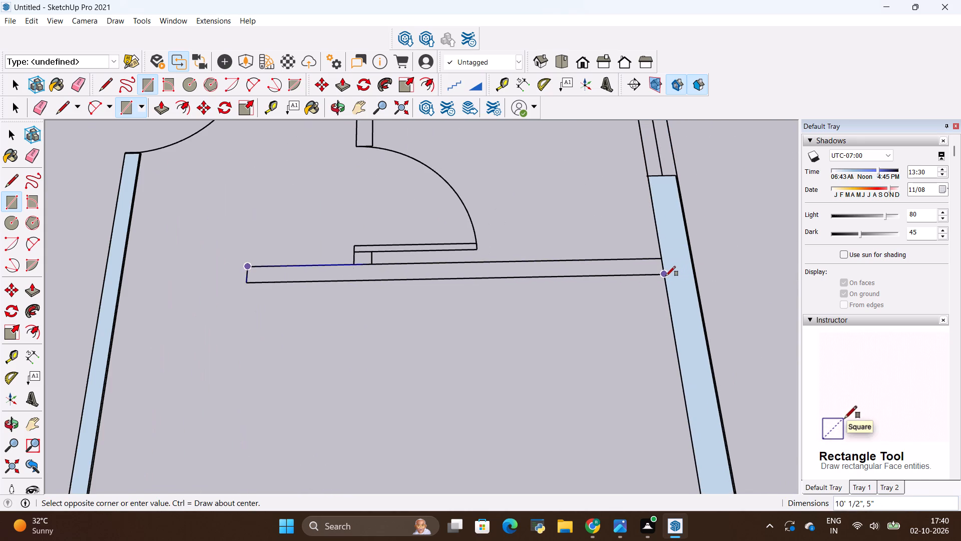
{"action": "left_click", "coordinate": [664, 276]}
Draw a rectangle about 5" by 4" over the small door jamb stub on that partition.
{"action": "scroll", "coordinate": [689, 296], "scroll_direction": "down", "scroll_amount": 3}
{"action": "scroll", "coordinate": [471, 257], "scroll_direction": "up", "scroll_amount": 9}
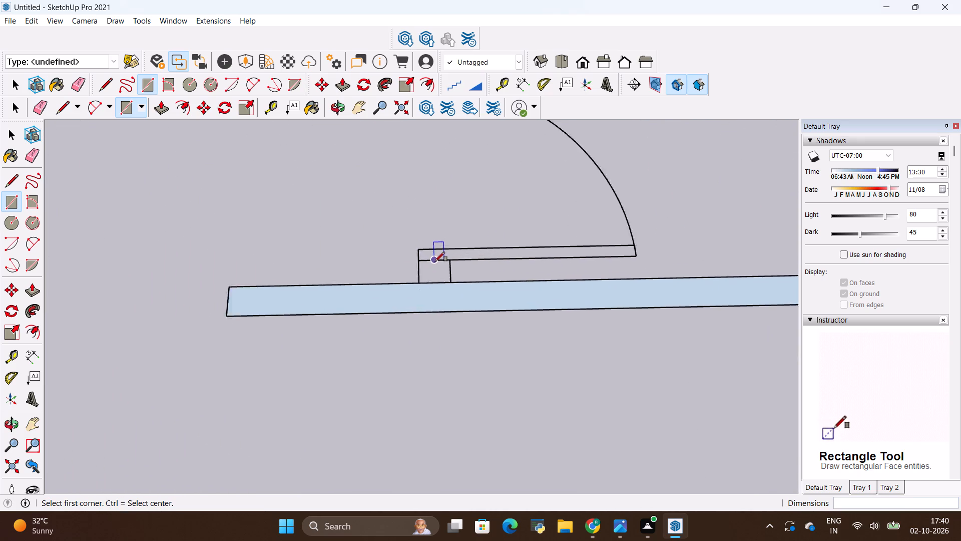
{"action": "scroll", "coordinate": [435, 261], "scroll_direction": "up", "scroll_amount": 2}
{"action": "left_click", "coordinate": [411, 291]}
{"action": "left_click", "coordinate": [454, 261]}
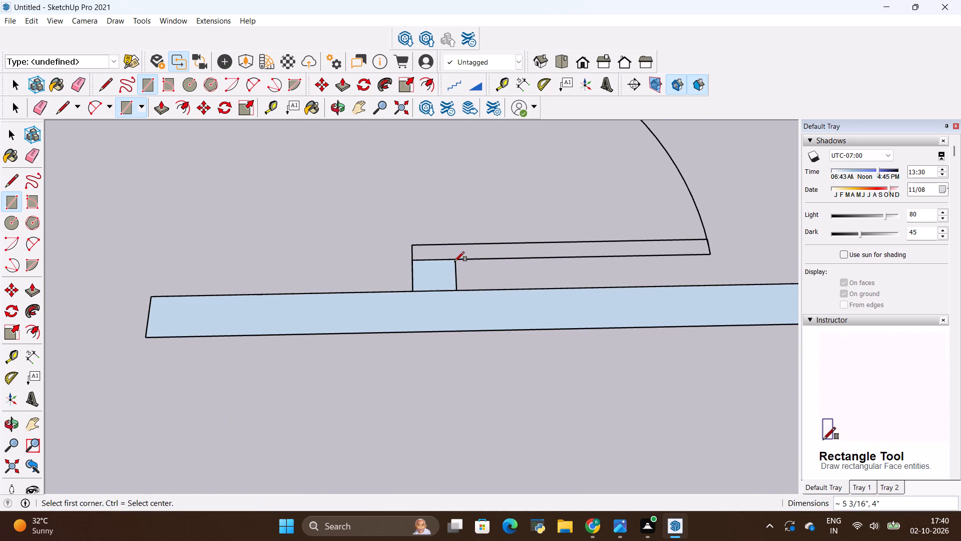
Draw a rectangle about 3' 3" by 5" over the short wall between the second partition and the small room's door opening.
{"action": "scroll", "coordinate": [382, 317], "scroll_direction": "down", "scroll_amount": 18}
{"action": "scroll", "coordinate": [427, 277], "scroll_direction": "down", "scroll_amount": 5}
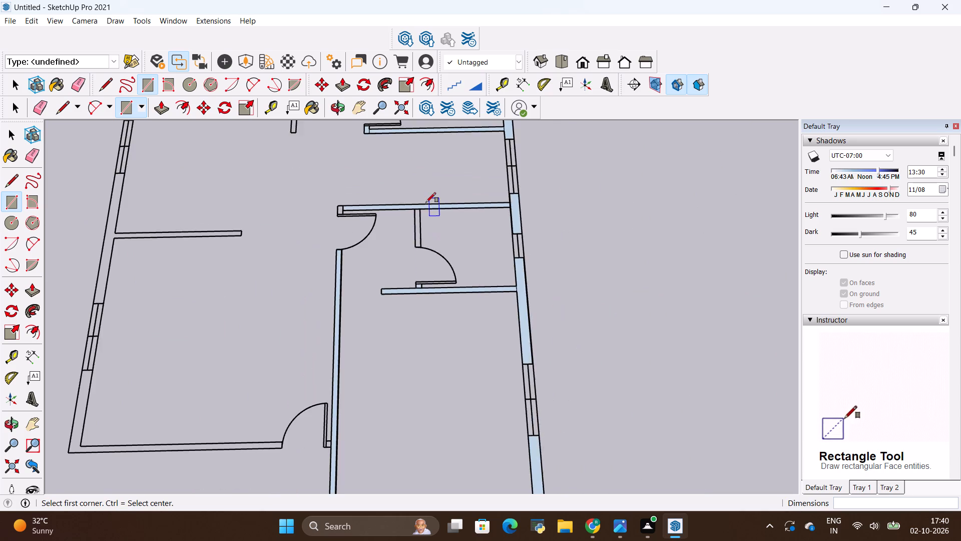
{"action": "scroll", "coordinate": [424, 198], "scroll_direction": "up", "scroll_amount": 11}
{"action": "left_click", "coordinate": [424, 318]}
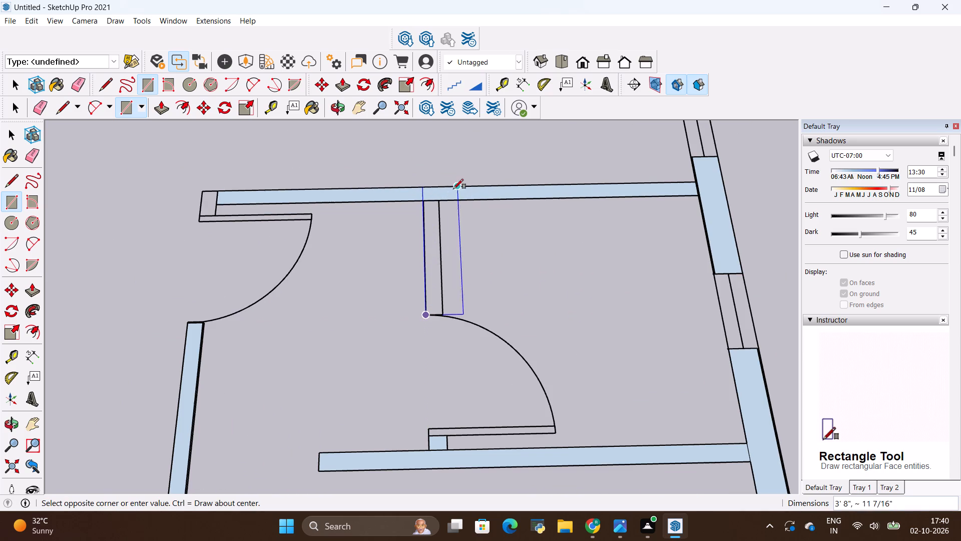
{"action": "left_click", "coordinate": [440, 200]}
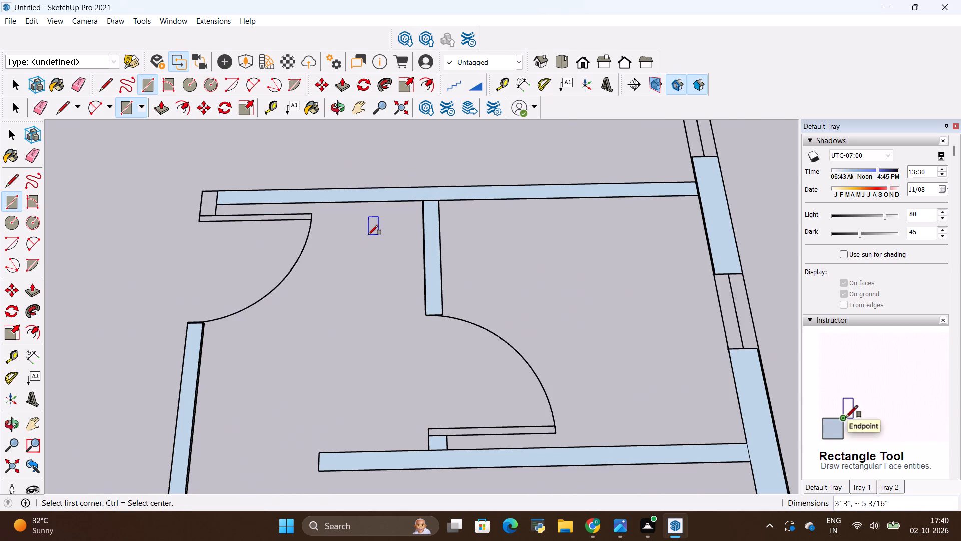
Draw a rectangle over the door-side end piece of the second partition wall.
{"action": "scroll", "coordinate": [369, 233], "scroll_direction": "down", "scroll_amount": 15}
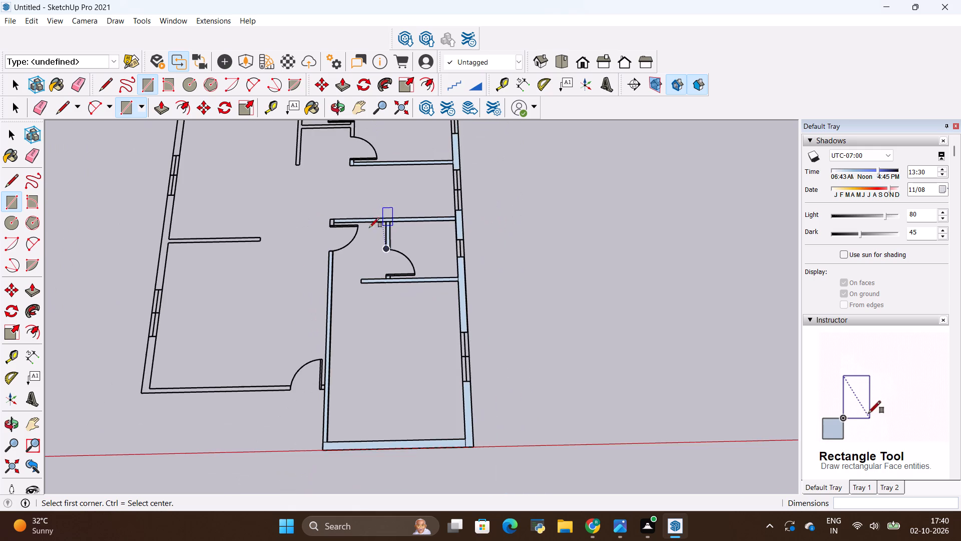
{"action": "scroll", "coordinate": [327, 216], "scroll_direction": "up", "scroll_amount": 14}
{"action": "left_click", "coordinate": [341, 222]}
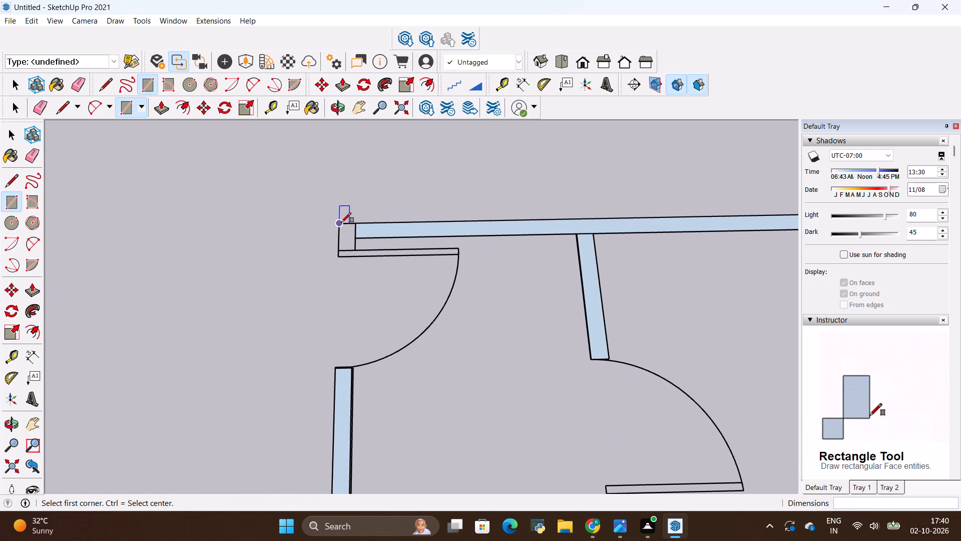
{"action": "left_click", "coordinate": [354, 252]}
Draw a rectangle over the free-ended partition wall that projects inward from the opposite exterior side wall.
{"action": "scroll", "coordinate": [365, 284], "scroll_direction": "down", "scroll_amount": 11}
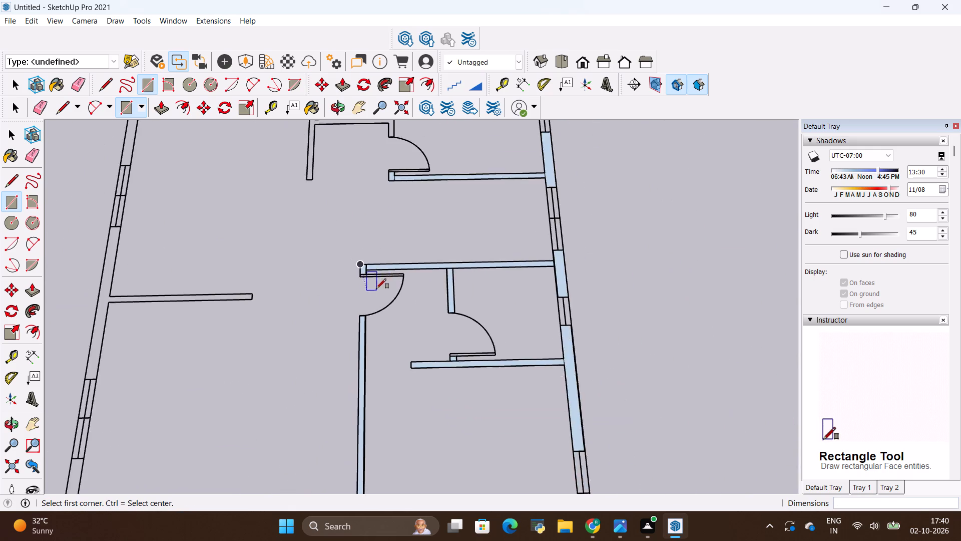
{"action": "scroll", "coordinate": [383, 285], "scroll_direction": "down", "scroll_amount": 5}
{"action": "scroll", "coordinate": [191, 285], "scroll_direction": "up", "scroll_amount": 13}
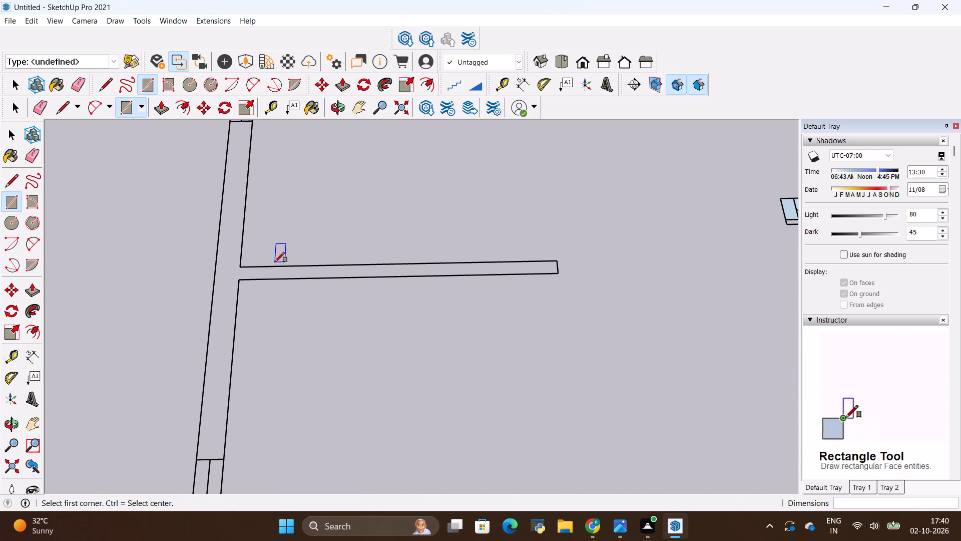
{"action": "left_click", "coordinate": [243, 266]}
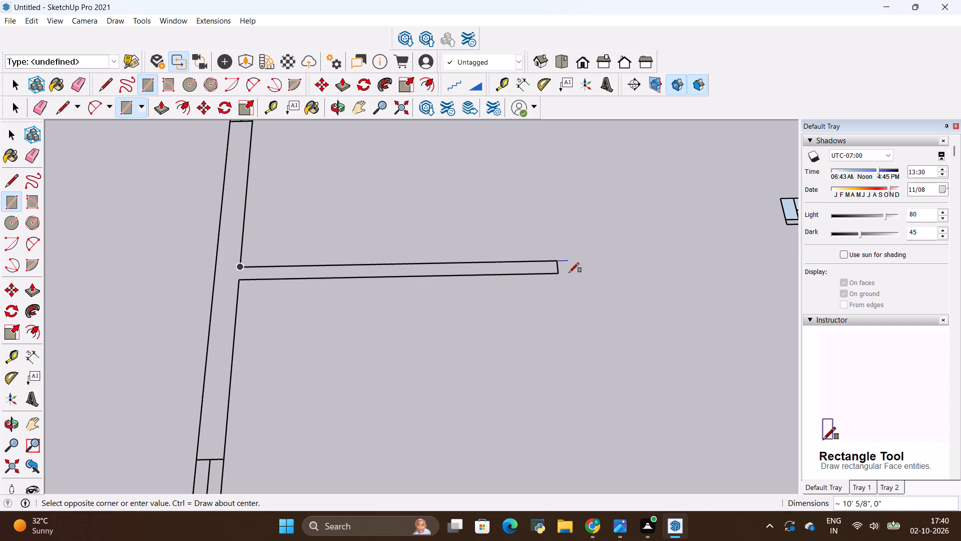
{"action": "left_click", "coordinate": [560, 275]}
Draw a rectangle about 9" by 11' over the opposite exterior side wall section between its two windows.
{"action": "scroll", "coordinate": [625, 265], "scroll_direction": "down", "scroll_amount": 5}
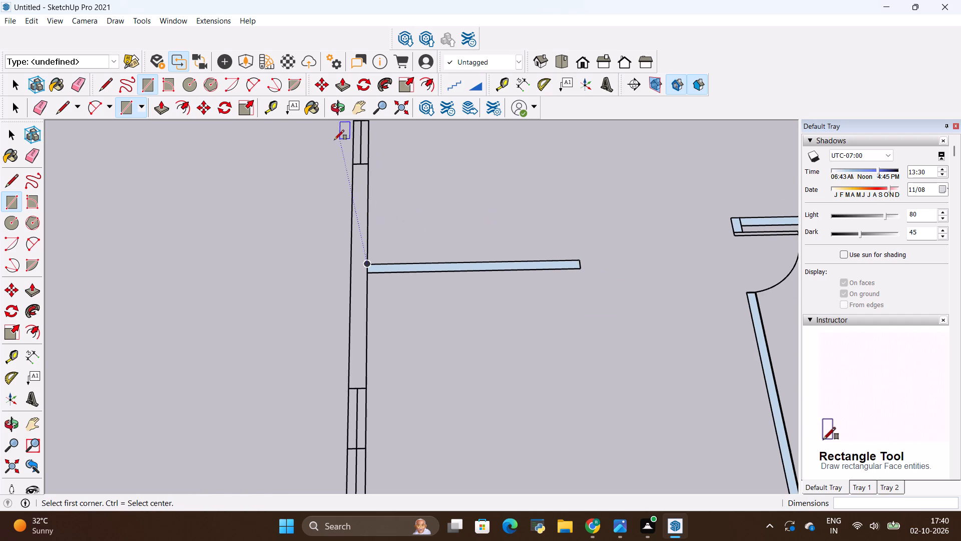
{"action": "left_click", "coordinate": [351, 165]}
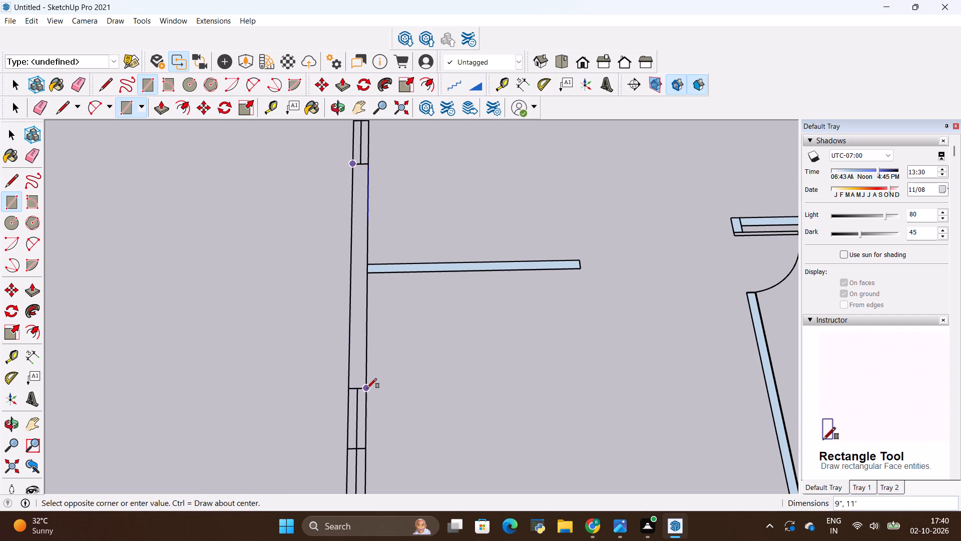
{"action": "left_click", "coordinate": [367, 388]}
Draw a rectangle about 10' 9" by 9" over the same exterior side wall, from the rear wall to its first window.
{"action": "scroll", "coordinate": [404, 303], "scroll_direction": "down", "scroll_amount": 5}
{"action": "scroll", "coordinate": [448, 188], "scroll_direction": "down", "scroll_amount": 4}
{"action": "scroll", "coordinate": [434, 240], "scroll_direction": "down", "scroll_amount": 6}
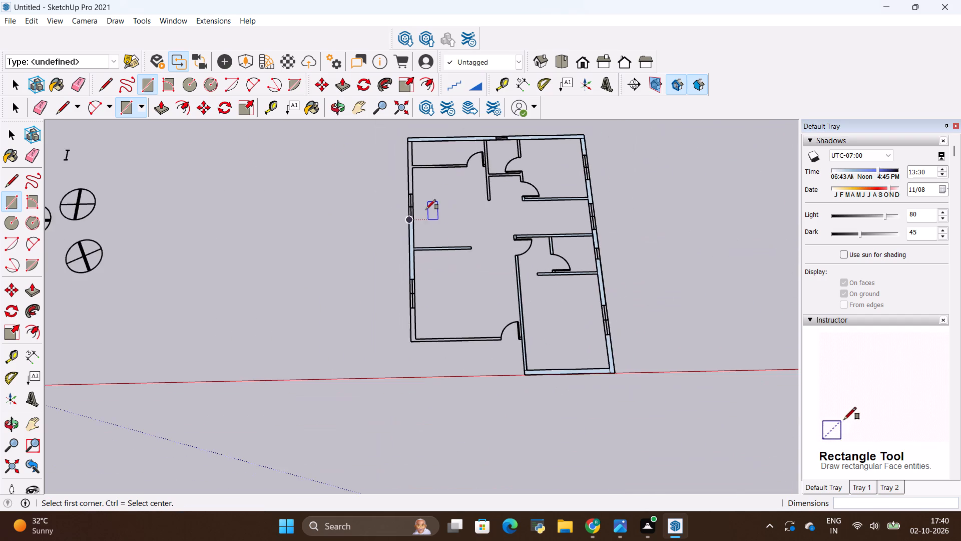
{"action": "scroll", "coordinate": [404, 153], "scroll_direction": "up", "scroll_amount": 7}
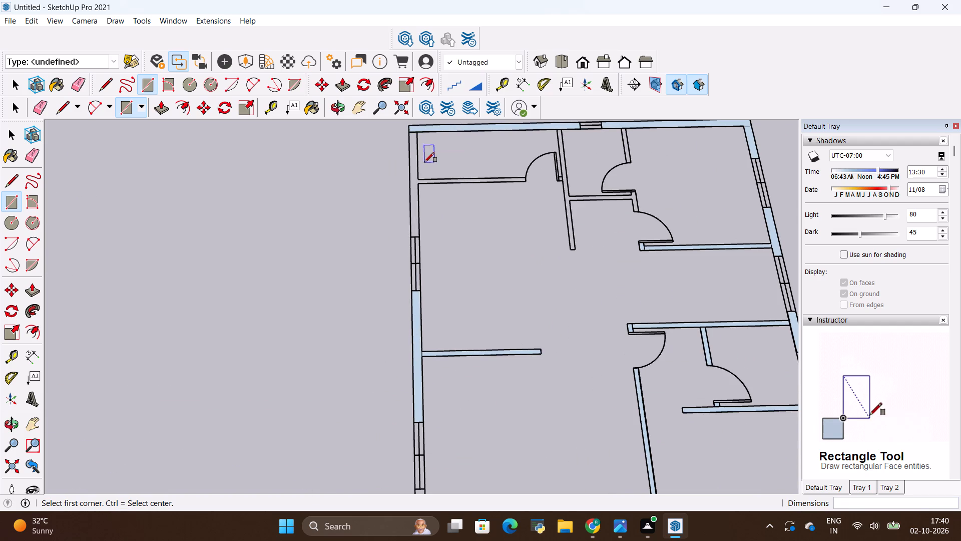
{"action": "scroll", "coordinate": [414, 132], "scroll_direction": "up", "scroll_amount": 5}
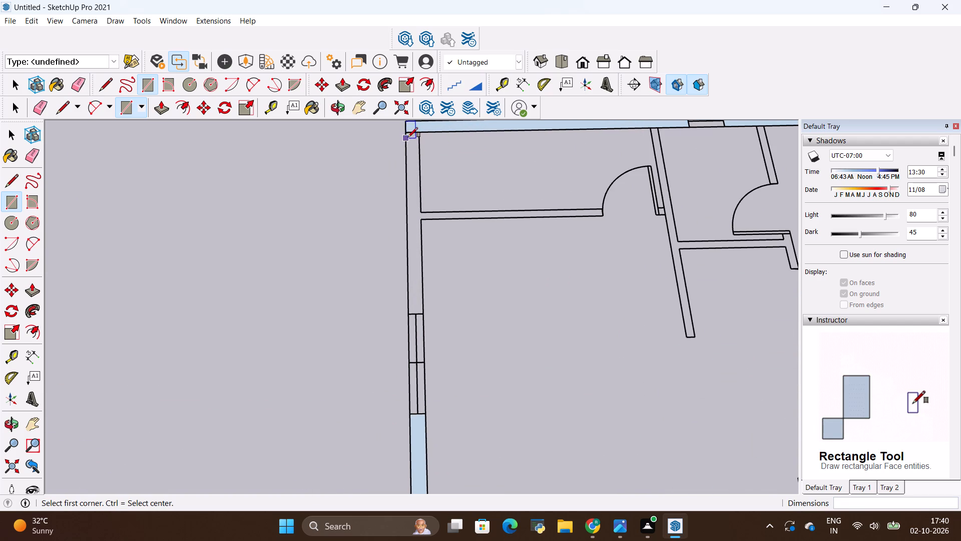
{"action": "scroll", "coordinate": [407, 136], "scroll_direction": "up", "scroll_amount": 2}
{"action": "left_click", "coordinate": [407, 130]}
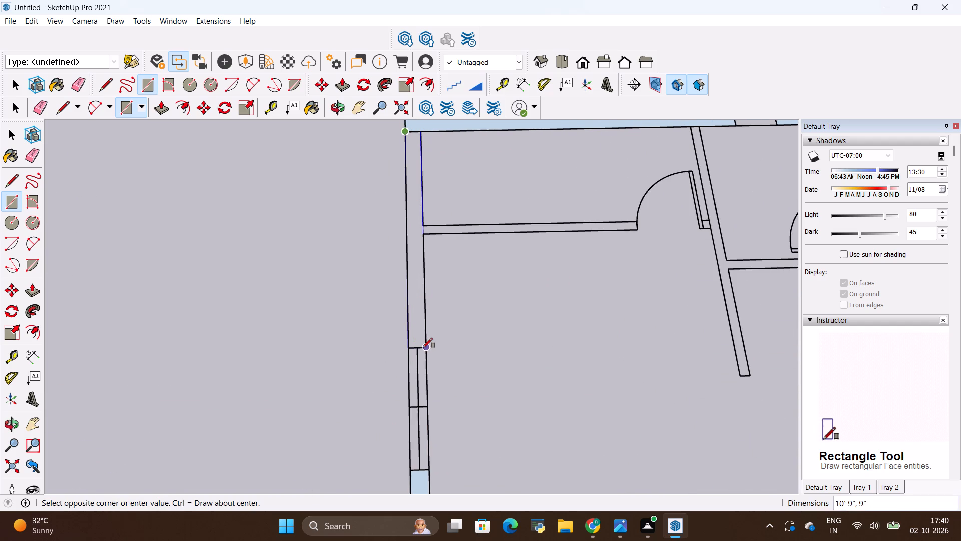
{"action": "left_click", "coordinate": [424, 351]}
Draw a rectangle about 12' 6" long over the interior wall running from the rear exterior wall to its free end.
{"action": "scroll", "coordinate": [340, 328], "scroll_direction": "down", "scroll_amount": 10}
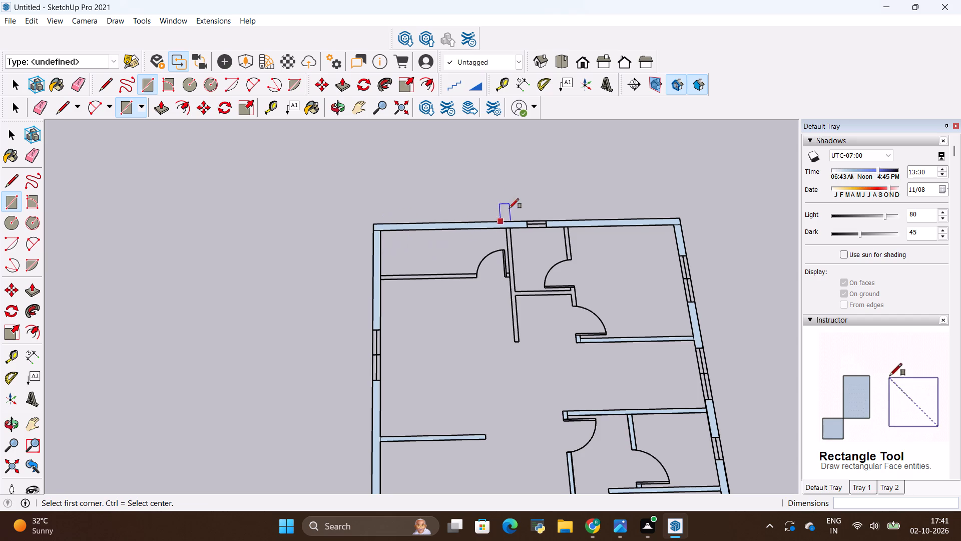
{"action": "scroll", "coordinate": [517, 204], "scroll_direction": "down", "scroll_amount": 3}
{"action": "scroll", "coordinate": [525, 229], "scroll_direction": "up", "scroll_amount": 12}
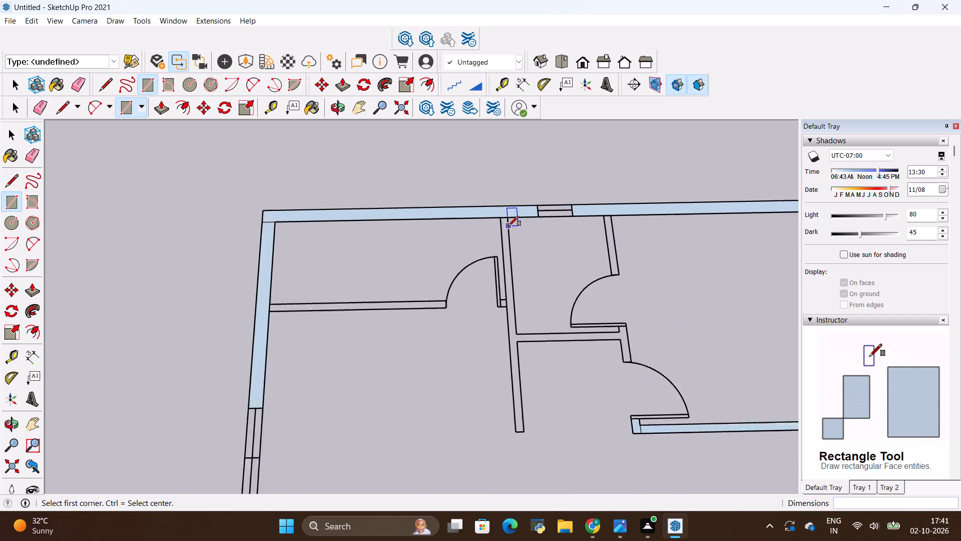
{"action": "scroll", "coordinate": [509, 226], "scroll_direction": "up", "scroll_amount": 1}
{"action": "left_click", "coordinate": [500, 216]}
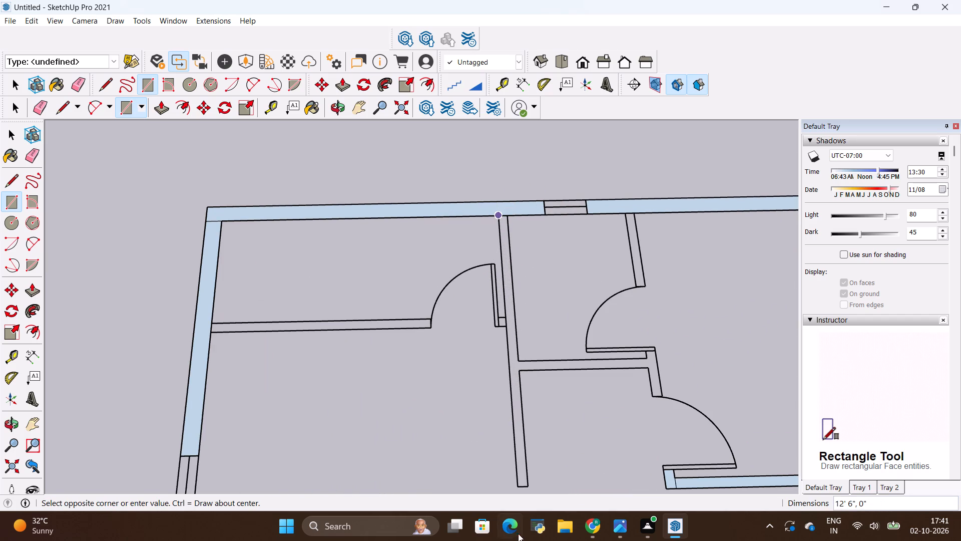
{"action": "left_click", "coordinate": [527, 485]}
Draw a rectangle over the cross wall between that interior wall and the short wall piece separating the two doors.
{"action": "scroll", "coordinate": [512, 364], "scroll_direction": "up", "scroll_amount": 3}
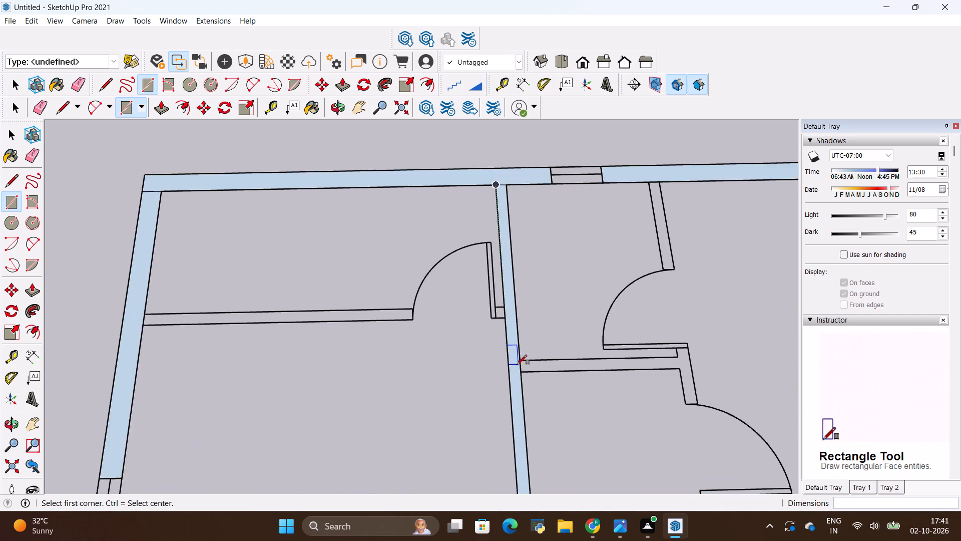
{"action": "scroll", "coordinate": [517, 365], "scroll_direction": "up", "scroll_amount": 2}
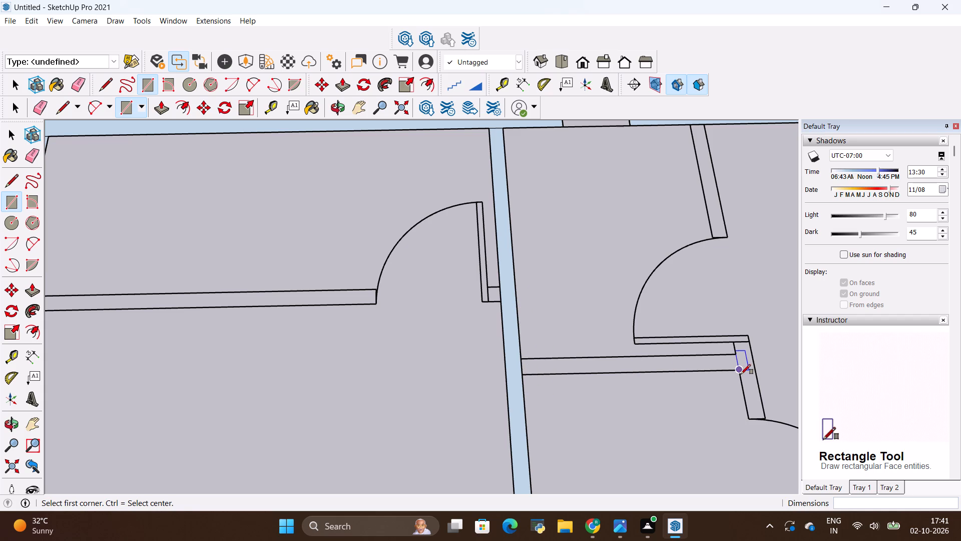
{"action": "left_click", "coordinate": [741, 374]}
{"action": "left_click", "coordinate": [524, 360]}
Draw a rectangle over the short wall piece separating the two doors at the end of the cross wall.
{"action": "scroll", "coordinate": [445, 335], "scroll_direction": "down", "scroll_amount": 3}
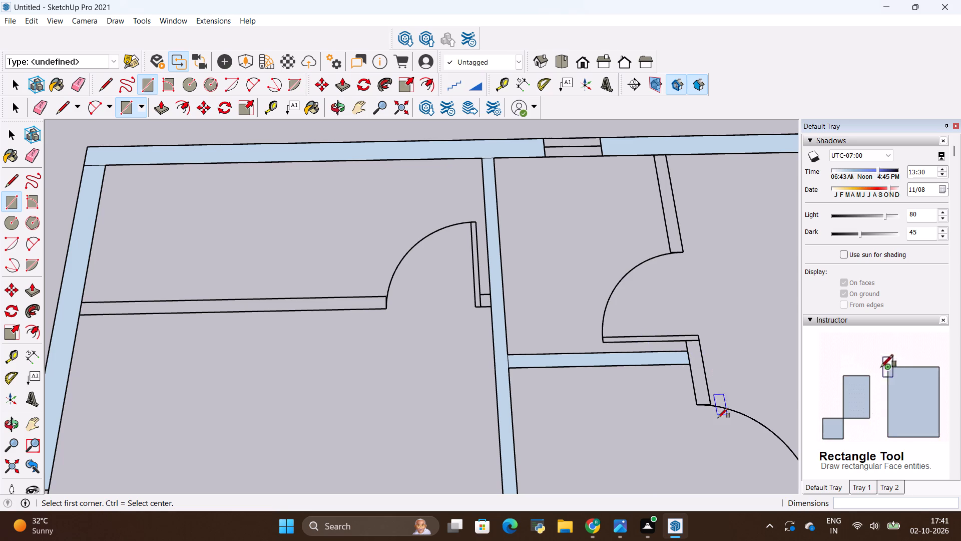
{"action": "scroll", "coordinate": [713, 417], "scroll_direction": "up", "scroll_amount": 8}
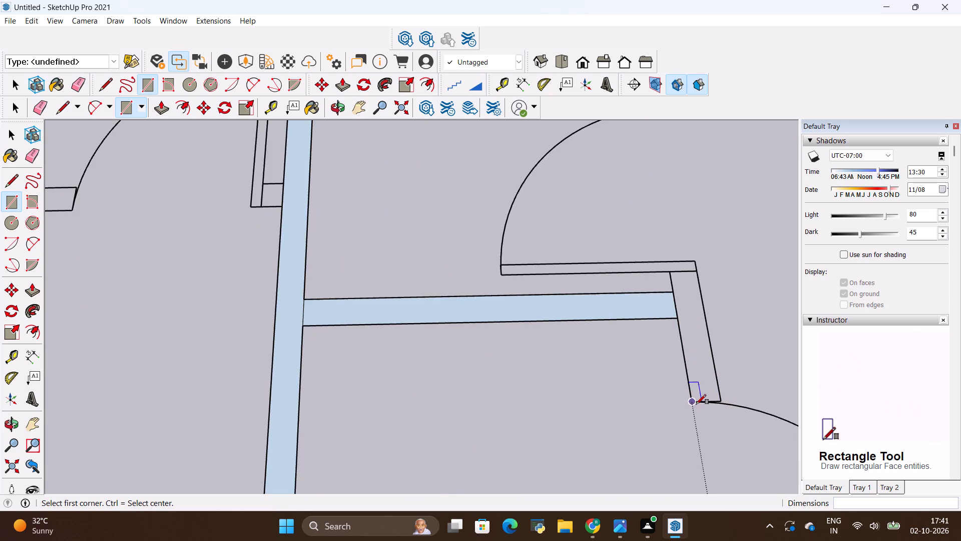
{"action": "left_click", "coordinate": [695, 404]}
{"action": "left_click", "coordinate": [695, 274]}
Draw a rectangle about 9' 8 1/2" by 5" over the rear interior wall running from the exterior side wall to the door opening.
{"action": "scroll", "coordinate": [658, 279], "scroll_direction": "down", "scroll_amount": 7}
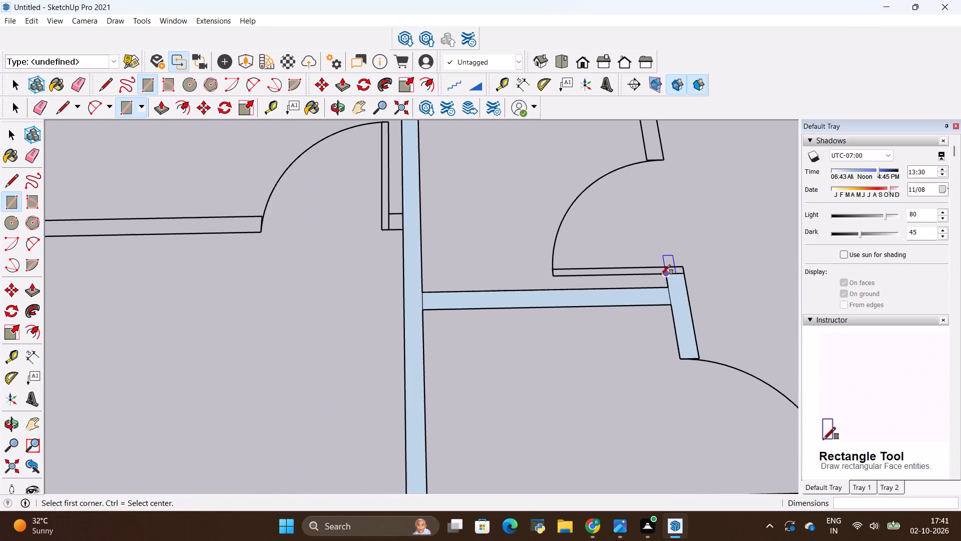
{"action": "scroll", "coordinate": [661, 275], "scroll_direction": "down", "scroll_amount": 7}
{"action": "scroll", "coordinate": [309, 246], "scroll_direction": "up", "scroll_amount": 9}
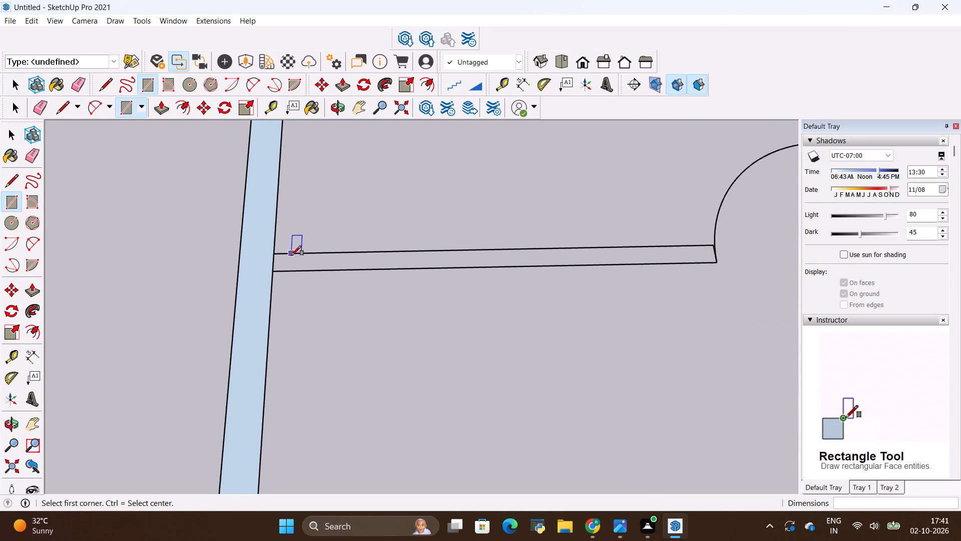
{"action": "scroll", "coordinate": [270, 260], "scroll_direction": "up", "scroll_amount": 2}
{"action": "scroll", "coordinate": [557, 283], "scroll_direction": "down", "scroll_amount": 3}
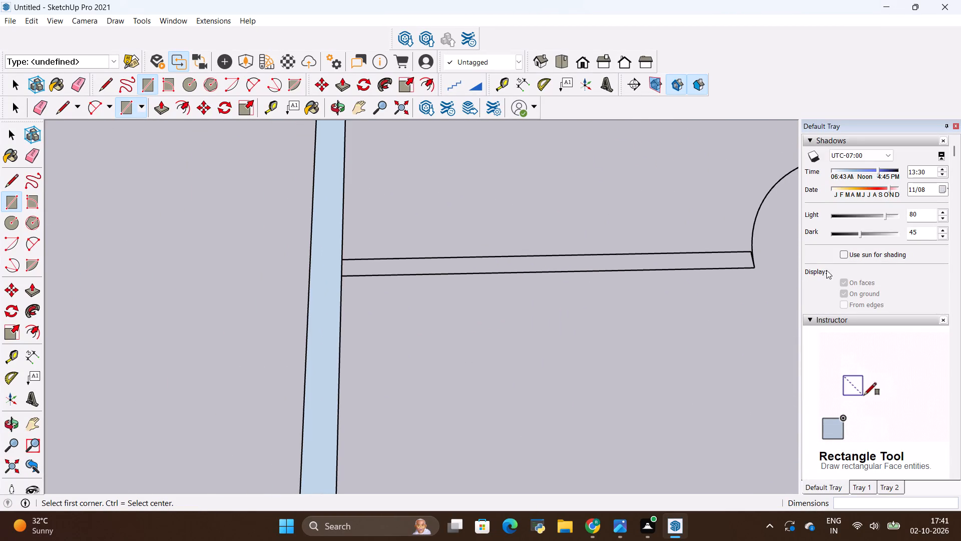
{"action": "scroll", "coordinate": [751, 265], "scroll_direction": "up", "scroll_amount": 1}
{"action": "left_click", "coordinate": [752, 271]}
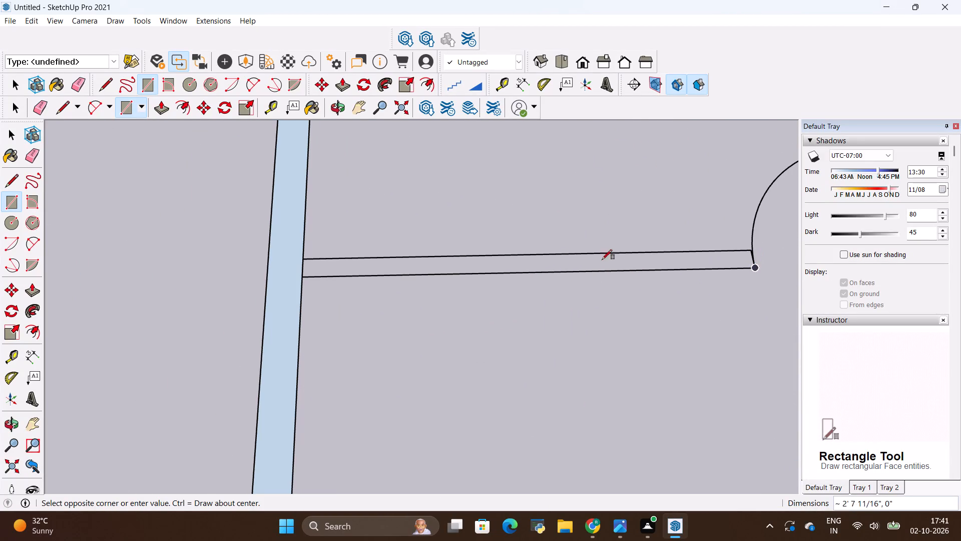
{"action": "left_click", "coordinate": [303, 259]}
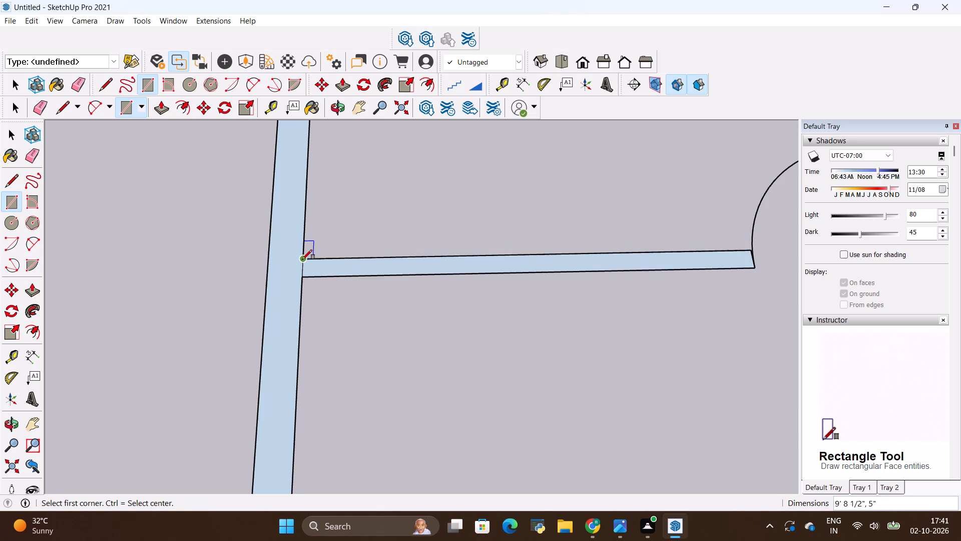
Draw a rectangle about 9" by 5' 8 1/2" over the exterior side wall, from the front corner to its nearest window.
{"action": "scroll", "coordinate": [302, 259], "scroll_direction": "down", "scroll_amount": 19}
{"action": "scroll", "coordinate": [307, 250], "scroll_direction": "down", "scroll_amount": 5}
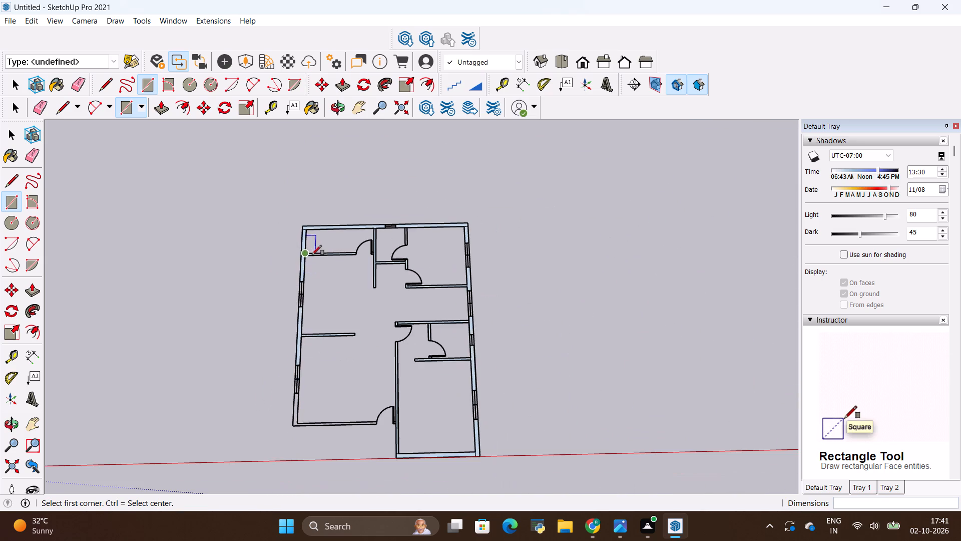
{"action": "scroll", "coordinate": [290, 403], "scroll_direction": "up", "scroll_amount": 14}
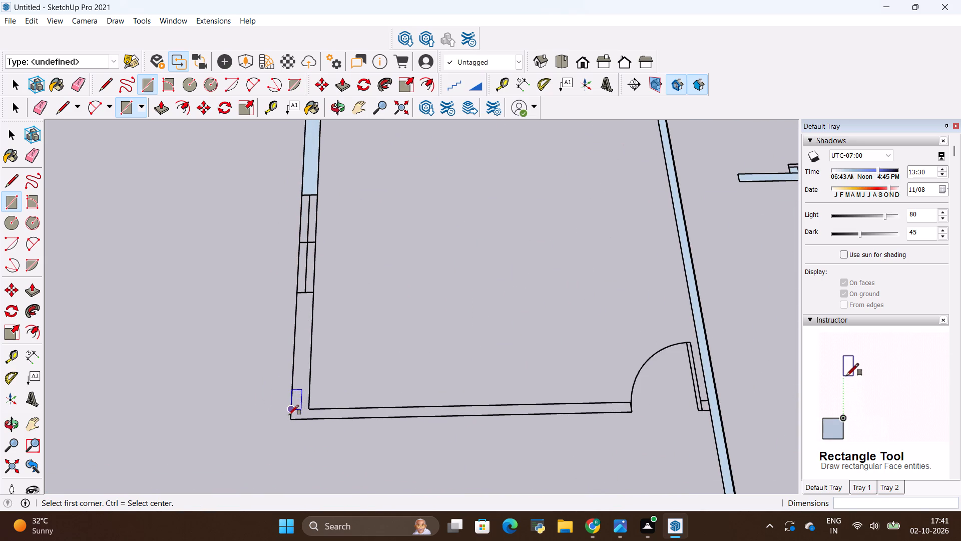
{"action": "left_click", "coordinate": [287, 420]}
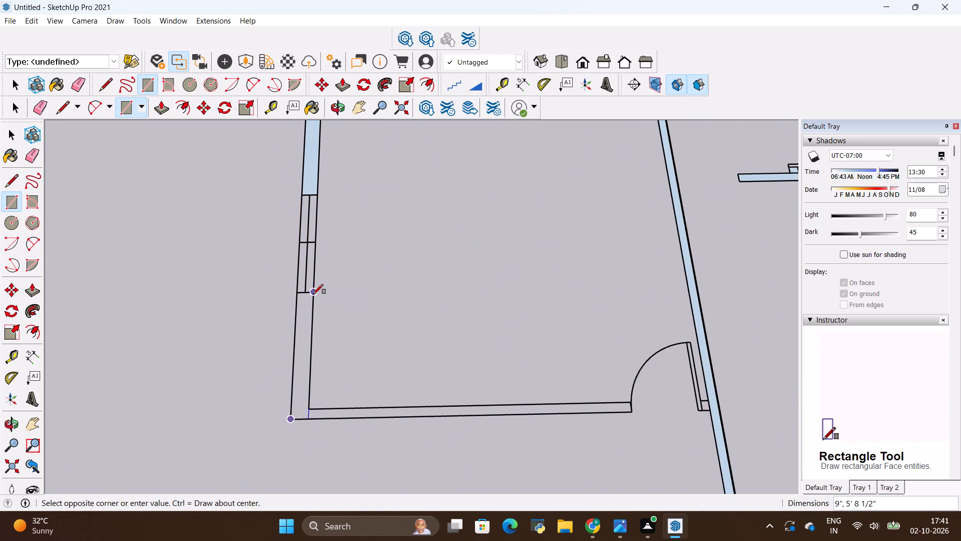
{"action": "left_click", "coordinate": [313, 294]}
Draw a rectangle over the front wall from that corner section to the entrance door opening.
{"action": "scroll", "coordinate": [393, 330], "scroll_direction": "down", "scroll_amount": 3}
{"action": "scroll", "coordinate": [414, 422], "scroll_direction": "up", "scroll_amount": 6}
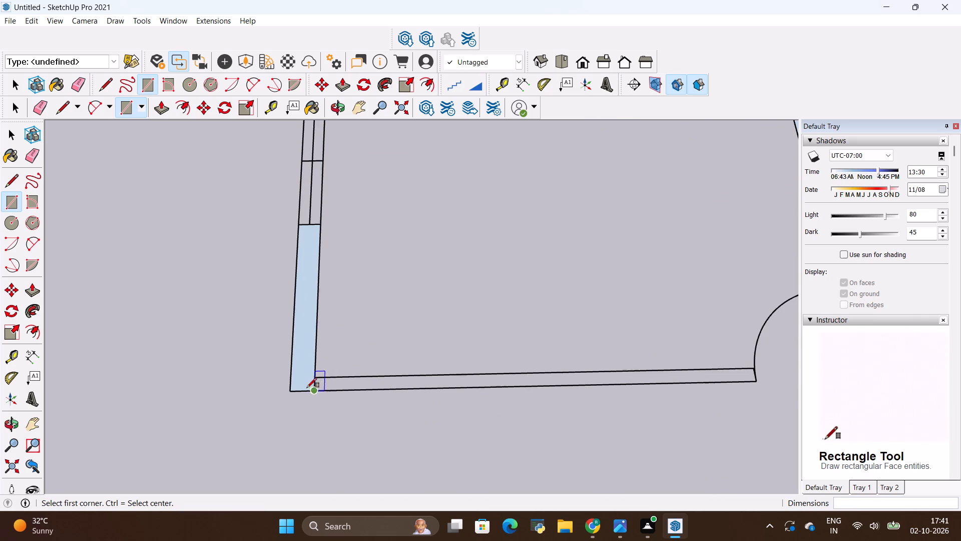
{"action": "left_click", "coordinate": [756, 384]}
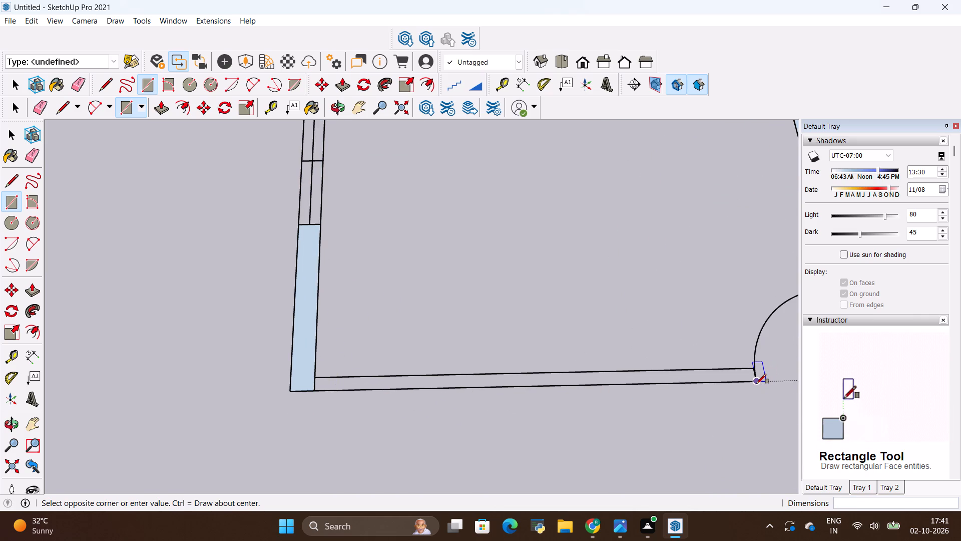
{"action": "scroll", "coordinate": [320, 371], "scroll_direction": "up", "scroll_amount": 2}
{"action": "left_click", "coordinate": [312, 377]}
Draw a small rectangle over the wall stub between the entrance door leaf and the long interior wall.
{"action": "scroll", "coordinate": [237, 323], "scroll_direction": "down", "scroll_amount": 3}
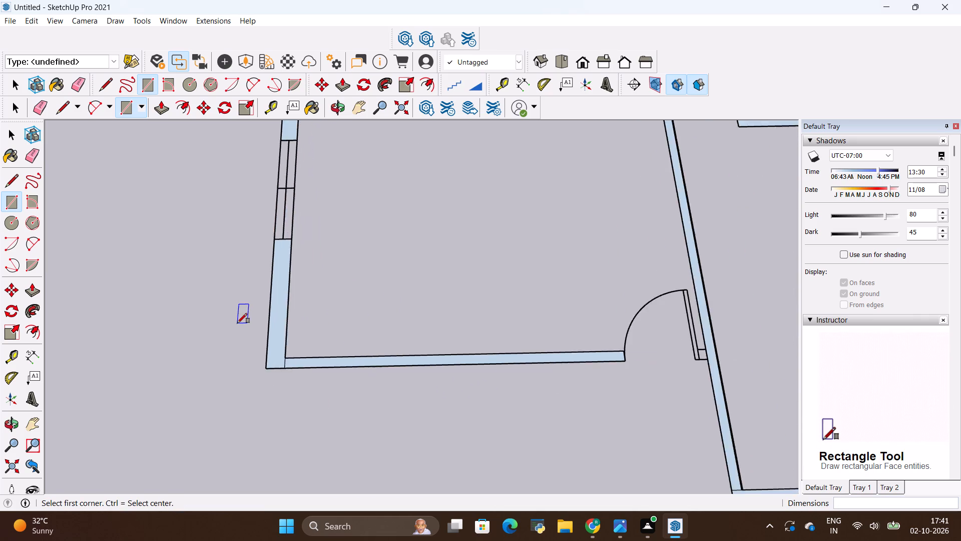
{"action": "scroll", "coordinate": [237, 323], "scroll_direction": "down", "scroll_amount": 11}
{"action": "scroll", "coordinate": [439, 327], "scroll_direction": "up", "scroll_amount": 8}
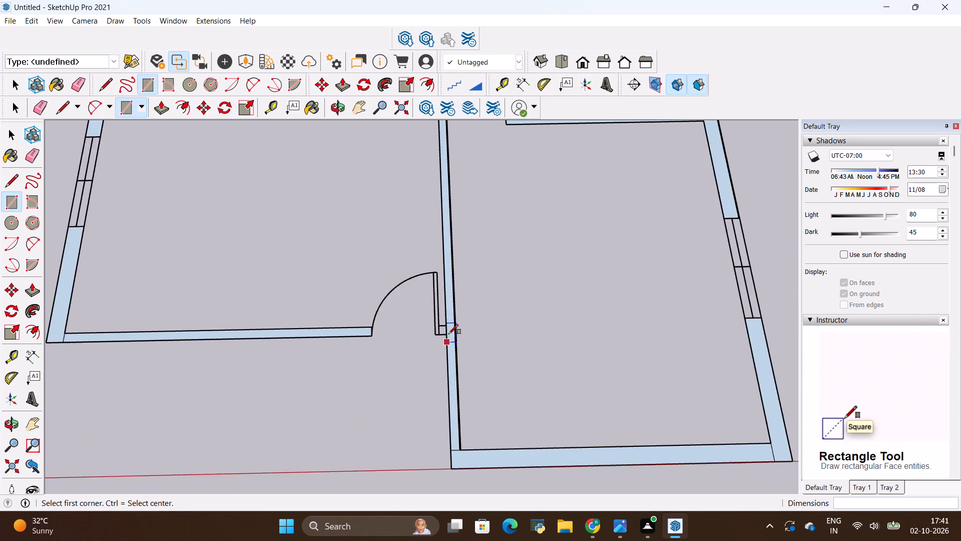
{"action": "scroll", "coordinate": [448, 334], "scroll_direction": "up", "scroll_amount": 10}
{"action": "left_click", "coordinate": [429, 321]}
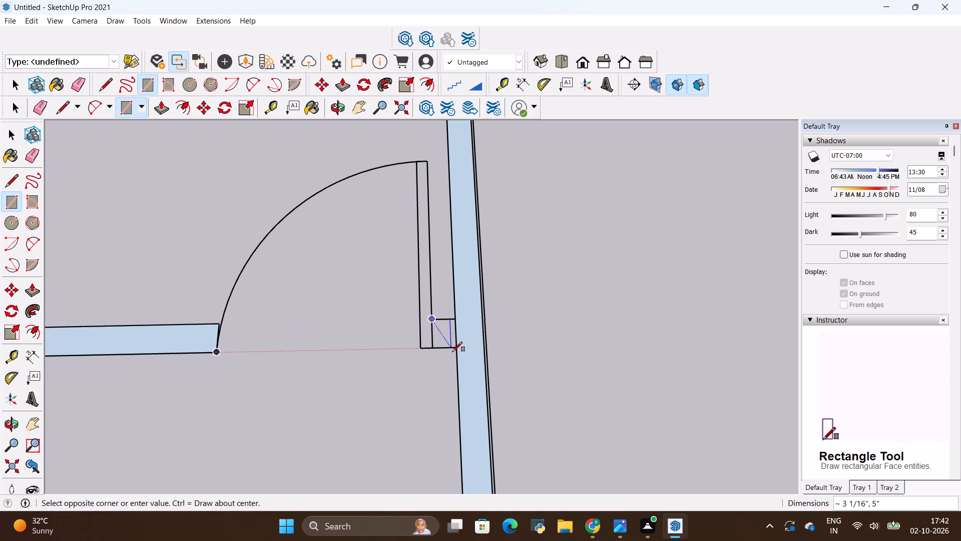
{"action": "left_click", "coordinate": [453, 347]}
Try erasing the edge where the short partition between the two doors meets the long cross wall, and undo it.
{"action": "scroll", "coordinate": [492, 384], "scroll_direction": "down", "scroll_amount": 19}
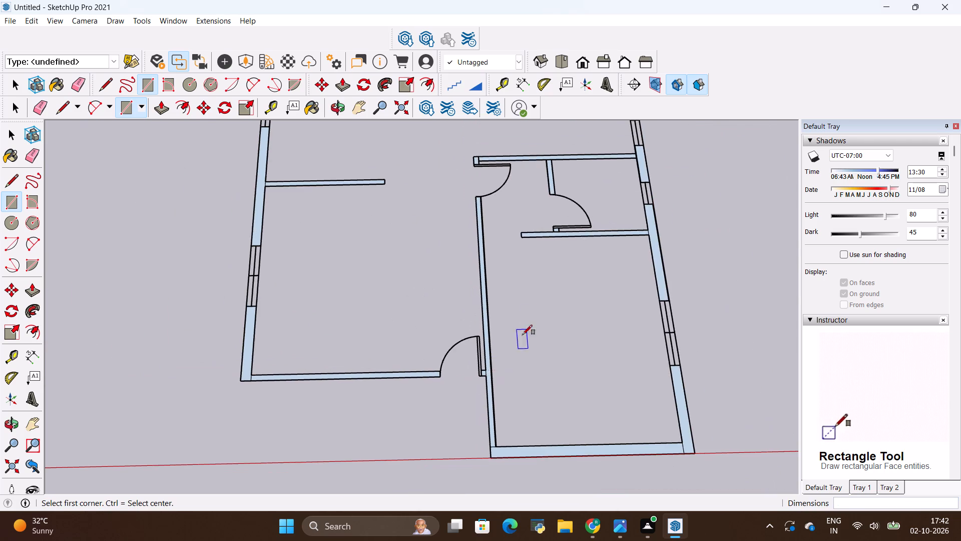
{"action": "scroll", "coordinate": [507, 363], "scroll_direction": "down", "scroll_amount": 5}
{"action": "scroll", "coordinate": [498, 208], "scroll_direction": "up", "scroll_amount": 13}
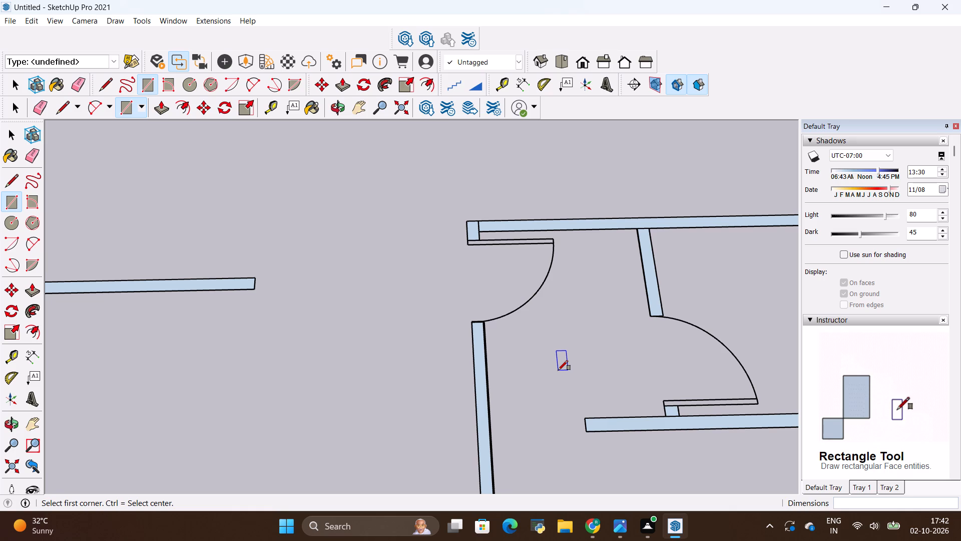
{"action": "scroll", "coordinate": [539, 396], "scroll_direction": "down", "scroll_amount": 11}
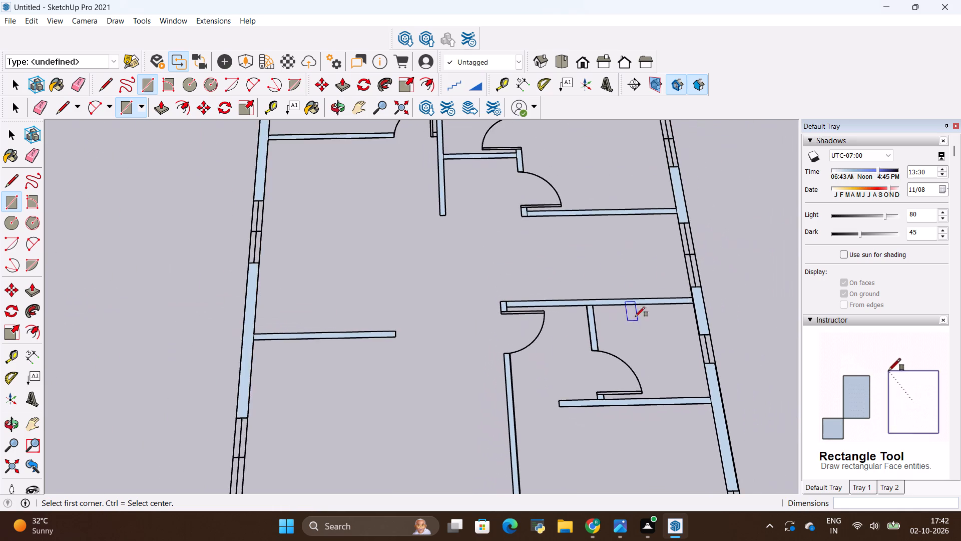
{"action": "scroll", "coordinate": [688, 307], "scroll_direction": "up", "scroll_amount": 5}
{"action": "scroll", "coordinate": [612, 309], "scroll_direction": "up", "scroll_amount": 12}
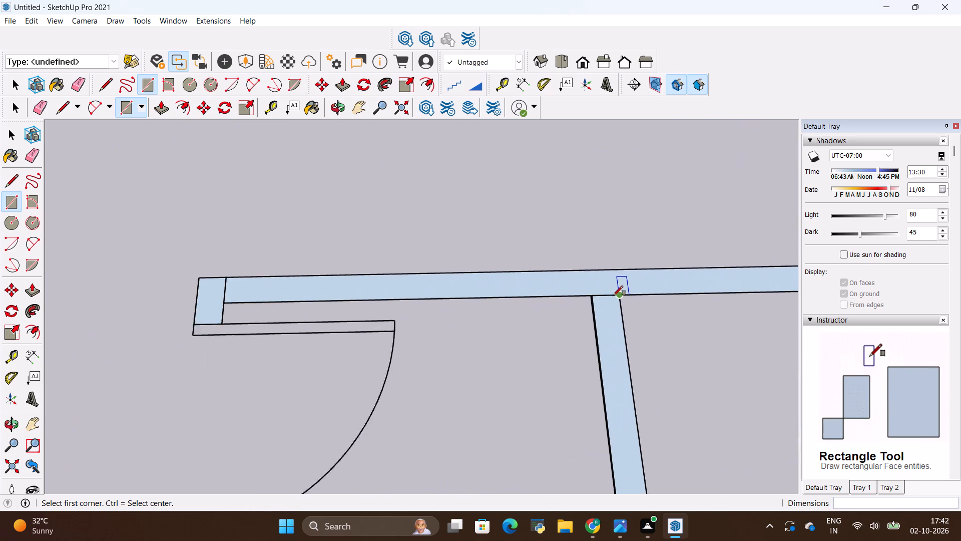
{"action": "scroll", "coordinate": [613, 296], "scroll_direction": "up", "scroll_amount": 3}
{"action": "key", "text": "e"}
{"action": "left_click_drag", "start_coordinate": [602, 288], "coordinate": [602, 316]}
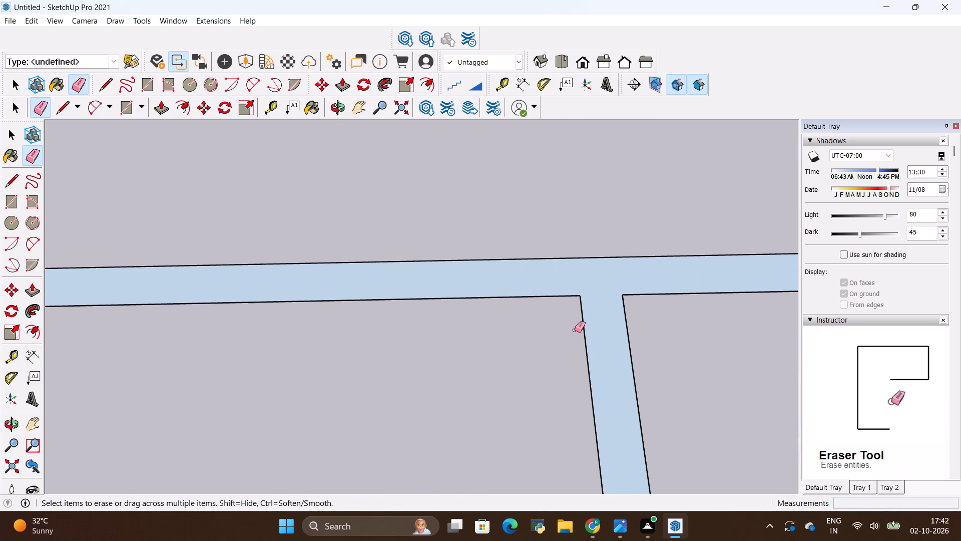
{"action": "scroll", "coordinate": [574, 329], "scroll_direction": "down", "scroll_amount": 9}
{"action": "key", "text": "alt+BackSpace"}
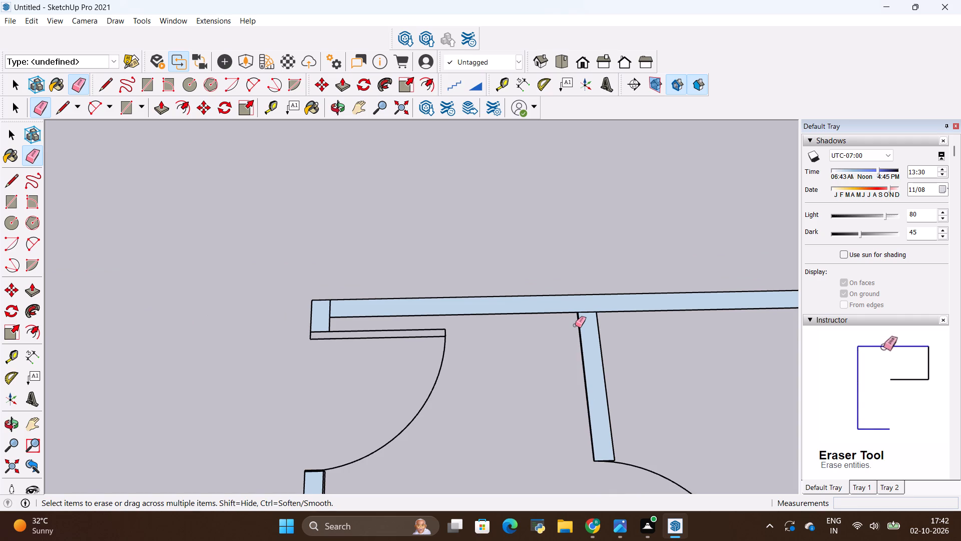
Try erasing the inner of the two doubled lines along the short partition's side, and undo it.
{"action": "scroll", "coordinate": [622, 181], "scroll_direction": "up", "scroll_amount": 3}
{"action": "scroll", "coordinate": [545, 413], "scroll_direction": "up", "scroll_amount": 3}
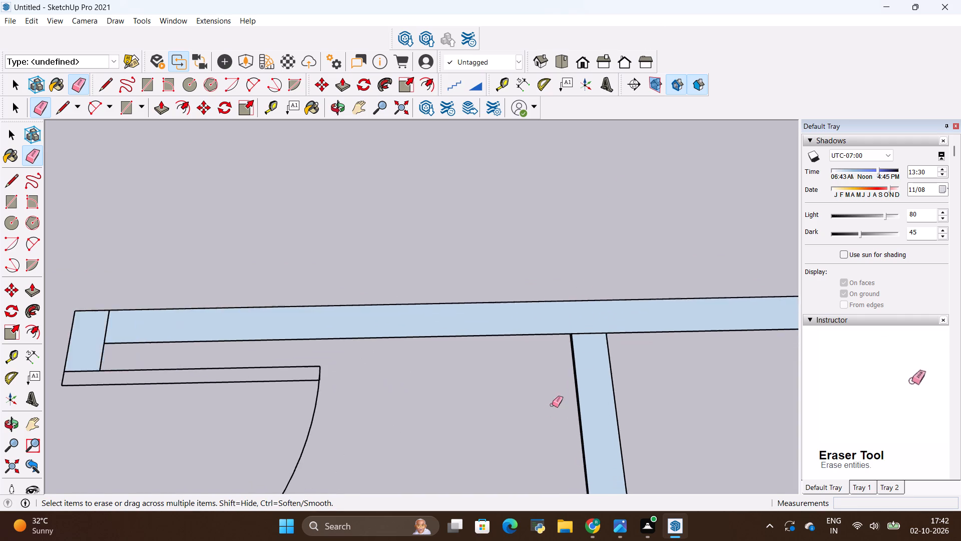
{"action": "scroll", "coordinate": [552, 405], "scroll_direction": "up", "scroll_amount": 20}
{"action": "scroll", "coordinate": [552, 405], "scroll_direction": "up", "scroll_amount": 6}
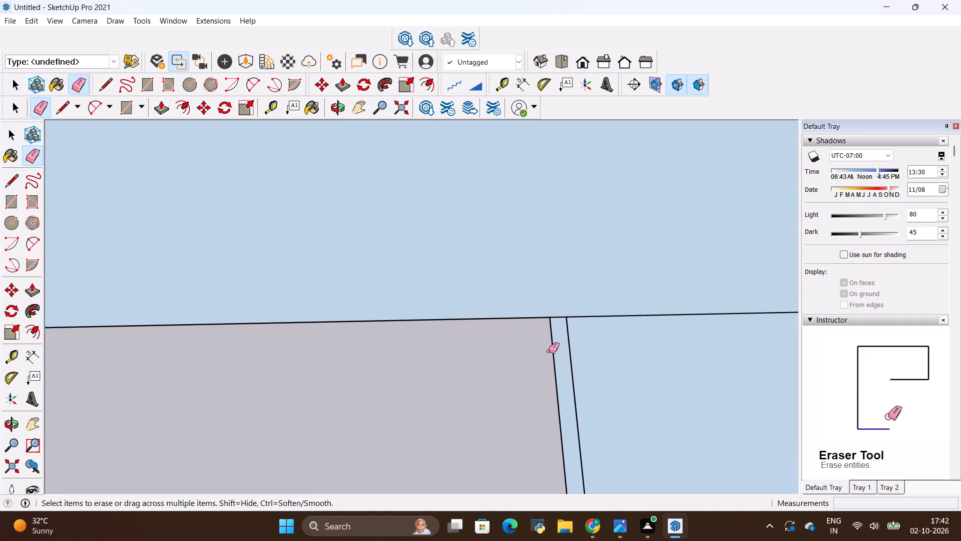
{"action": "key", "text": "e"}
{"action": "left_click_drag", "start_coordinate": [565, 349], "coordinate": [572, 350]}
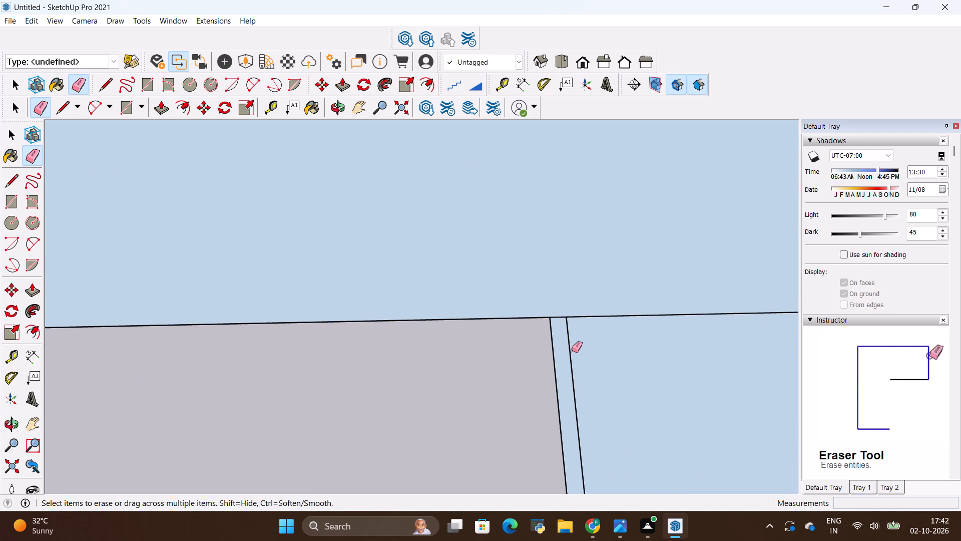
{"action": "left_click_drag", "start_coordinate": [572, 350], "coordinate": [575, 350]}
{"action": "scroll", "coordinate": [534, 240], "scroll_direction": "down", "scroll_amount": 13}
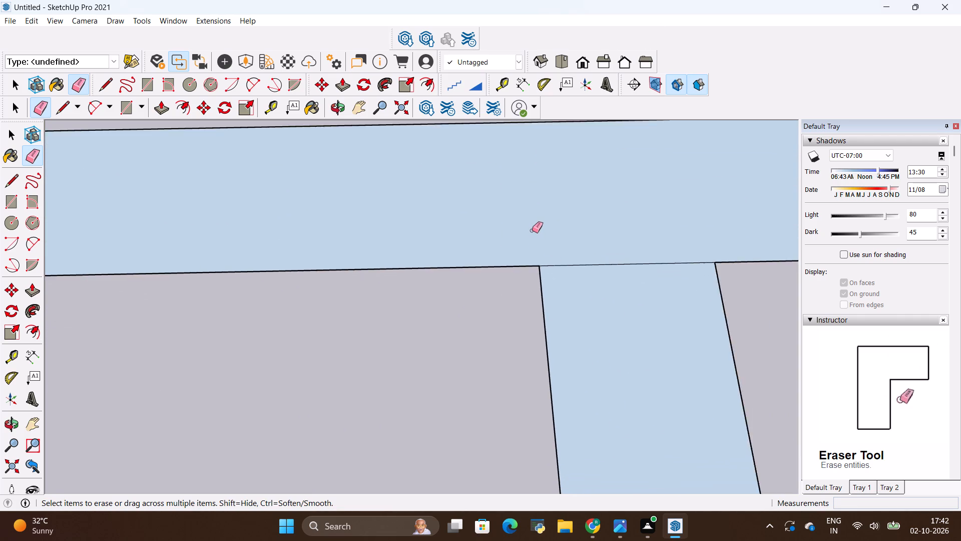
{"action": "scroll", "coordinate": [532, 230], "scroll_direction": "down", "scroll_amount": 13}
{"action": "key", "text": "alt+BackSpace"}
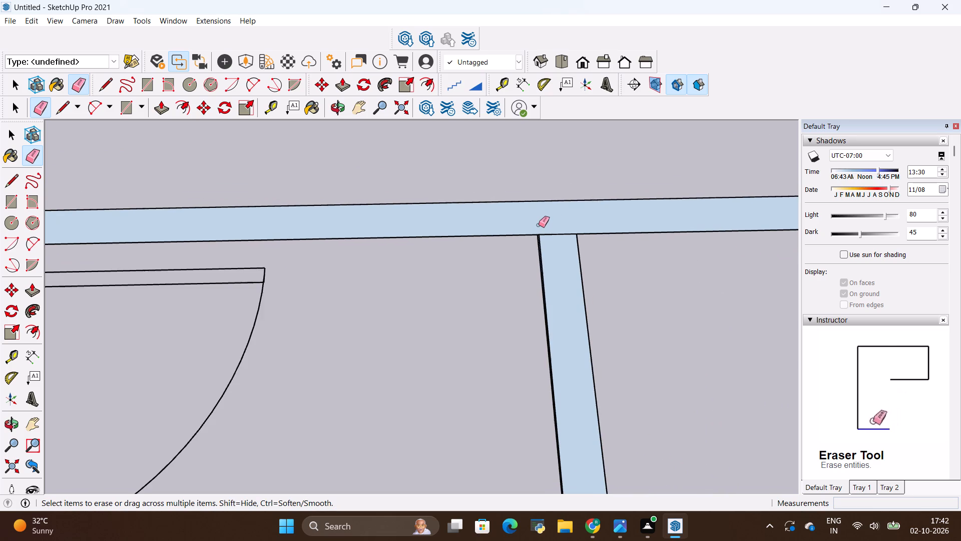
Erase the stray doubled line along the side of the short partition, near its junction with the cross wall.
{"action": "scroll", "coordinate": [529, 202], "scroll_direction": "up", "scroll_amount": 17}
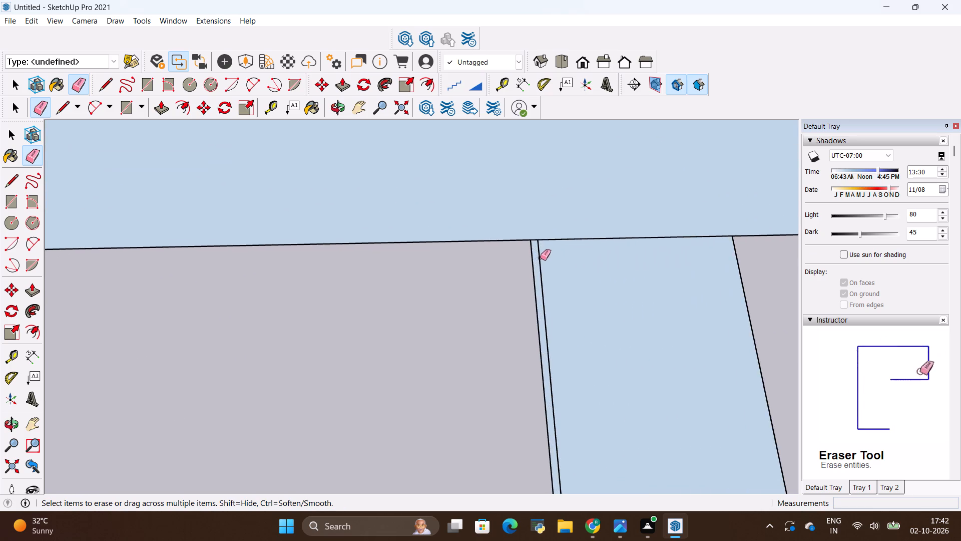
{"action": "scroll", "coordinate": [540, 258], "scroll_direction": "up", "scroll_amount": 12}
{"action": "key", "text": "e"}
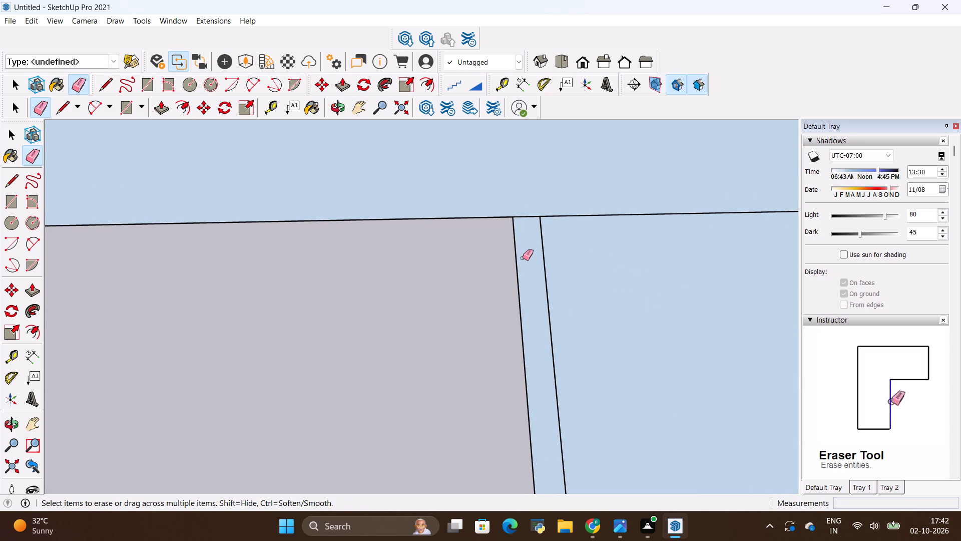
{"action": "left_click_drag", "start_coordinate": [523, 258], "coordinate": [508, 298]}
{"action": "scroll", "coordinate": [487, 262], "scroll_direction": "down", "scroll_amount": 10}
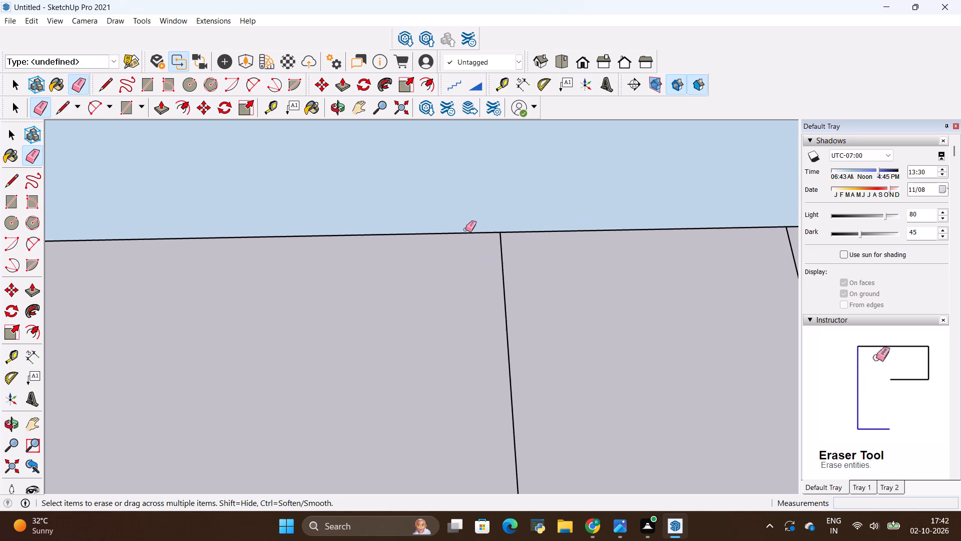
Redraw the rectangle over the short partition, from the cross wall to its free end at the door swing.
{"action": "key", "text": "r"}
{"action": "left_click", "coordinate": [502, 232]}
{"action": "scroll", "coordinate": [442, 211], "scroll_direction": "down", "scroll_amount": 2}
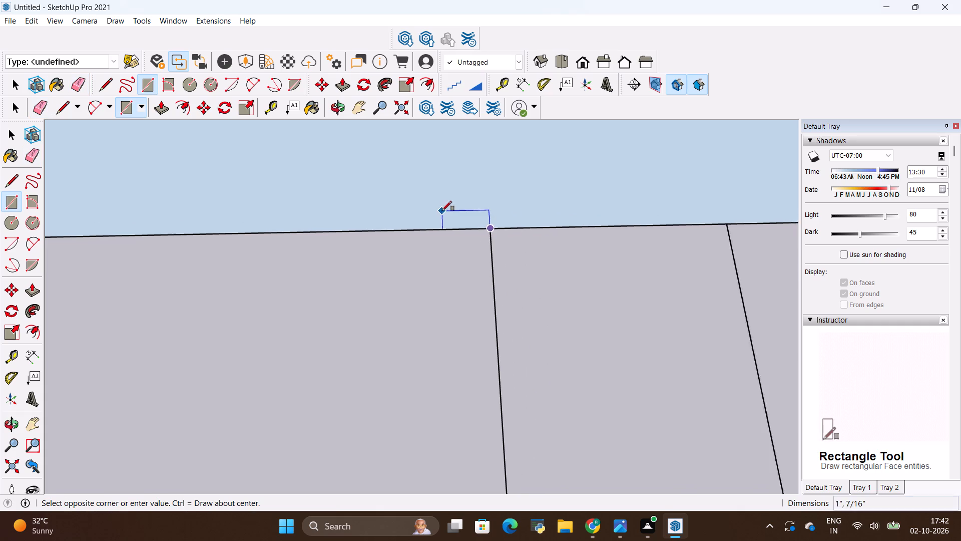
{"action": "scroll", "coordinate": [442, 211], "scroll_direction": "down", "scroll_amount": 20}
{"action": "scroll", "coordinate": [442, 211], "scroll_direction": "down", "scroll_amount": 5}
{"action": "scroll", "coordinate": [506, 355], "scroll_direction": "up", "scroll_amount": 4}
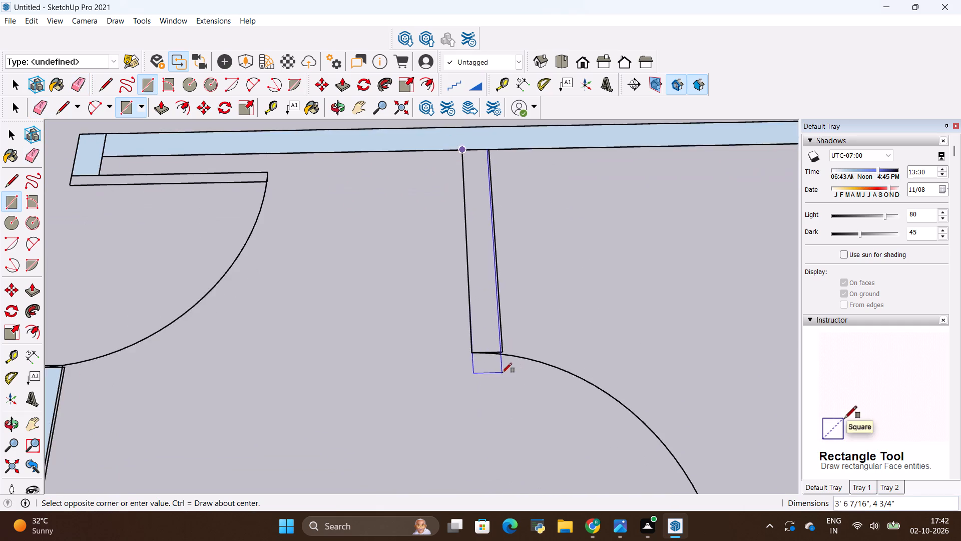
{"action": "scroll", "coordinate": [502, 373], "scroll_direction": "up", "scroll_amount": 7}
{"action": "left_click", "coordinate": [502, 341]}
Erase the inner of the two doubled lines along the side of the long dividing wall, near its end at the door swing.
{"action": "scroll", "coordinate": [523, 308], "scroll_direction": "down", "scroll_amount": 7}
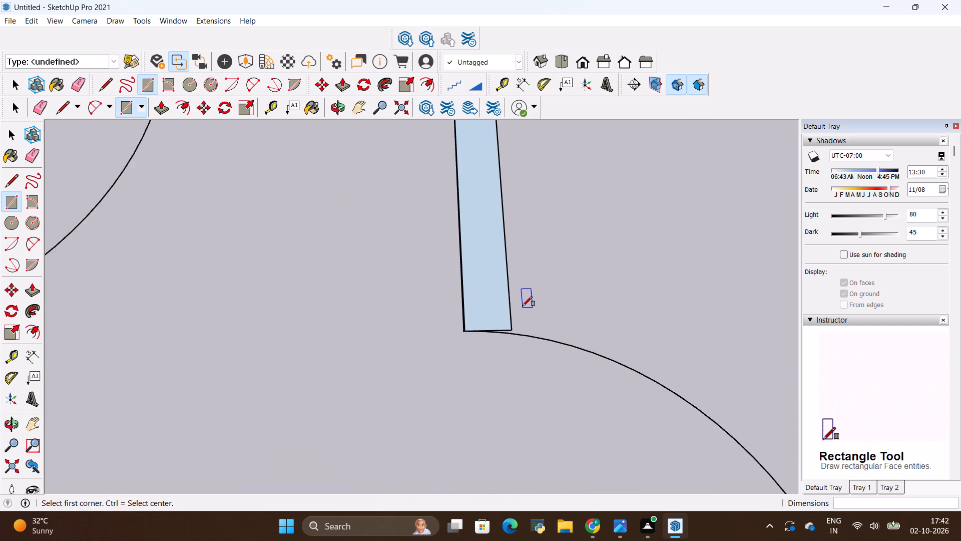
{"action": "scroll", "coordinate": [523, 306], "scroll_direction": "down", "scroll_amount": 13}
{"action": "scroll", "coordinate": [334, 336], "scroll_direction": "up", "scroll_amount": 4}
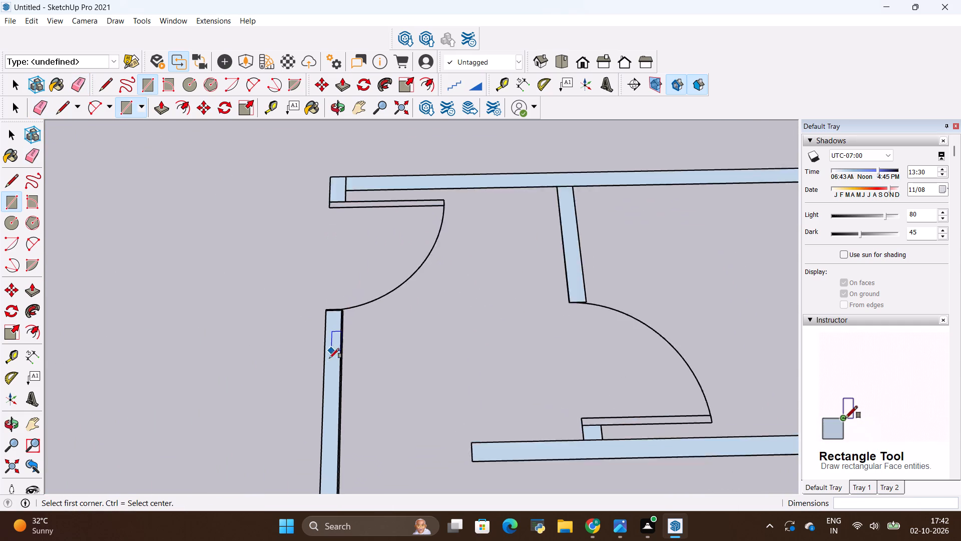
{"action": "scroll", "coordinate": [329, 358], "scroll_direction": "up", "scroll_amount": 17}
{"action": "scroll", "coordinate": [368, 213], "scroll_direction": "up", "scroll_amount": 8}
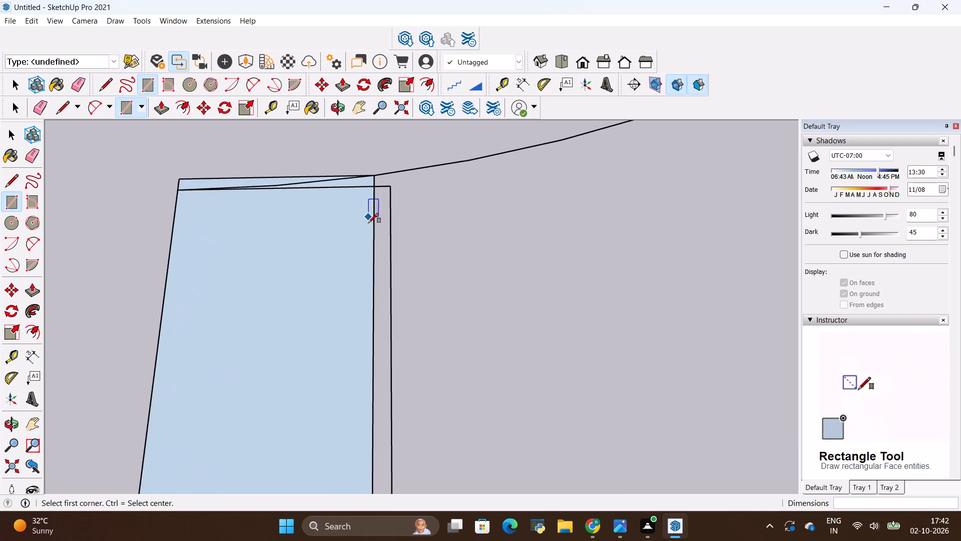
{"action": "scroll", "coordinate": [368, 223], "scroll_direction": "up", "scroll_amount": 2}
{"action": "key", "text": "e"}
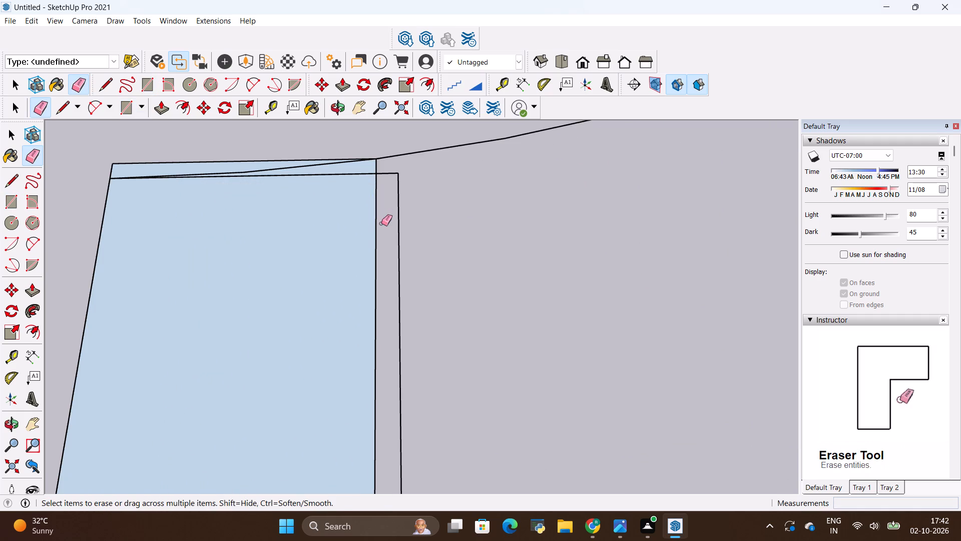
{"action": "left_click_drag", "start_coordinate": [381, 223], "coordinate": [372, 240]}
Redraw the rectangle over the long dividing wall, about 19' 8" long, from its door-swing end to the inner face of the outer wall.
{"action": "scroll", "coordinate": [150, 186], "scroll_direction": "up", "scroll_amount": 2}
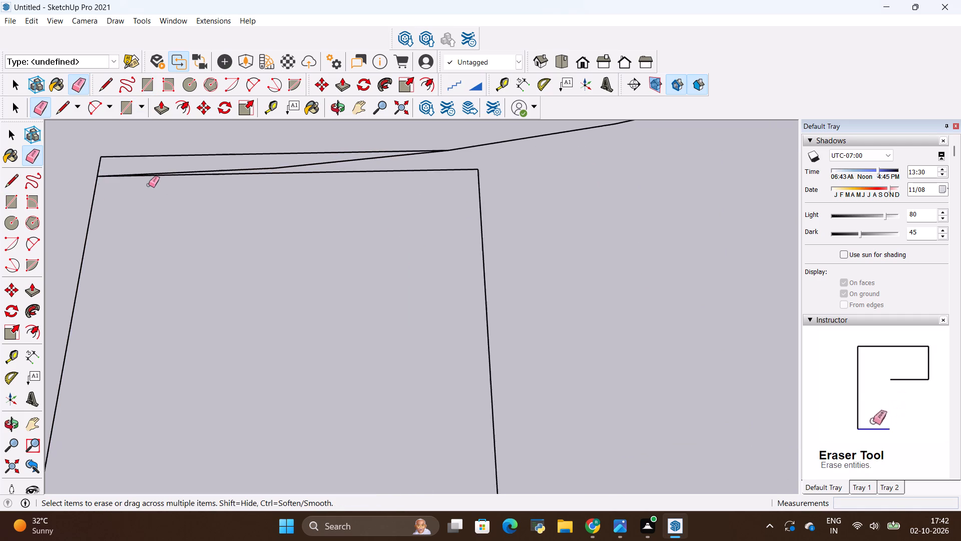
{"action": "scroll", "coordinate": [149, 185], "scroll_direction": "up", "scroll_amount": 6}
{"action": "scroll", "coordinate": [104, 182], "scroll_direction": "up", "scroll_amount": 3}
{"action": "key", "text": "r"}
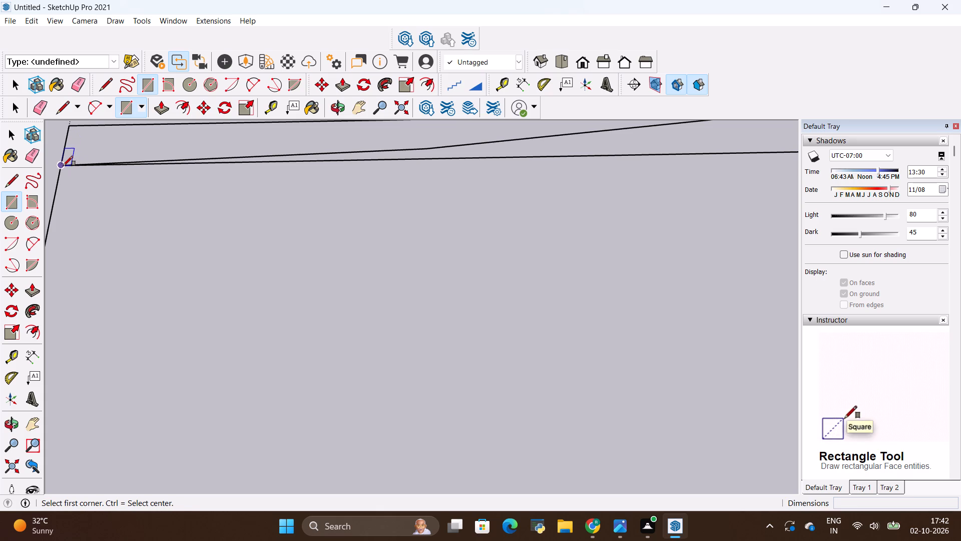
{"action": "left_click_drag", "start_coordinate": [63, 166], "coordinate": [65, 184]}
{"action": "scroll", "coordinate": [119, 276], "scroll_direction": "down", "scroll_amount": 10}
{"action": "scroll", "coordinate": [239, 228], "scroll_direction": "down", "scroll_amount": 5}
{"action": "scroll", "coordinate": [339, 284], "scroll_direction": "down", "scroll_amount": 2}
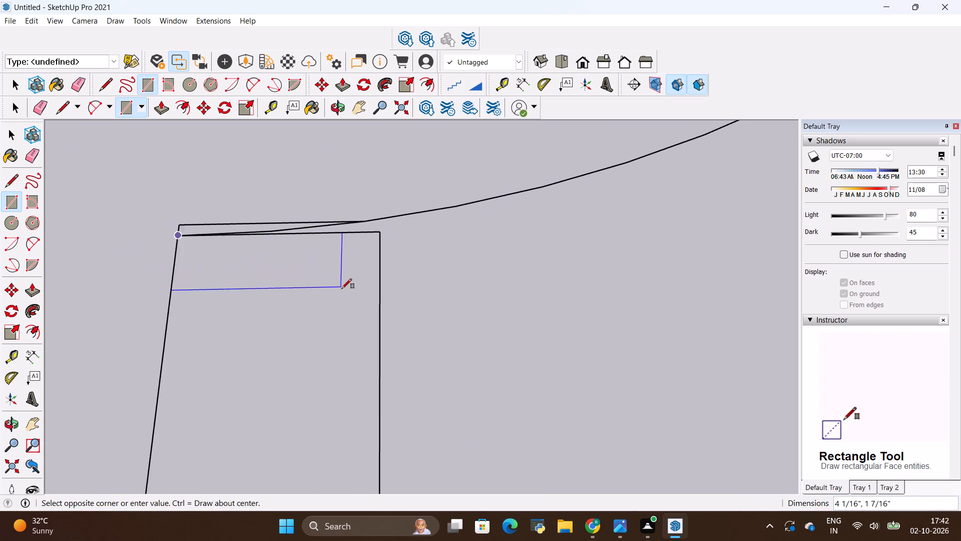
{"action": "scroll", "coordinate": [342, 289], "scroll_direction": "down", "scroll_amount": 2}
{"action": "scroll", "coordinate": [375, 320], "scroll_direction": "down", "scroll_amount": 5}
{"action": "scroll", "coordinate": [384, 227], "scroll_direction": "down", "scroll_amount": 9}
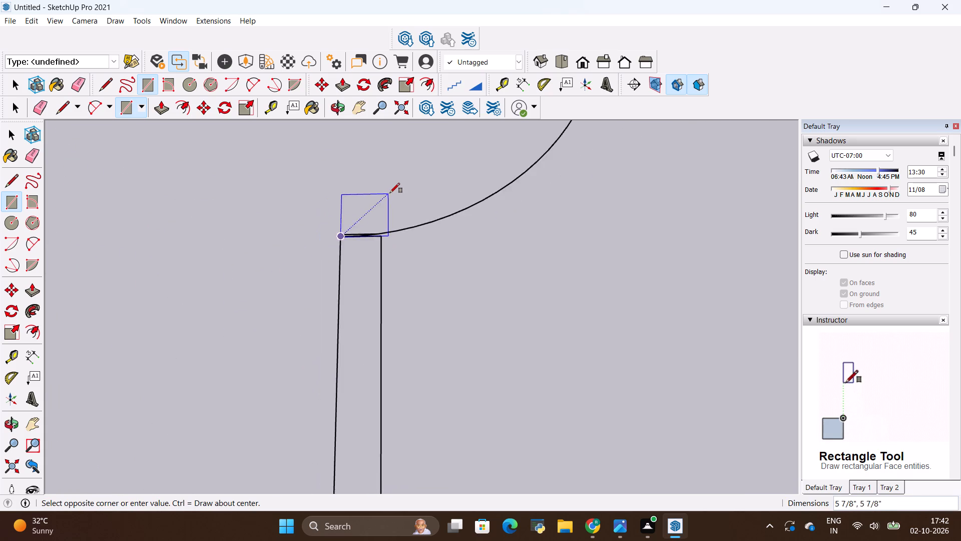
{"action": "scroll", "coordinate": [390, 193], "scroll_direction": "down", "scroll_amount": 20}
{"action": "scroll", "coordinate": [390, 193], "scroll_direction": "down", "scroll_amount": 3}
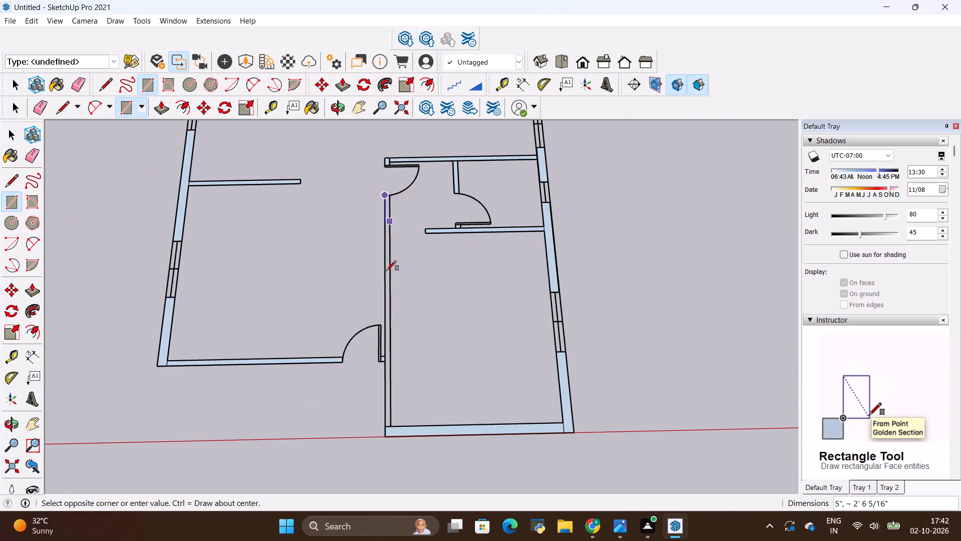
{"action": "scroll", "coordinate": [369, 452], "scroll_direction": "up", "scroll_amount": 4}
{"action": "scroll", "coordinate": [421, 421], "scroll_direction": "up", "scroll_amount": 8}
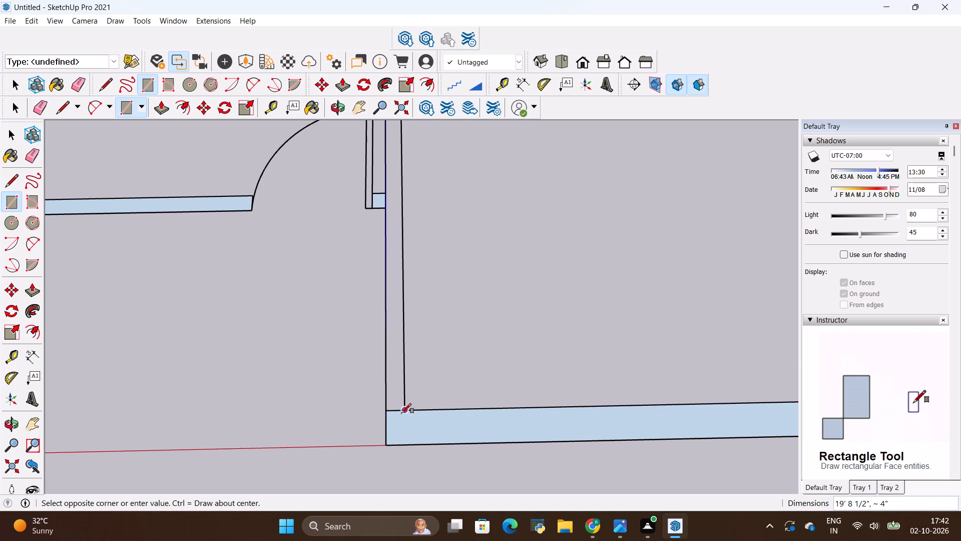
{"action": "left_click", "coordinate": [404, 412]}
Draw a rectangle about 5" by 3' 8 1/2" over the unfilled short partition, from the outer wall beside the window to the door swing.
{"action": "scroll", "coordinate": [399, 450], "scroll_direction": "down", "scroll_amount": 2}
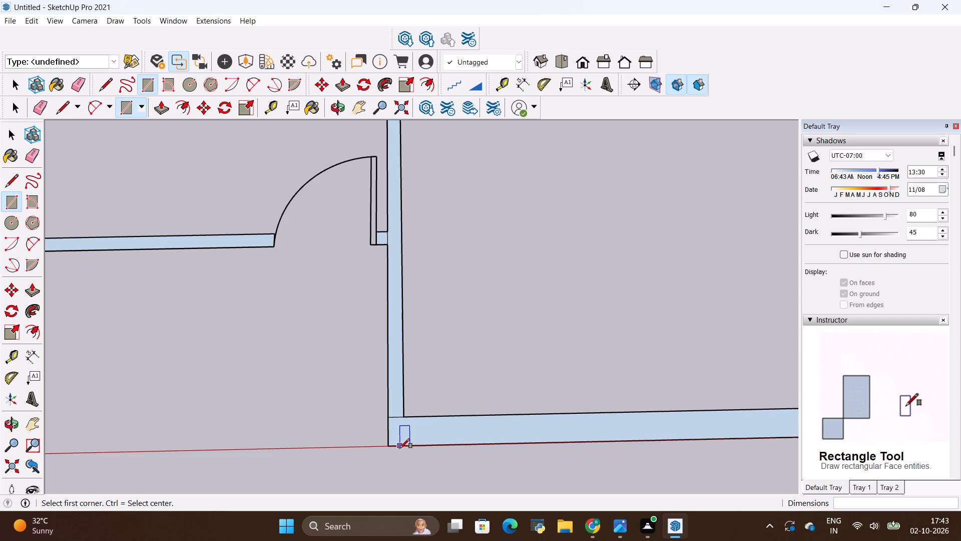
{"action": "scroll", "coordinate": [396, 313], "scroll_direction": "down", "scroll_amount": 14}
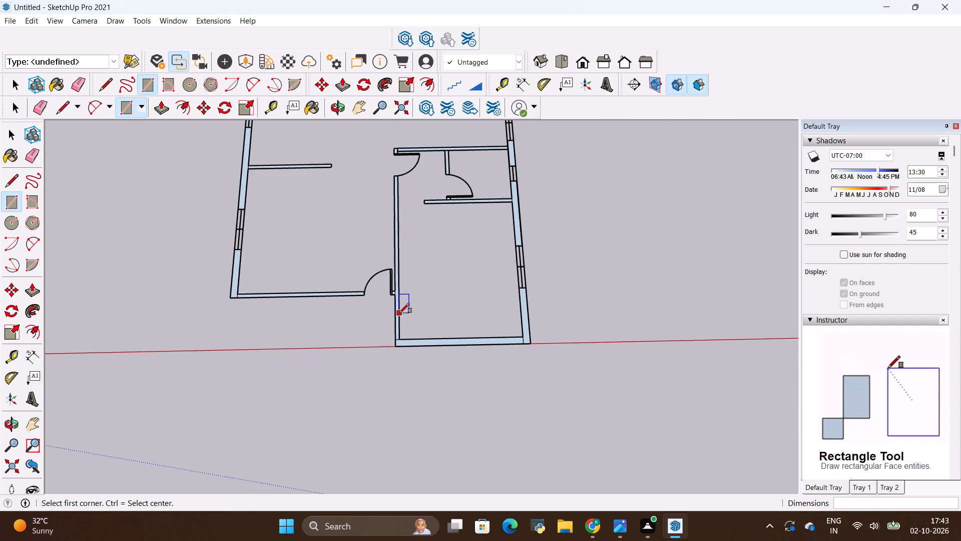
{"action": "scroll", "coordinate": [410, 289], "scroll_direction": "down", "scroll_amount": 9}
{"action": "scroll", "coordinate": [398, 160], "scroll_direction": "up", "scroll_amount": 9}
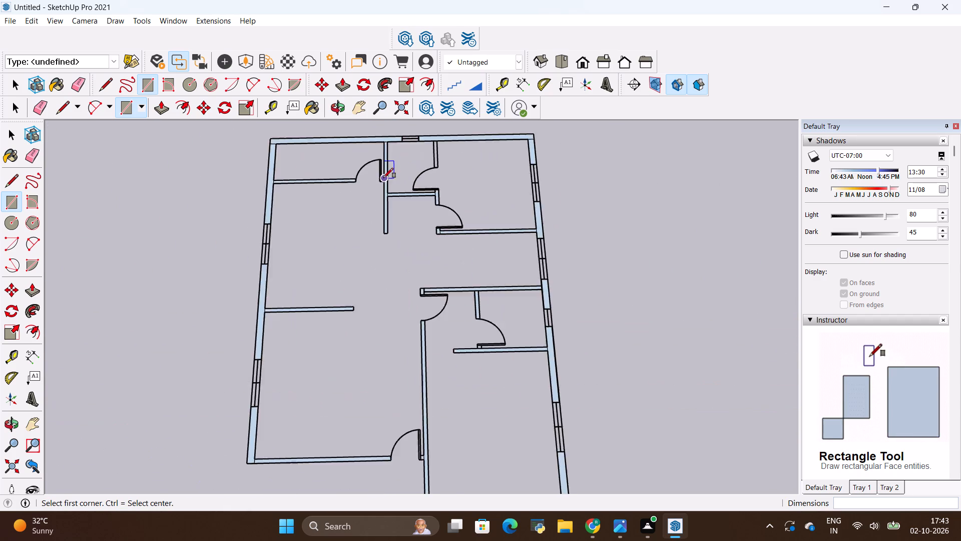
{"action": "scroll", "coordinate": [383, 178], "scroll_direction": "up", "scroll_amount": 5}
{"action": "scroll", "coordinate": [473, 202], "scroll_direction": "down", "scroll_amount": 4}
{"action": "scroll", "coordinate": [466, 146], "scroll_direction": "up", "scroll_amount": 10}
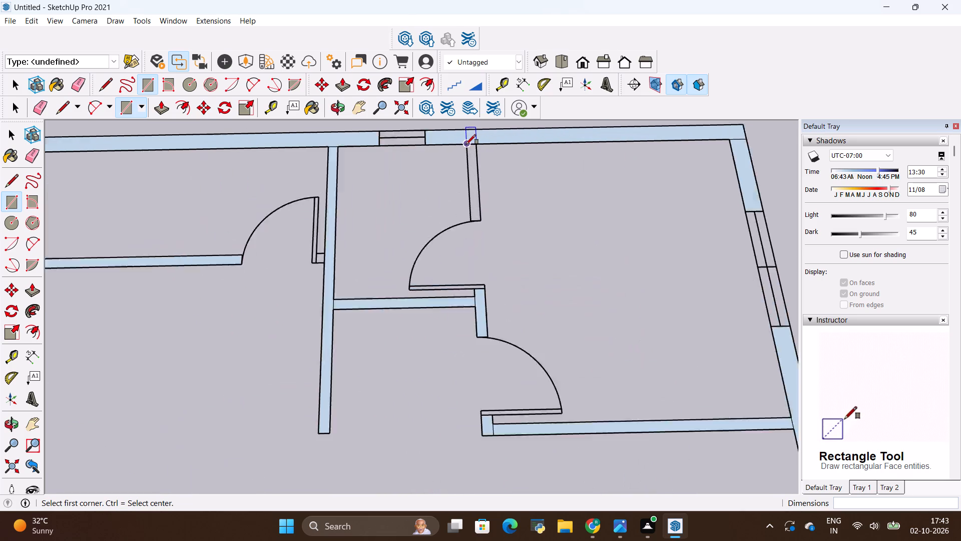
{"action": "scroll", "coordinate": [466, 144], "scroll_direction": "up", "scroll_amount": 2}
{"action": "left_click", "coordinate": [465, 148]}
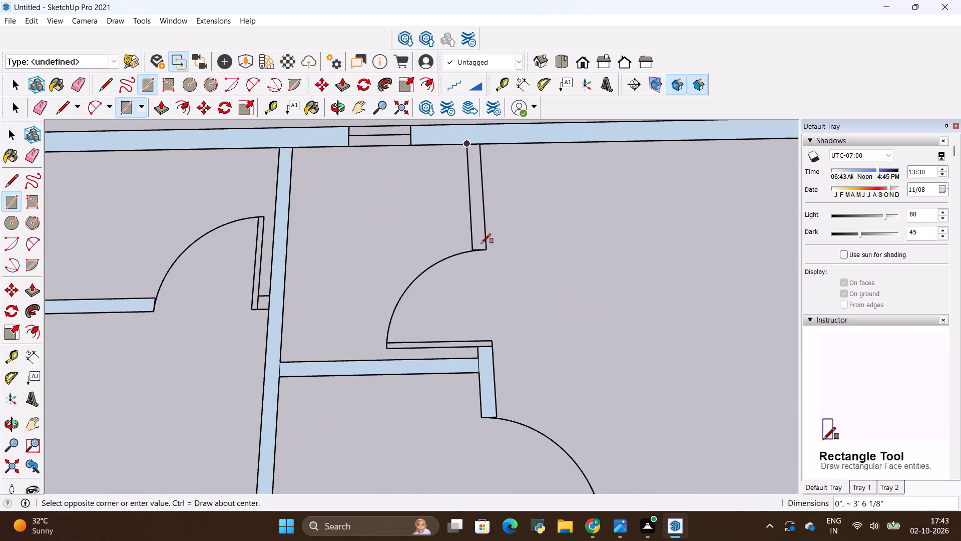
{"action": "scroll", "coordinate": [484, 251], "scroll_direction": "up", "scroll_amount": 8}
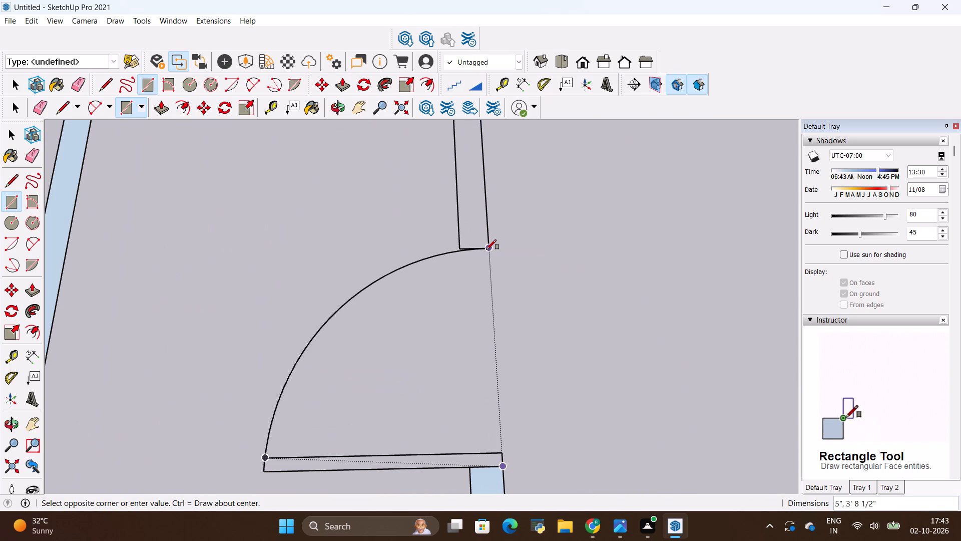
{"action": "left_click", "coordinate": [488, 248]}
{"action": "scroll", "coordinate": [469, 204], "scroll_direction": "up", "scroll_amount": 18}
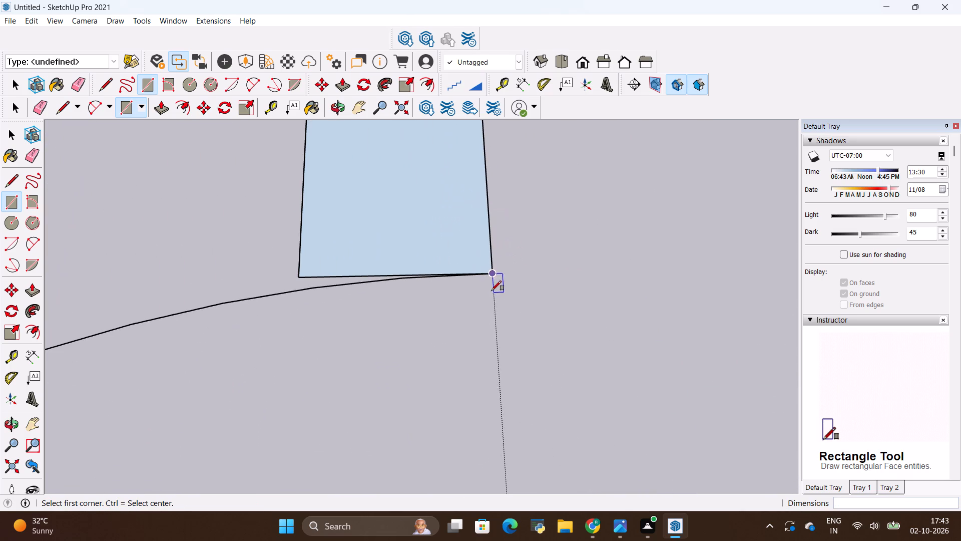
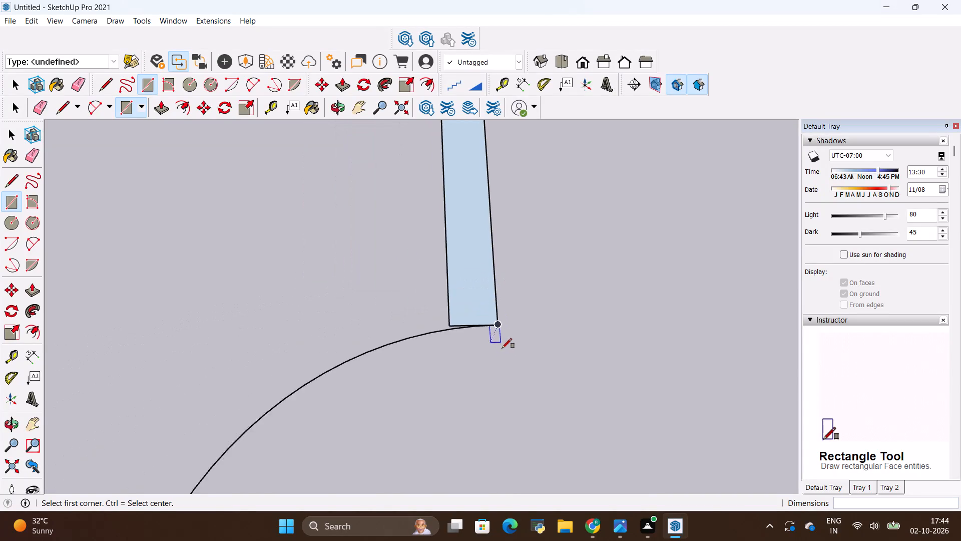
Draw a rectangle over the small unfilled wall stub between the door leaf and the side of the long dividing wall.
{"action": "scroll", "coordinate": [476, 312], "scroll_direction": "down", "scroll_amount": 6}
{"action": "scroll", "coordinate": [366, 232], "scroll_direction": "down", "scroll_amount": 5}
{"action": "scroll", "coordinate": [310, 345], "scroll_direction": "up", "scroll_amount": 3}
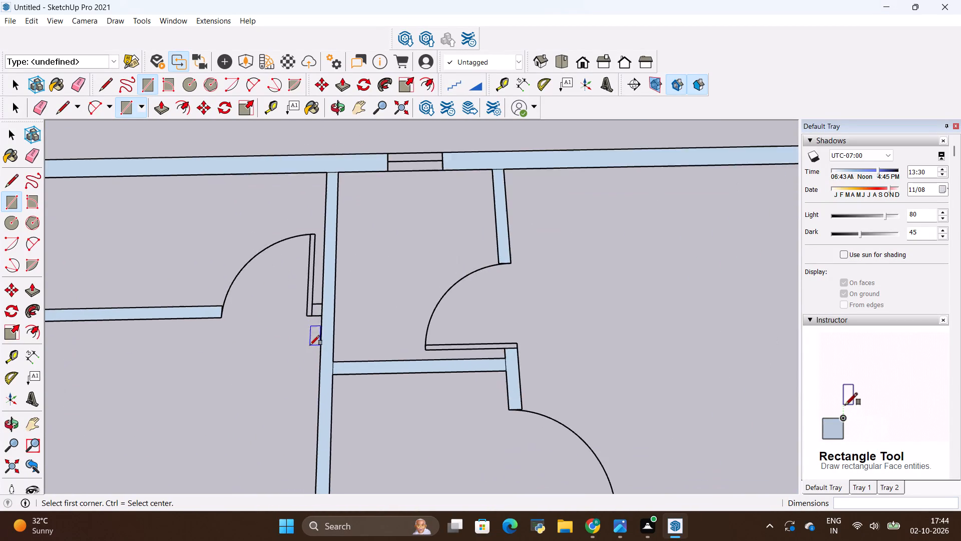
{"action": "scroll", "coordinate": [310, 345], "scroll_direction": "up", "scroll_amount": 19}
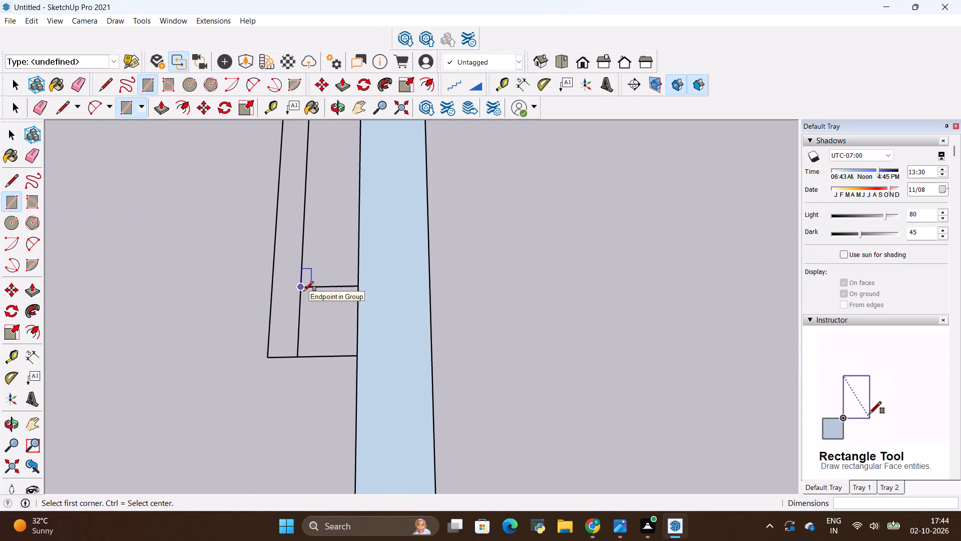
{"action": "left_click", "coordinate": [304, 291]}
{"action": "left_click", "coordinate": [354, 357]}
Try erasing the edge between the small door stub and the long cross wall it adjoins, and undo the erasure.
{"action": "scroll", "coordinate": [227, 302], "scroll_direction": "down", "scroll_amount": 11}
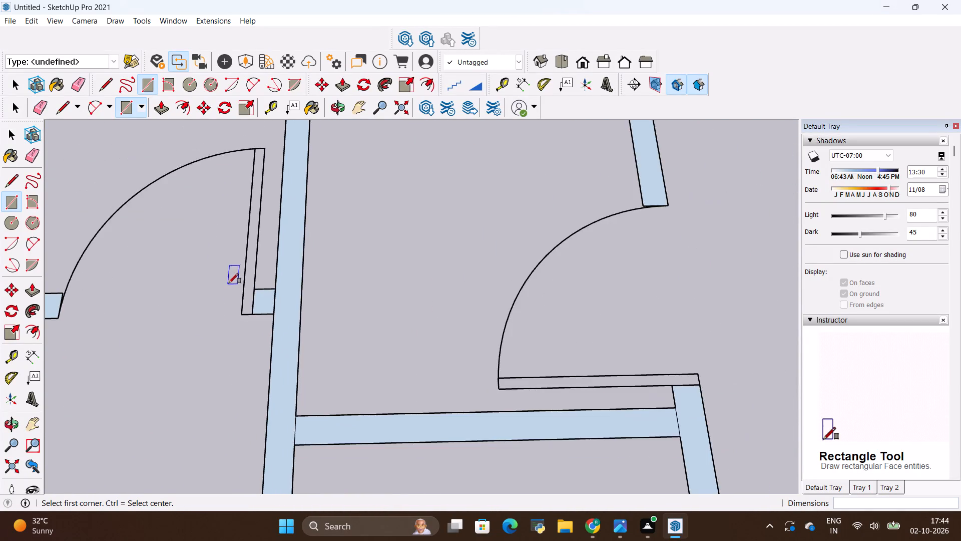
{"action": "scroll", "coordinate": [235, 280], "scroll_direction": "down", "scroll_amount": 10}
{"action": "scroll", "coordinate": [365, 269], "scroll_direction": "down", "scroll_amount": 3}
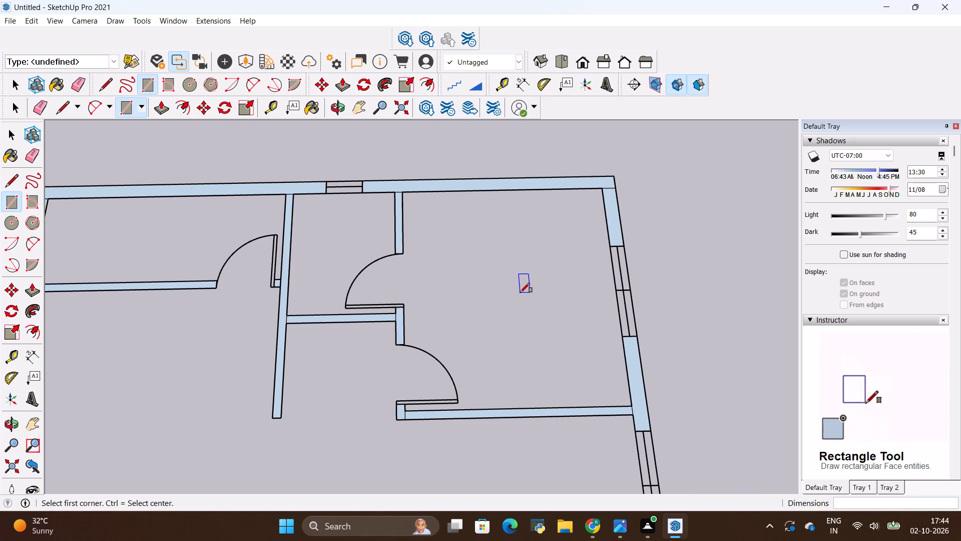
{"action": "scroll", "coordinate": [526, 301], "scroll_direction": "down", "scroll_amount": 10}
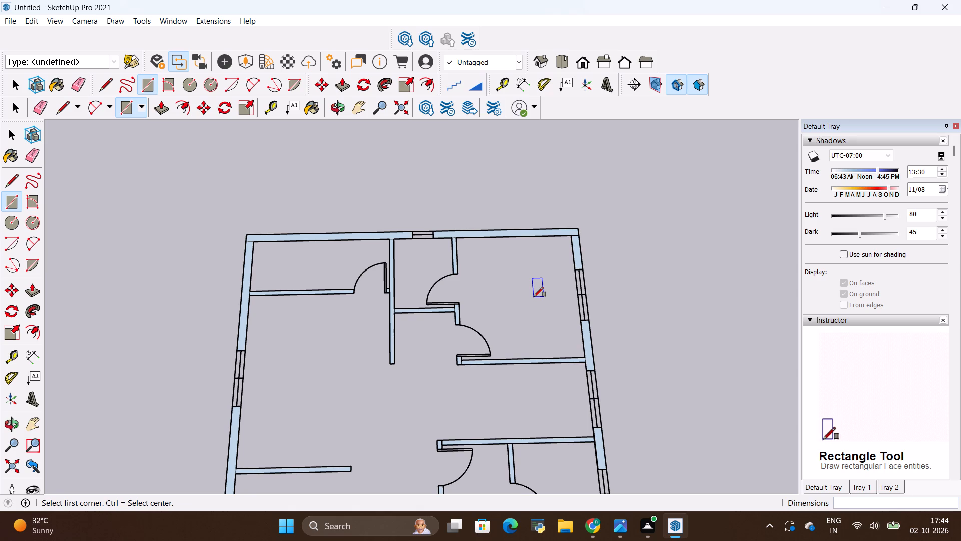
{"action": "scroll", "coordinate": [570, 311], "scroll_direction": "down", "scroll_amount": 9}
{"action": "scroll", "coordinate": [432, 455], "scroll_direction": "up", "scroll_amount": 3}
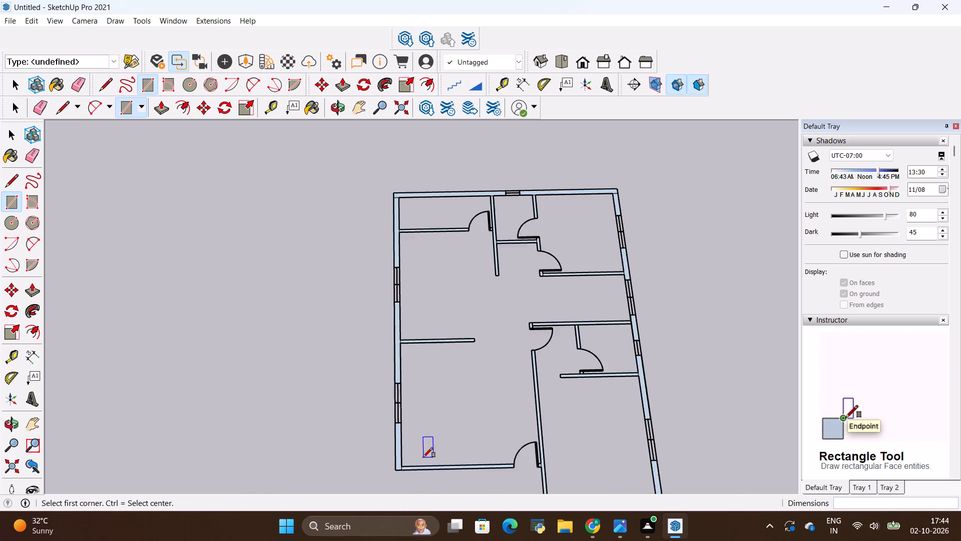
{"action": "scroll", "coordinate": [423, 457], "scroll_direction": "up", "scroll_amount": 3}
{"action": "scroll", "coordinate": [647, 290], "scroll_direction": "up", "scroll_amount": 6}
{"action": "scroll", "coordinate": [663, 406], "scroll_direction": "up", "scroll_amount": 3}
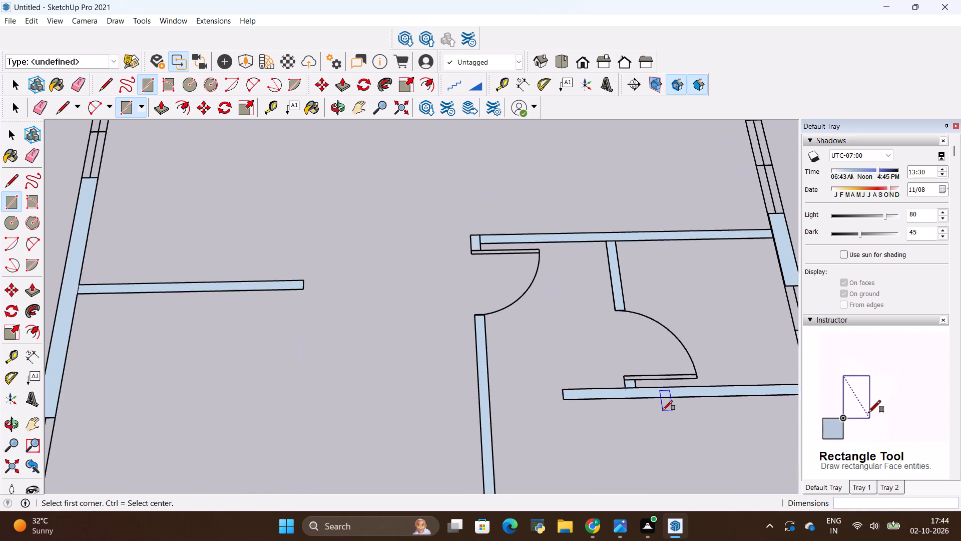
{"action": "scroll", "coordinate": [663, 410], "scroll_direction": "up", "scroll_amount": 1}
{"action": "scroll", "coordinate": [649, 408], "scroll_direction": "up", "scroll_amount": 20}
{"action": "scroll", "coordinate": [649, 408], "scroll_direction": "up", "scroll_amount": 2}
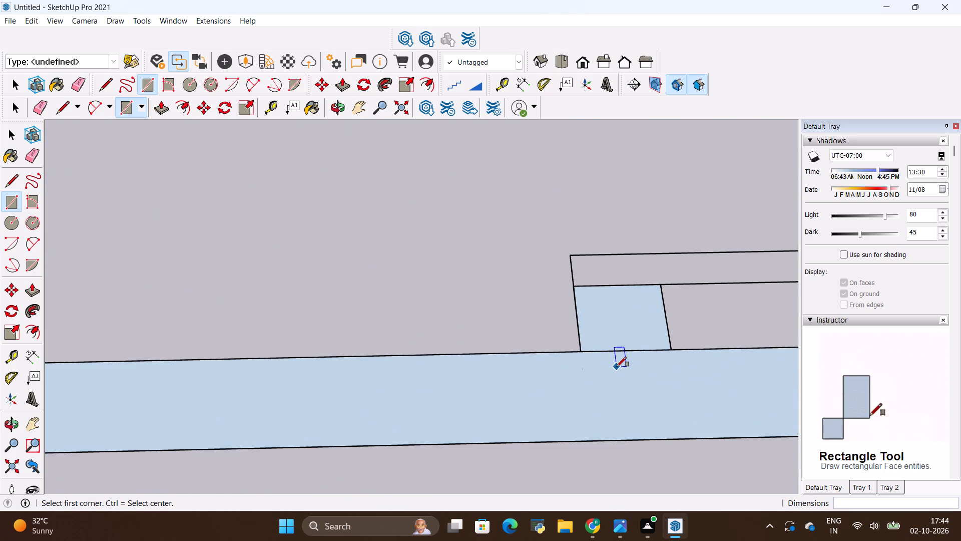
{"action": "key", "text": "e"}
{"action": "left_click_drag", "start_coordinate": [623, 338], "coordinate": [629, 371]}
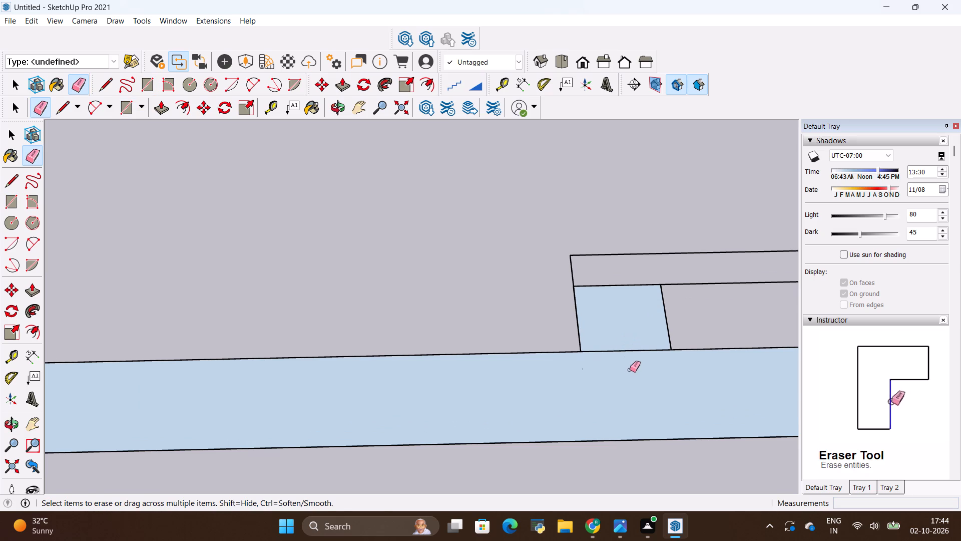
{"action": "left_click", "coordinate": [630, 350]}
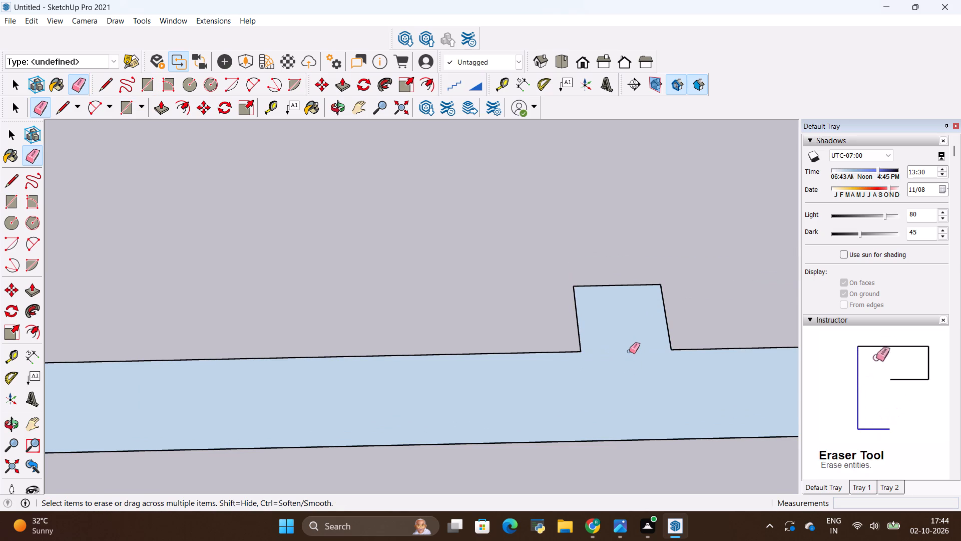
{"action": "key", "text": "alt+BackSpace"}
Push/Pull the back outer wall face, from its corner to the small window opening, up 10'.
{"action": "scroll", "coordinate": [570, 355], "scroll_direction": "down", "scroll_amount": 4}
{"action": "scroll", "coordinate": [426, 282], "scroll_direction": "down", "scroll_amount": 2}
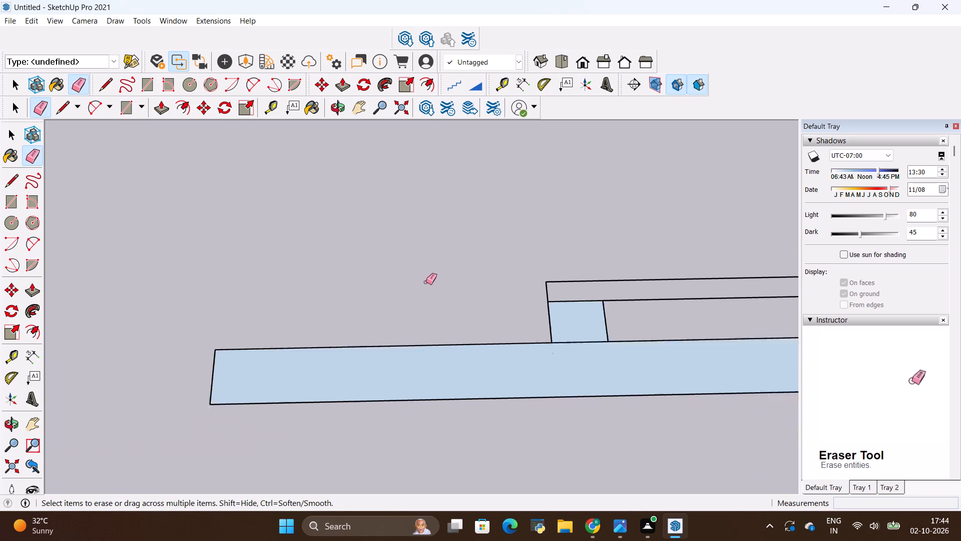
{"action": "scroll", "coordinate": [426, 282], "scroll_direction": "down", "scroll_amount": 11}
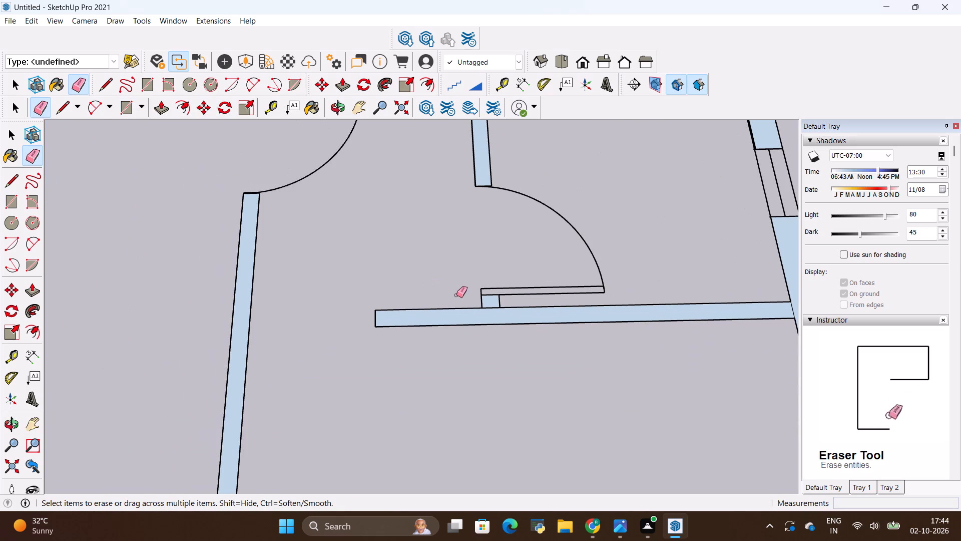
{"action": "scroll", "coordinate": [456, 295], "scroll_direction": "down", "scroll_amount": 2}
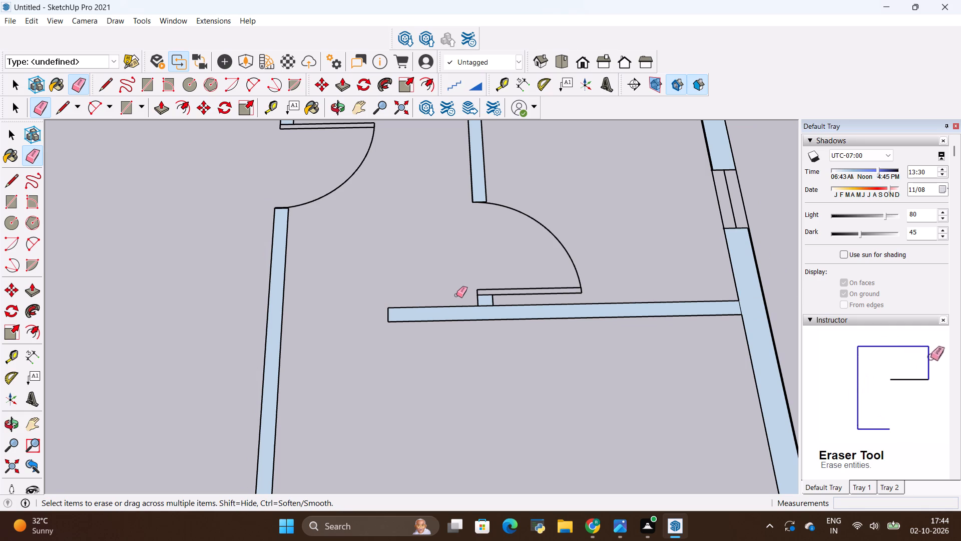
{"action": "scroll", "coordinate": [480, 330], "scroll_direction": "down", "scroll_amount": 4}
{"action": "scroll", "coordinate": [408, 304], "scroll_direction": "down", "scroll_amount": 13}
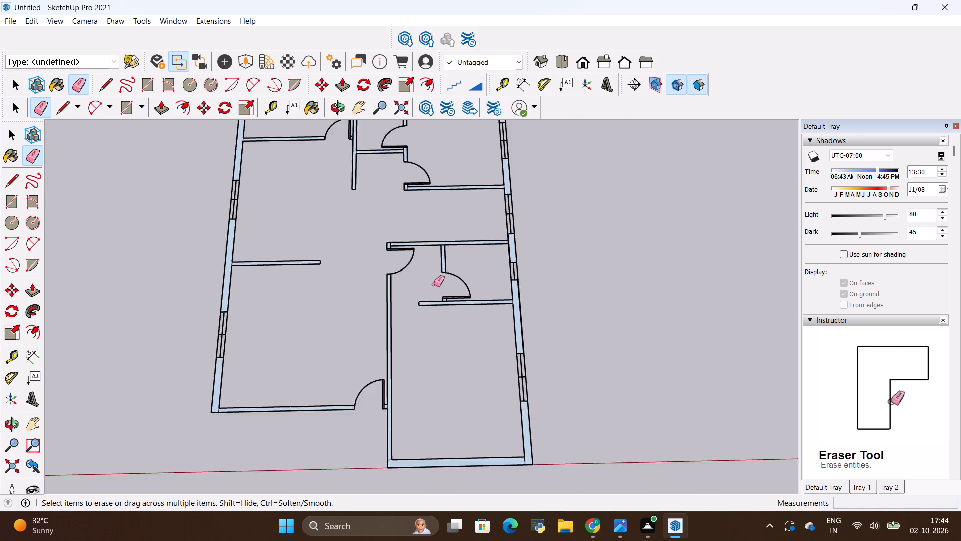
{"action": "scroll", "coordinate": [434, 284], "scroll_direction": "down", "scroll_amount": 4}
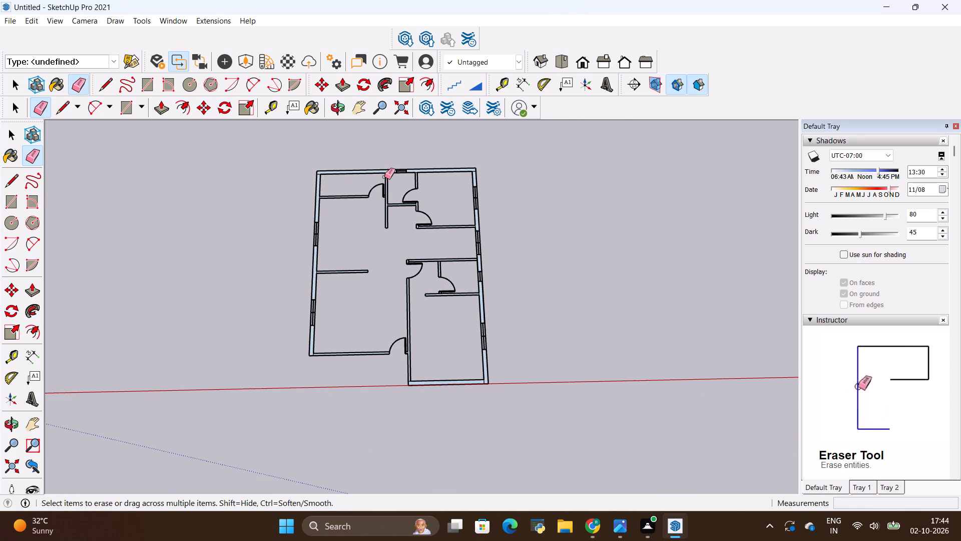
{"action": "key", "text": "p"}
{"action": "scroll", "coordinate": [364, 164], "scroll_direction": "up", "scroll_amount": 17}
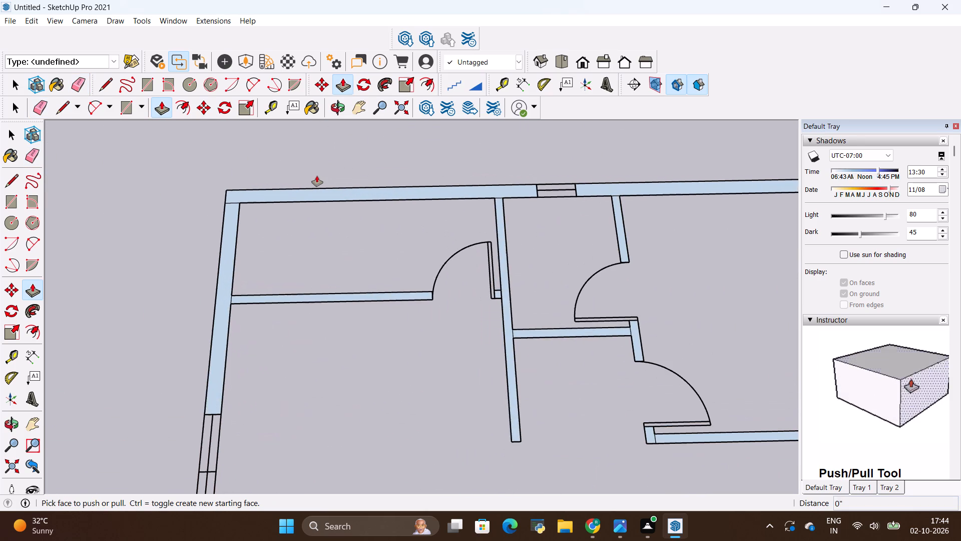
{"action": "scroll", "coordinate": [355, 186], "scroll_direction": "up", "scroll_amount": 2}
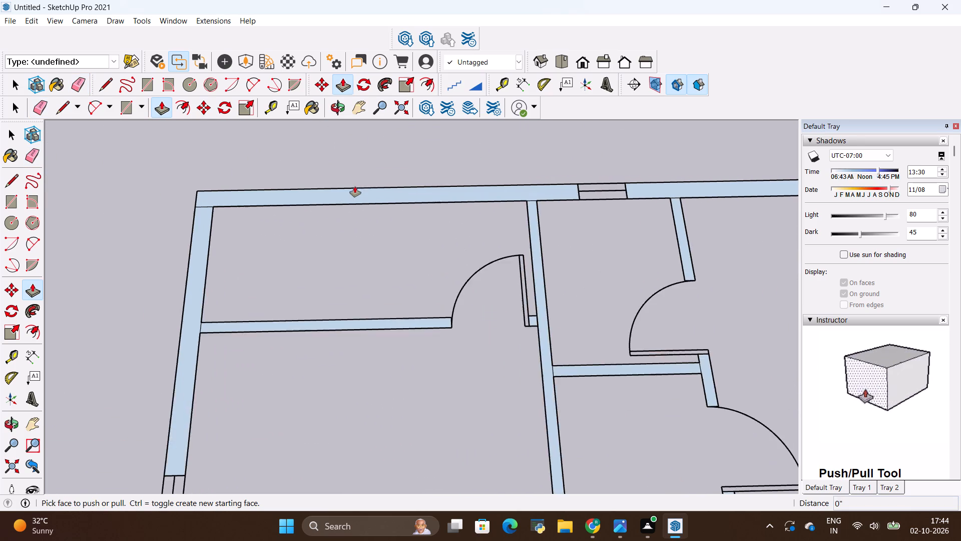
{"action": "scroll", "coordinate": [357, 192], "scroll_direction": "up", "scroll_amount": 3}
{"action": "left_click", "coordinate": [362, 190]}
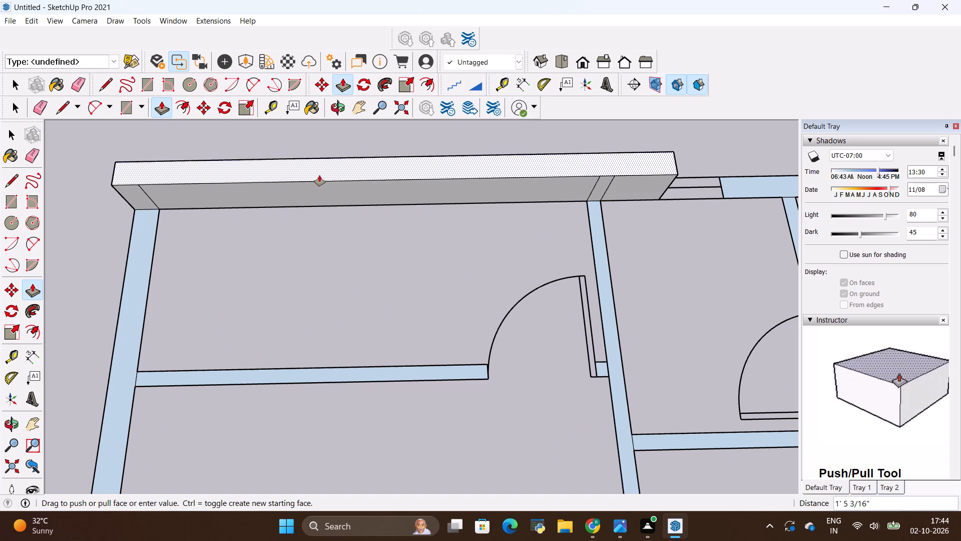
{"action": "key", "text": "BackSpace"}
{"action": "type", "text": "10"}
{"action": "key", "text": "apostrophe"}
{"action": "key", "text": "Return"}
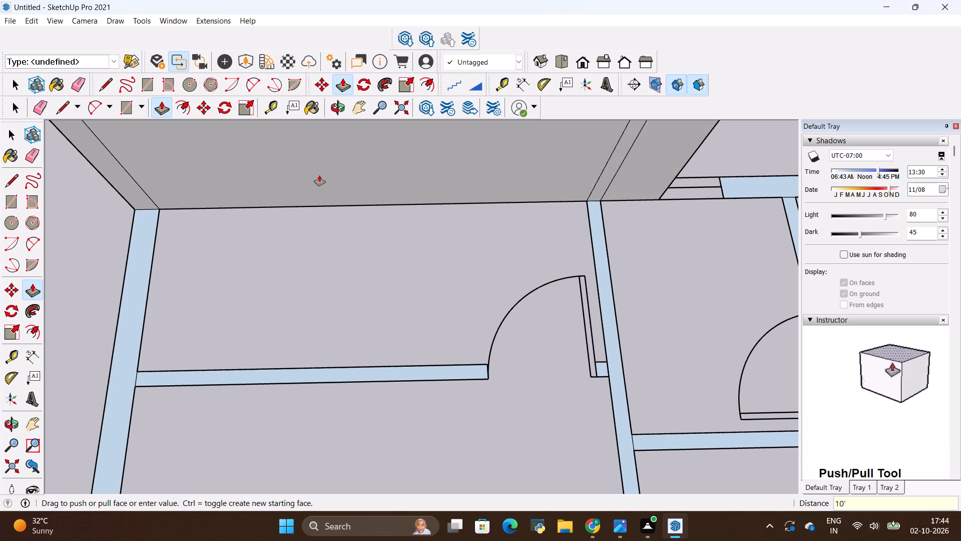
Raise the adjoining outer side wall and the partition running from it to the door swing by the same 10'.
{"action": "double_click", "coordinate": [151, 250]}
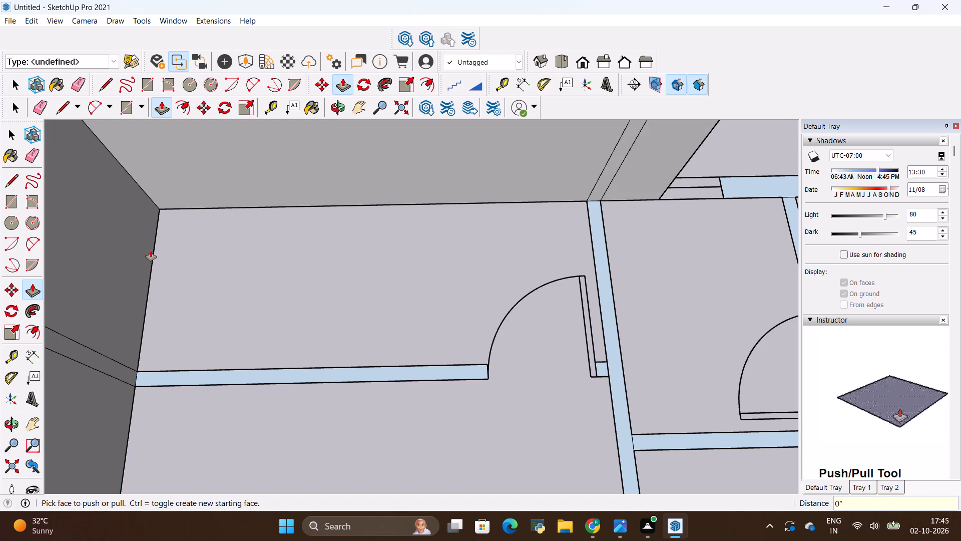
{"action": "scroll", "coordinate": [197, 386], "scroll_direction": "up", "scroll_amount": 3}
{"action": "double_click", "coordinate": [201, 368]}
{"action": "scroll", "coordinate": [157, 351], "scroll_direction": "down", "scroll_amount": 7}
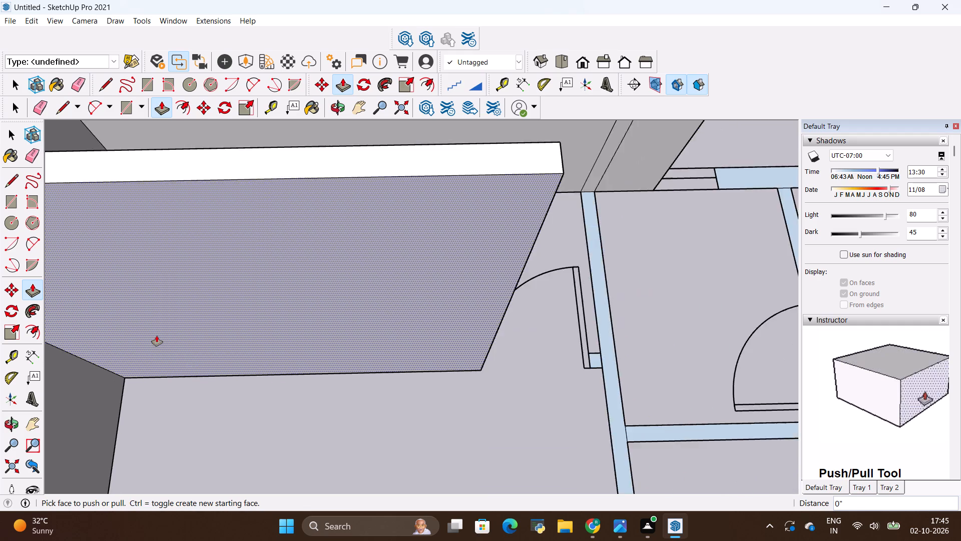
Raise the back outer wall segment on the other side of the small window to 10', level with the first segment.
{"action": "scroll", "coordinate": [157, 336], "scroll_direction": "down", "scroll_amount": 2}
{"action": "scroll", "coordinate": [582, 220], "scroll_direction": "up", "scroll_amount": 2}
{"action": "double_click", "coordinate": [590, 212]}
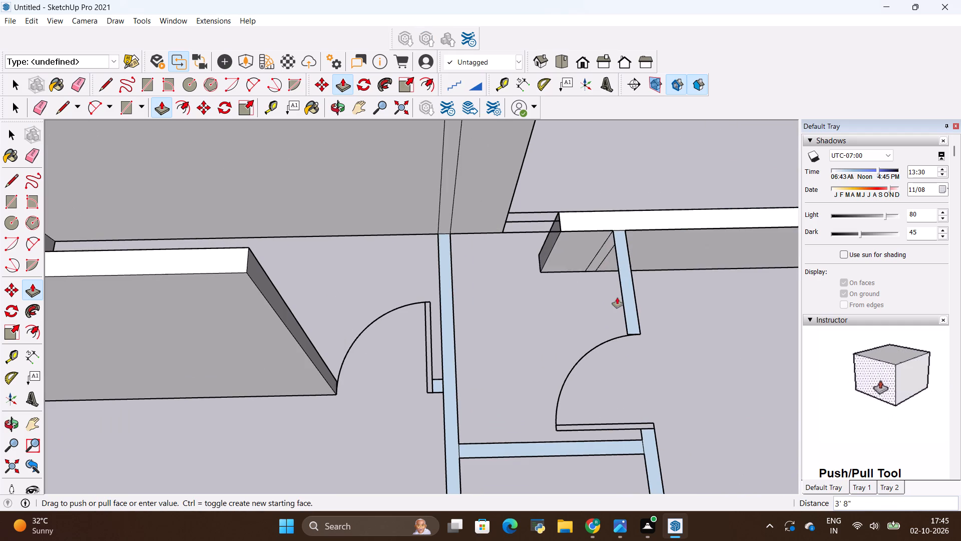
{"action": "scroll", "coordinate": [465, 249], "scroll_direction": "down", "scroll_amount": 7}
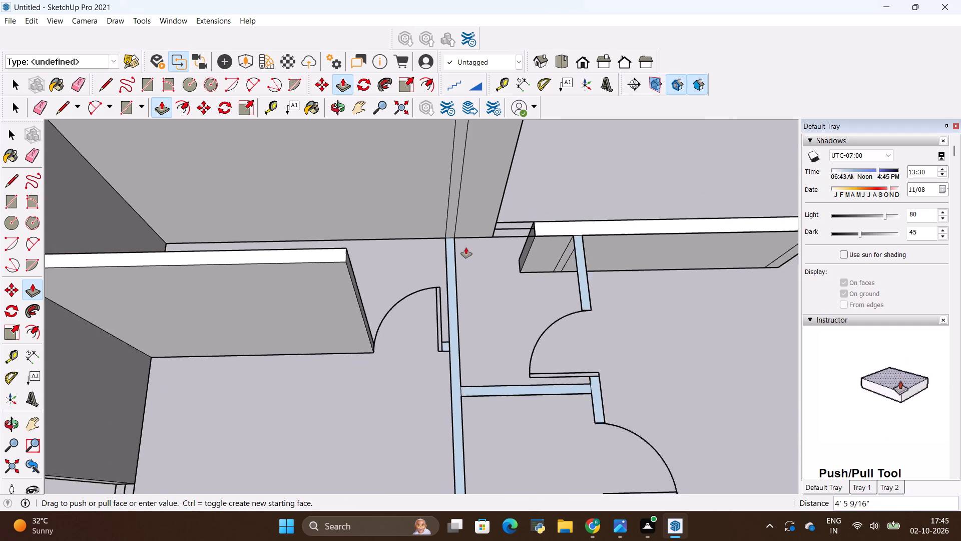
{"action": "scroll", "coordinate": [466, 247], "scroll_direction": "down", "scroll_amount": 7}
{"action": "left_click", "coordinate": [460, 160]}
Raise the short partition beside the small window and the long dividing wall facing it by the same 10'.
{"action": "scroll", "coordinate": [548, 258], "scroll_direction": "up", "scroll_amount": 3}
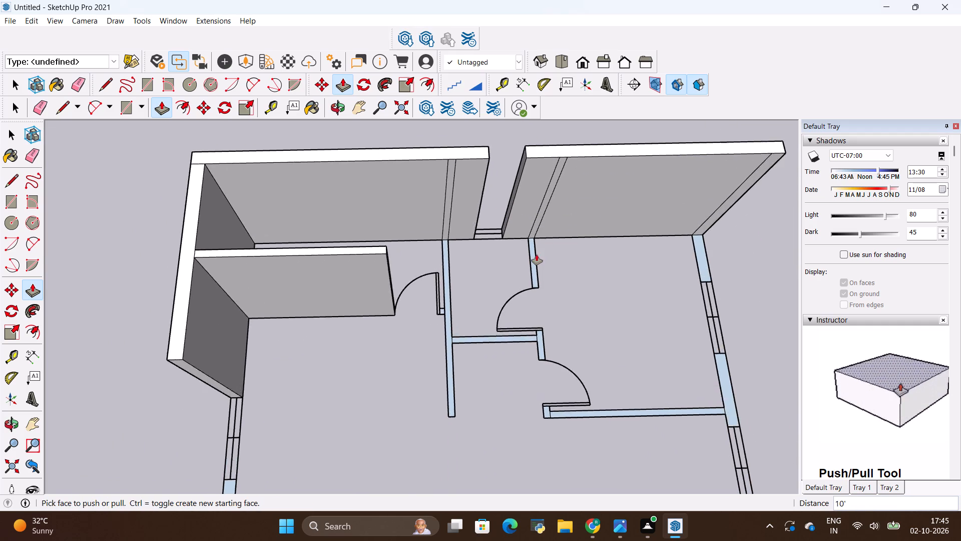
{"action": "scroll", "coordinate": [537, 254], "scroll_direction": "up", "scroll_amount": 6}
{"action": "double_click", "coordinate": [535, 253]}
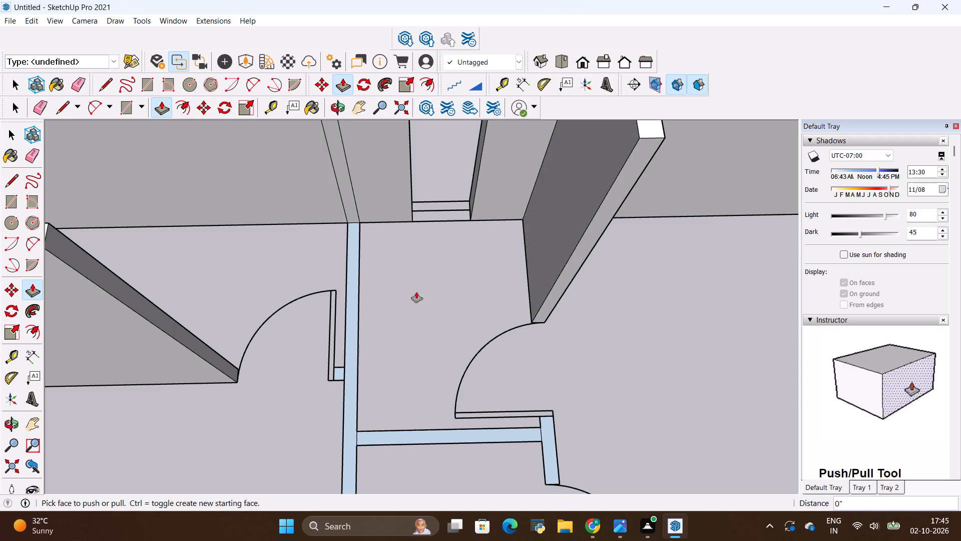
{"action": "scroll", "coordinate": [356, 310], "scroll_direction": "up", "scroll_amount": 4}
{"action": "double_click", "coordinate": [358, 312]}
{"action": "scroll", "coordinate": [363, 293], "scroll_direction": "down", "scroll_amount": 10}
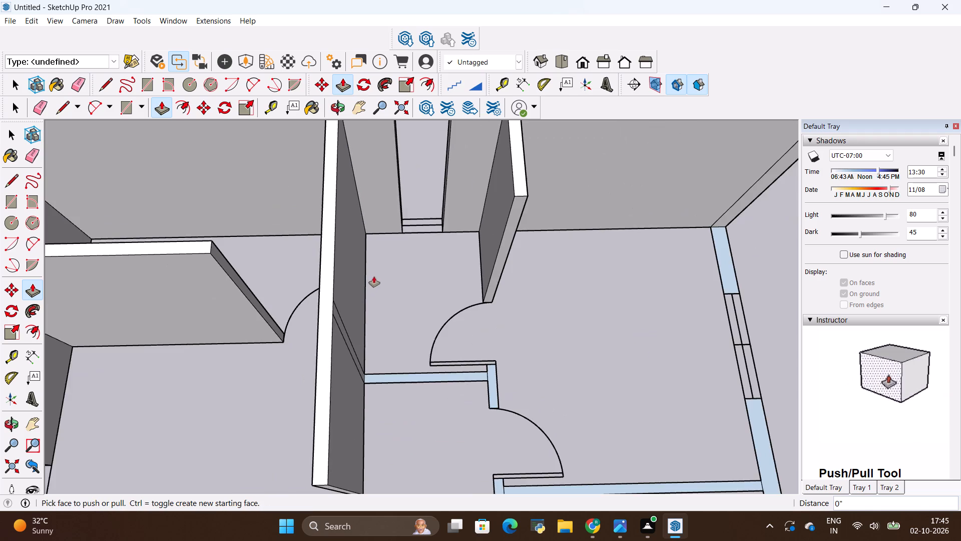
Raise the cross wall between the dividing wall and the door, plus the short partition at its end, by 10'.
{"action": "scroll", "coordinate": [372, 387], "scroll_direction": "up", "scroll_amount": 8}
{"action": "double_click", "coordinate": [377, 371]}
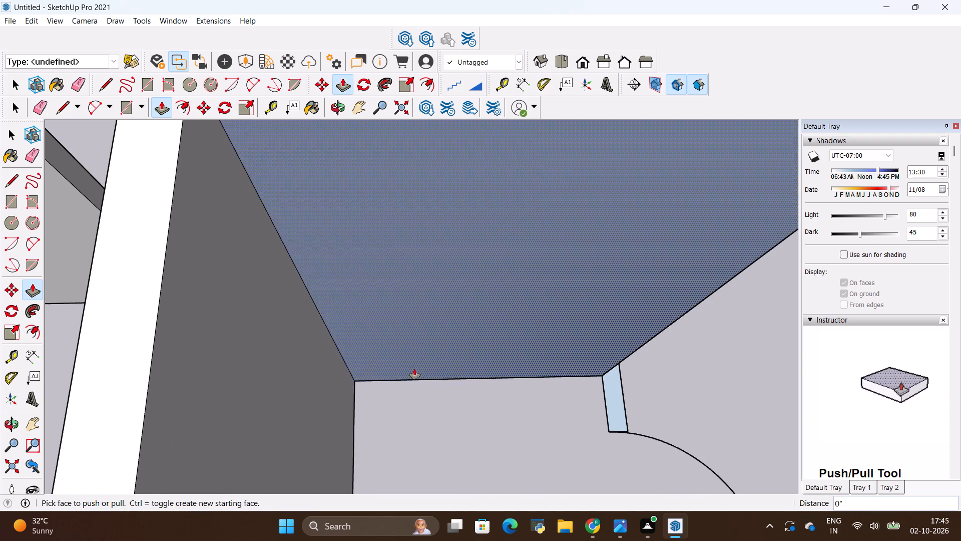
{"action": "double_click", "coordinate": [622, 382]}
{"action": "double_click", "coordinate": [613, 388]}
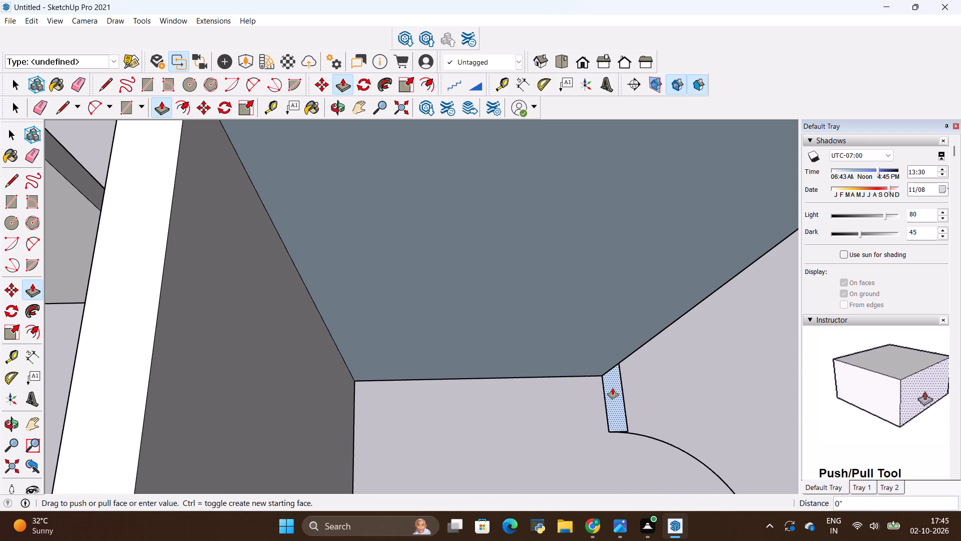
{"action": "scroll", "coordinate": [612, 387], "scroll_direction": "down", "scroll_amount": 11}
Raise the small door stub against the long dividing wall by the same 10'.
{"action": "scroll", "coordinate": [504, 336], "scroll_direction": "up", "scroll_amount": 11}
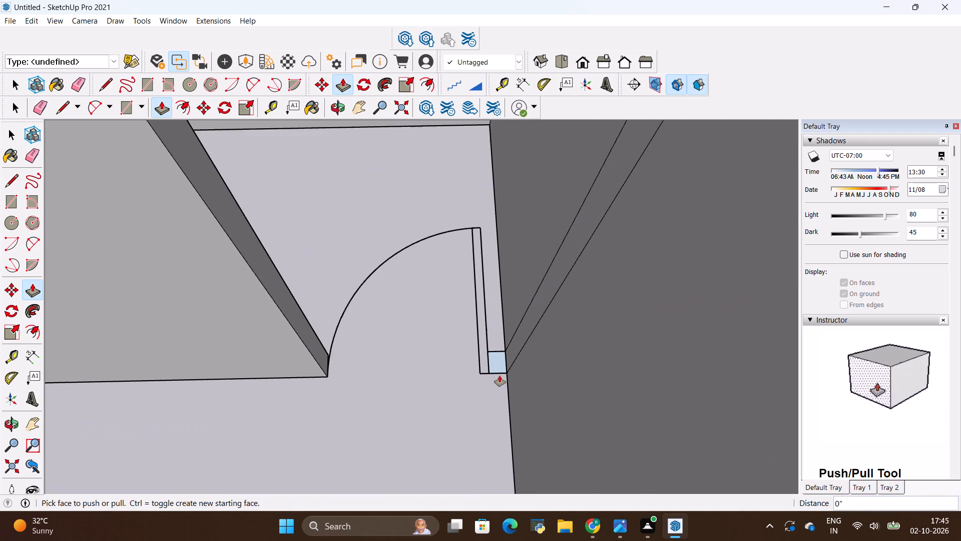
{"action": "scroll", "coordinate": [500, 376], "scroll_direction": "up", "scroll_amount": 2}
{"action": "double_click", "coordinate": [498, 363]}
{"action": "scroll", "coordinate": [434, 346], "scroll_direction": "down", "scroll_amount": 19}
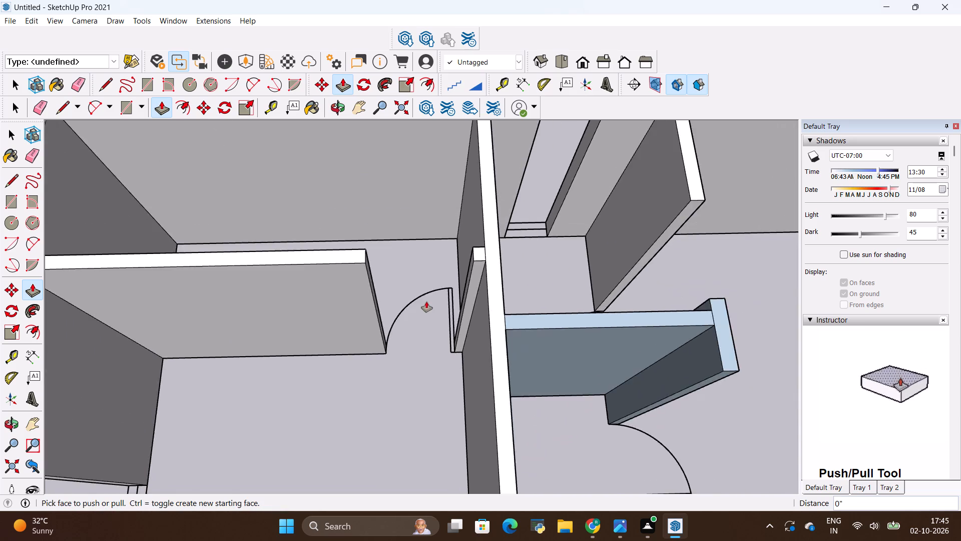
Raise the outer side wall segment between the first two windows and the long partition meeting it by 10'.
{"action": "scroll", "coordinate": [426, 302], "scroll_direction": "down", "scroll_amount": 3}
{"action": "scroll", "coordinate": [504, 329], "scroll_direction": "down", "scroll_amount": 5}
{"action": "scroll", "coordinate": [683, 390], "scroll_direction": "up", "scroll_amount": 6}
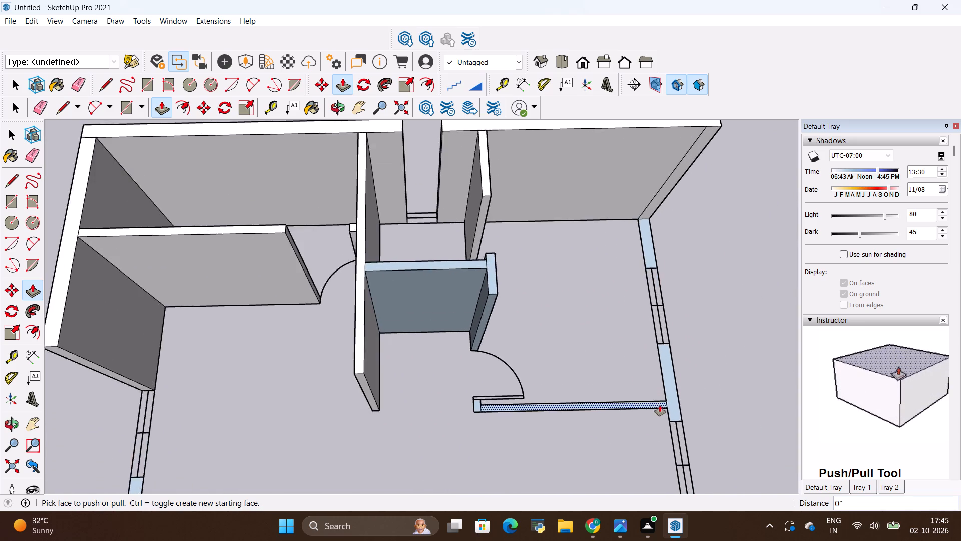
{"action": "scroll", "coordinate": [660, 405], "scroll_direction": "up", "scroll_amount": 7}
{"action": "double_click", "coordinate": [673, 399]}
{"action": "scroll", "coordinate": [655, 414], "scroll_direction": "up", "scroll_amount": 6}
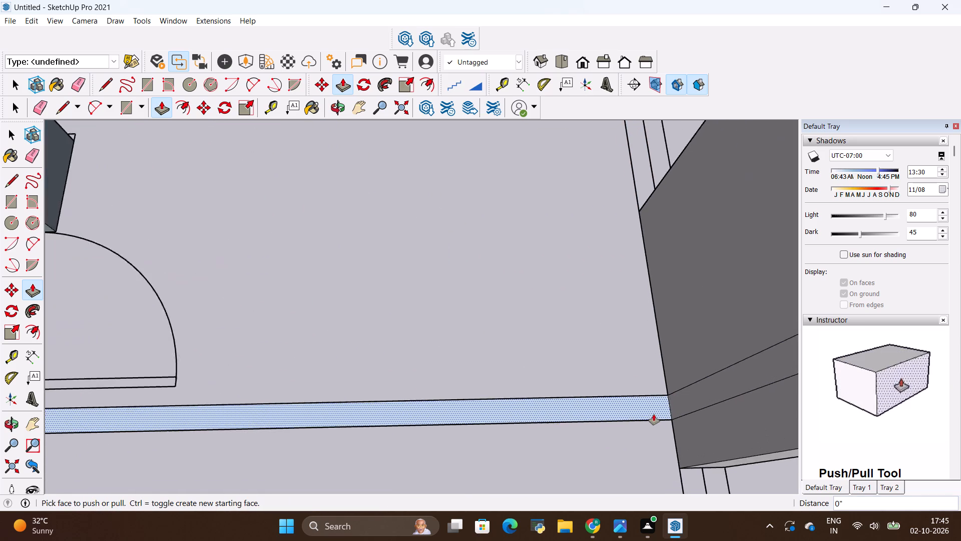
{"action": "scroll", "coordinate": [654, 414], "scroll_direction": "up", "scroll_amount": 1}
{"action": "double_click", "coordinate": [652, 414]}
{"action": "scroll", "coordinate": [623, 415], "scroll_direction": "down", "scroll_amount": 14}
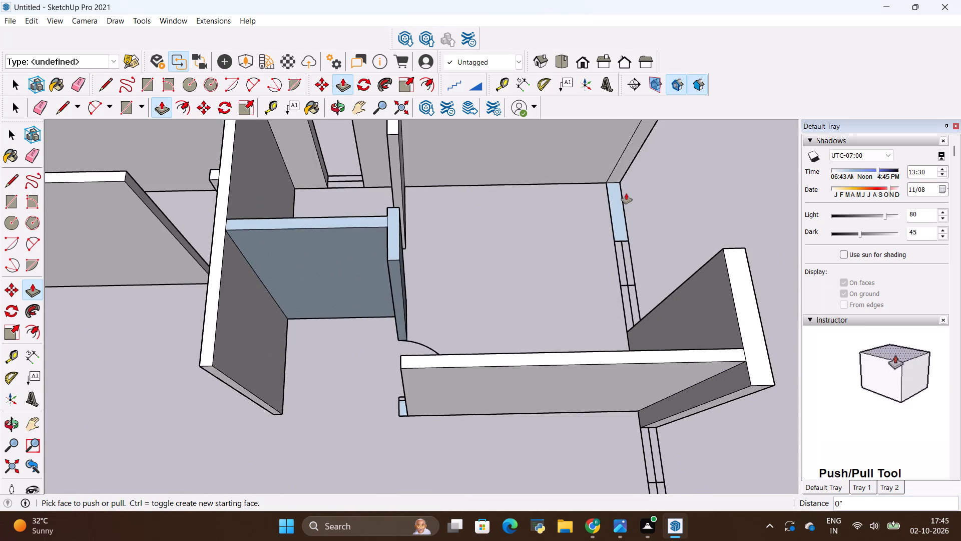
Raise the outer side wall segment between the back corner and the first window by the same 10'.
{"action": "scroll", "coordinate": [626, 191], "scroll_direction": "up", "scroll_amount": 6}
{"action": "double_click", "coordinate": [614, 206]}
{"action": "scroll", "coordinate": [614, 208], "scroll_direction": "down", "scroll_amount": 8}
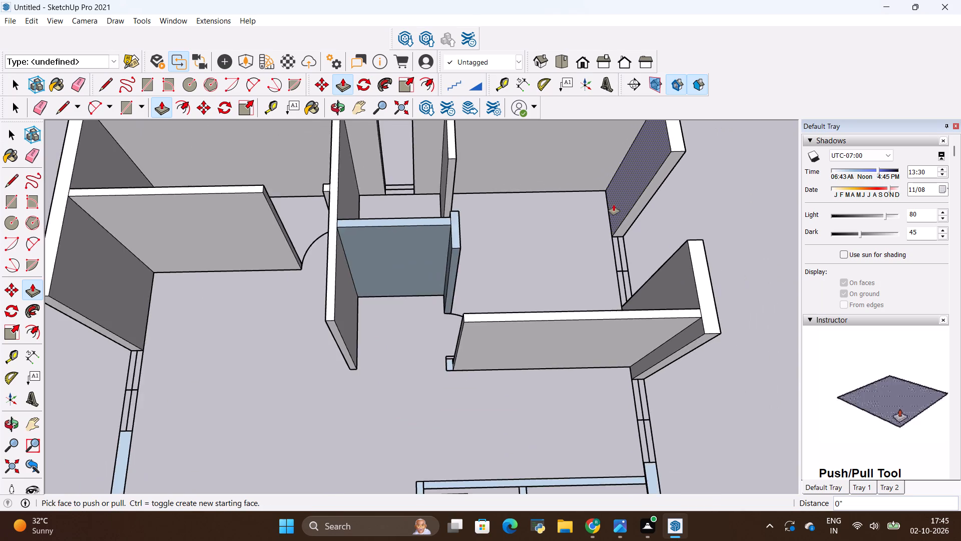
Raise the outer side wall segment between the second and third windows and the cross wall meeting it by 10'.
{"action": "scroll", "coordinate": [614, 204], "scroll_direction": "down", "scroll_amount": 10}
{"action": "scroll", "coordinate": [609, 292], "scroll_direction": "up", "scroll_amount": 3}
{"action": "scroll", "coordinate": [642, 334], "scroll_direction": "up", "scroll_amount": 9}
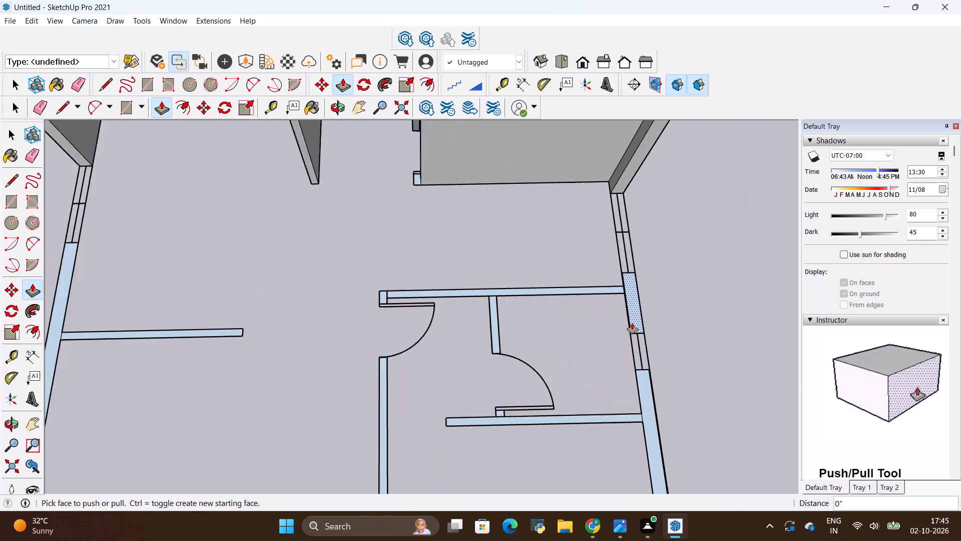
{"action": "scroll", "coordinate": [632, 323], "scroll_direction": "up", "scroll_amount": 1}
{"action": "double_click", "coordinate": [632, 308]}
{"action": "scroll", "coordinate": [607, 288], "scroll_direction": "up", "scroll_amount": 8}
{"action": "double_click", "coordinate": [608, 285]}
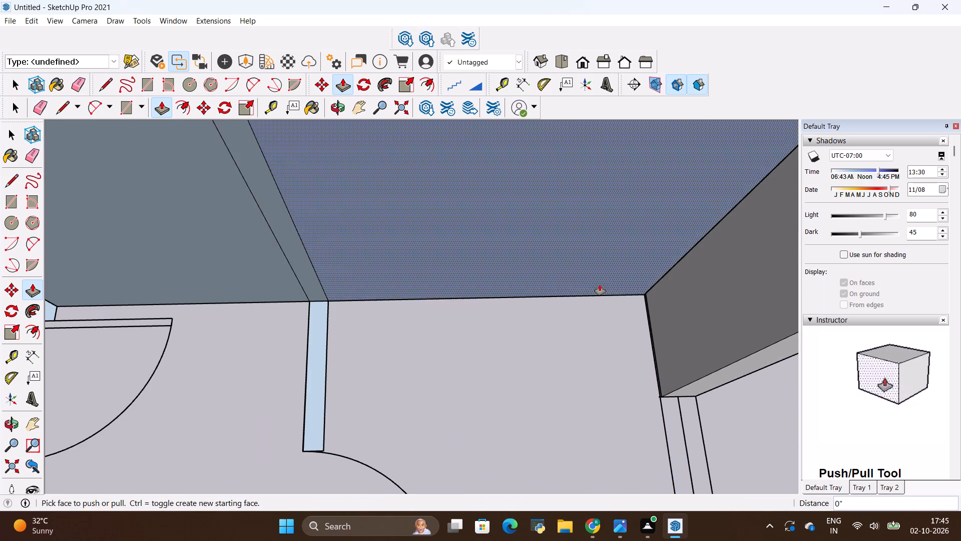
Raise the short partition beside the inner door up to the top of the adjoining cross wall.
{"action": "double_click", "coordinate": [319, 348]}
{"action": "scroll", "coordinate": [361, 278], "scroll_direction": "down", "scroll_amount": 5}
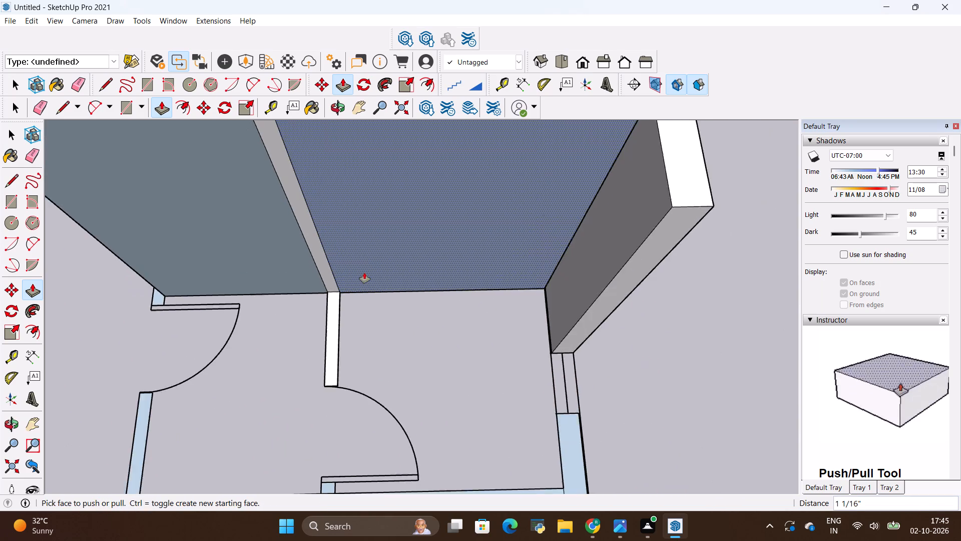
{"action": "scroll", "coordinate": [364, 273], "scroll_direction": "down", "scroll_amount": 4}
{"action": "scroll", "coordinate": [331, 300], "scroll_direction": "up", "scroll_amount": 2}
{"action": "left_click", "coordinate": [341, 305]}
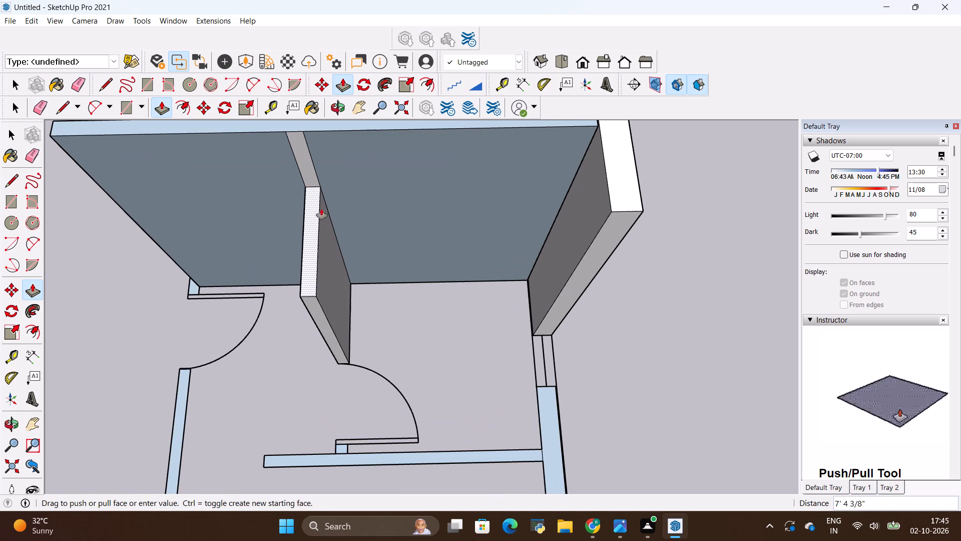
{"action": "left_click", "coordinate": [368, 125]}
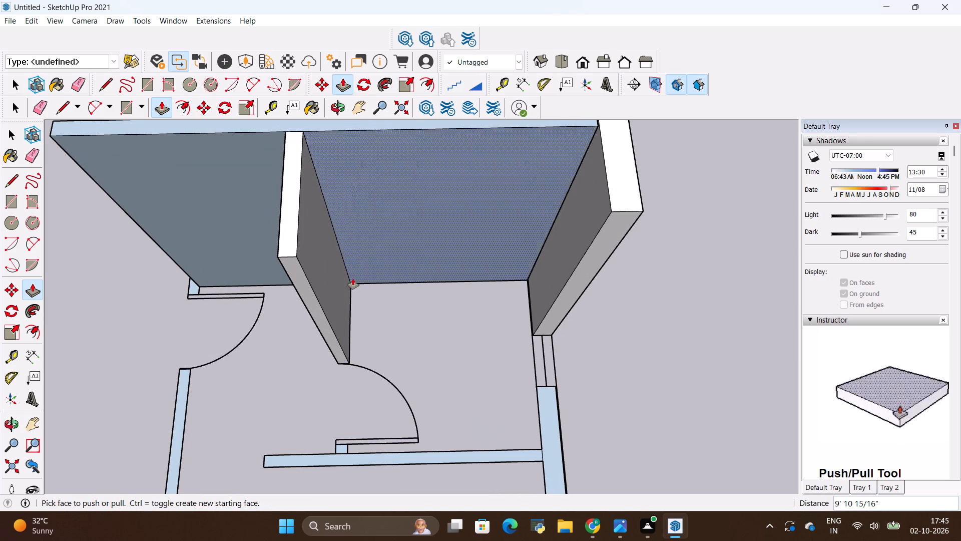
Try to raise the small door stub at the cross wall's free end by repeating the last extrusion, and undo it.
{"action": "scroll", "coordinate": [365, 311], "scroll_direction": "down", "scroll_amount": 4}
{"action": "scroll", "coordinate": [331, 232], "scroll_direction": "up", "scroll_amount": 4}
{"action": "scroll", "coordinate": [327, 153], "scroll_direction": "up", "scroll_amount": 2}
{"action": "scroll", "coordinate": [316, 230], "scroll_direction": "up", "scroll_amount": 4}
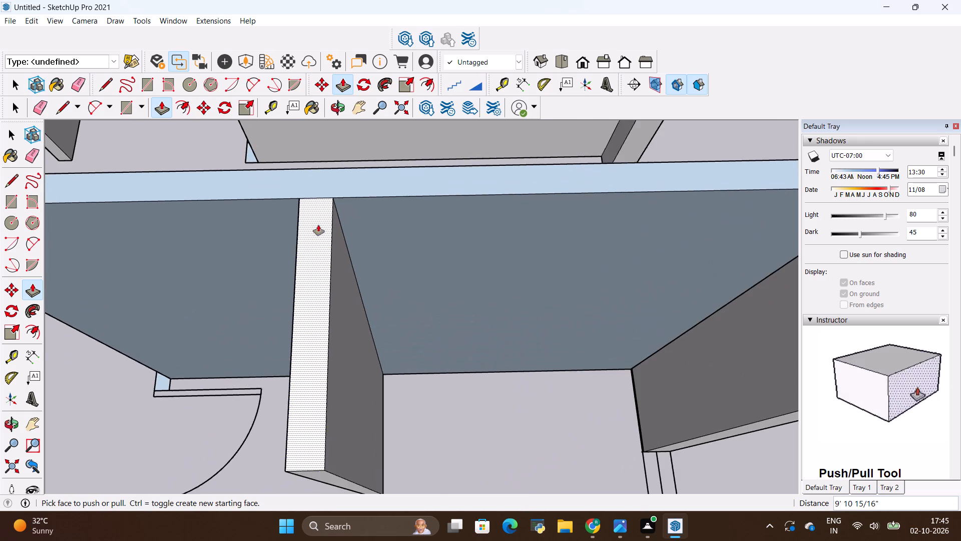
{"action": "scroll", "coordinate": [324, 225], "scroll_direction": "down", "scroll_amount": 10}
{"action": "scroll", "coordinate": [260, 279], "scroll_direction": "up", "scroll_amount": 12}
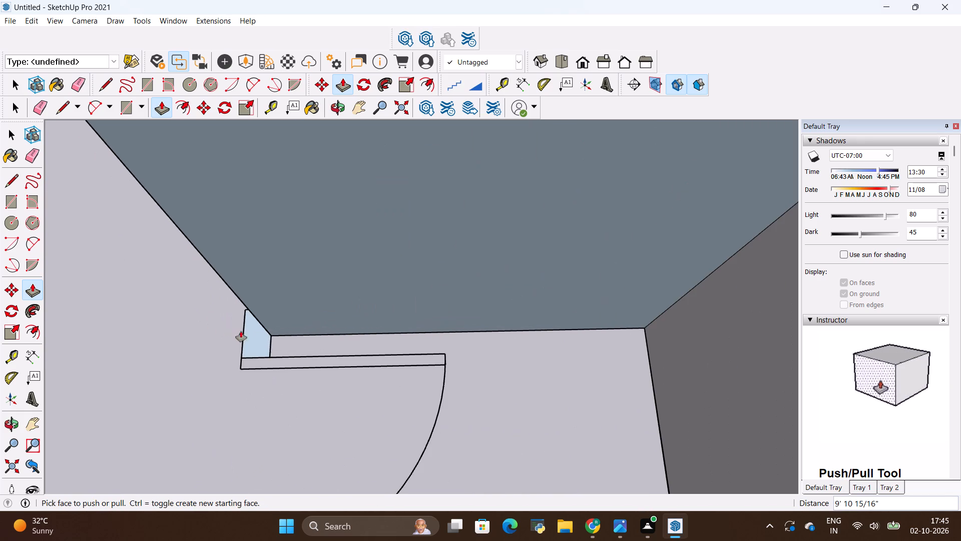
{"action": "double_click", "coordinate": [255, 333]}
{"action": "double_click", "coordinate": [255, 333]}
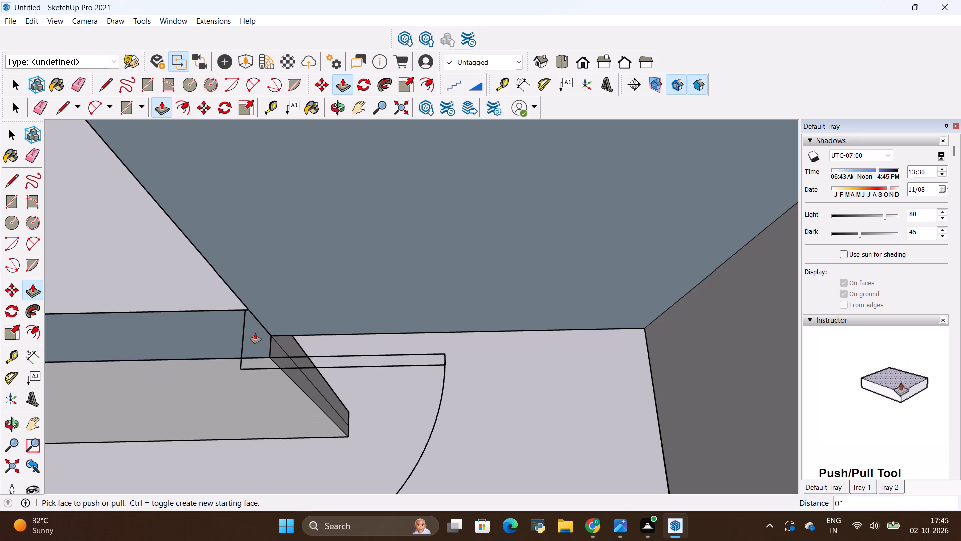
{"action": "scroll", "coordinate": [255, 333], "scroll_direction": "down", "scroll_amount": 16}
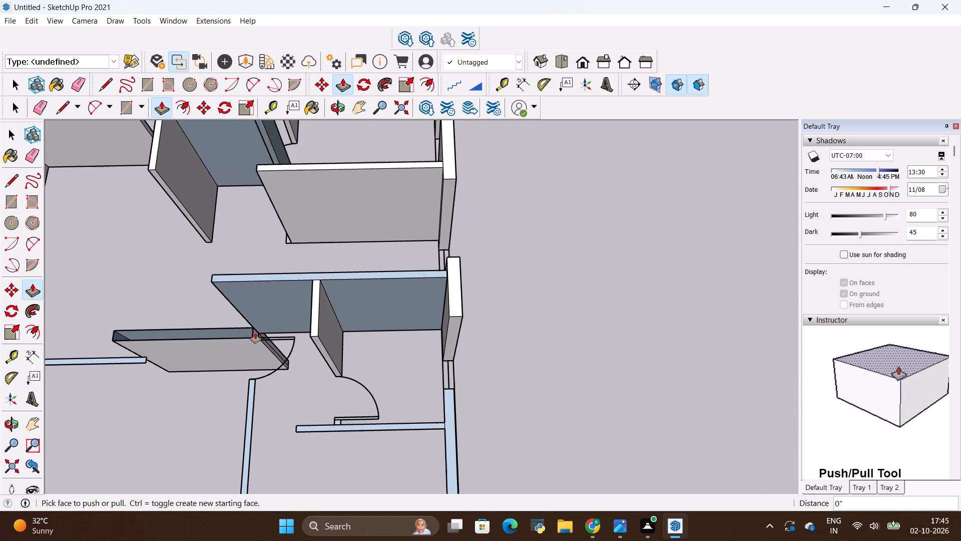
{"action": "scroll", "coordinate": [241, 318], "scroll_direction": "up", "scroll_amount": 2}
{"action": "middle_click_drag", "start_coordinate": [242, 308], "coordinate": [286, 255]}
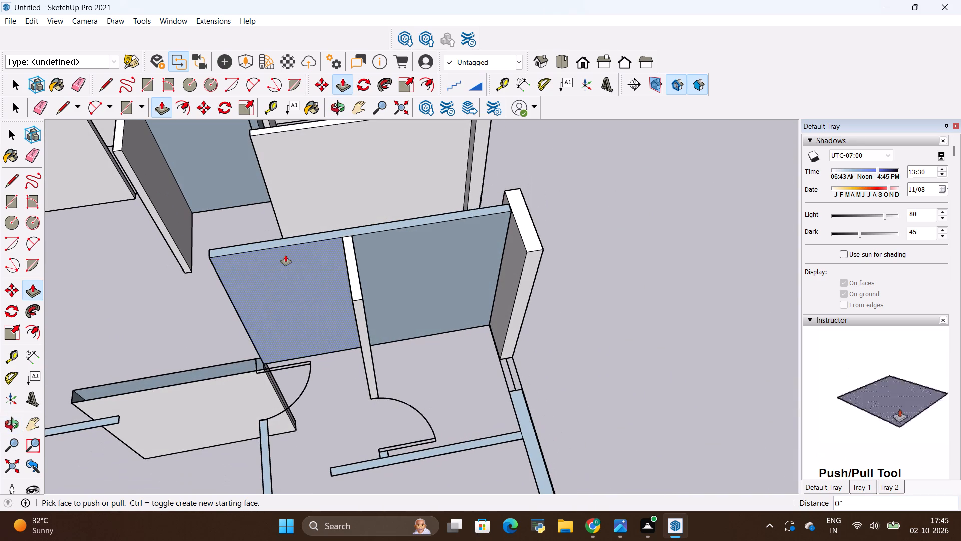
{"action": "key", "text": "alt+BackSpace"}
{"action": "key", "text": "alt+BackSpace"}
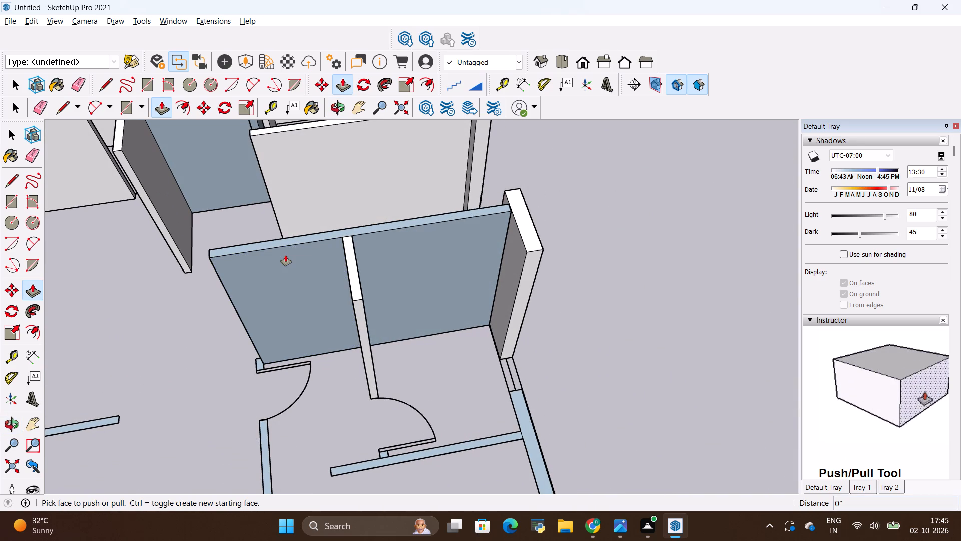
Raise the small door stub at the cross wall's free end by 10', flush with the wall top.
{"action": "scroll", "coordinate": [211, 451], "scroll_direction": "up", "scroll_amount": 2}
{"action": "scroll", "coordinate": [255, 351], "scroll_direction": "up", "scroll_amount": 4}
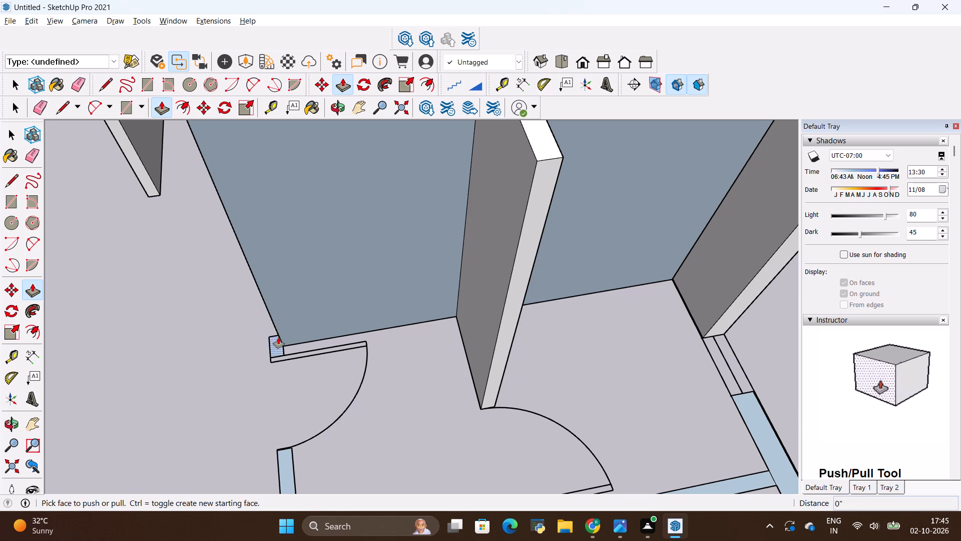
{"action": "left_click", "coordinate": [278, 339]}
{"action": "scroll", "coordinate": [232, 305], "scroll_direction": "down", "scroll_amount": 5}
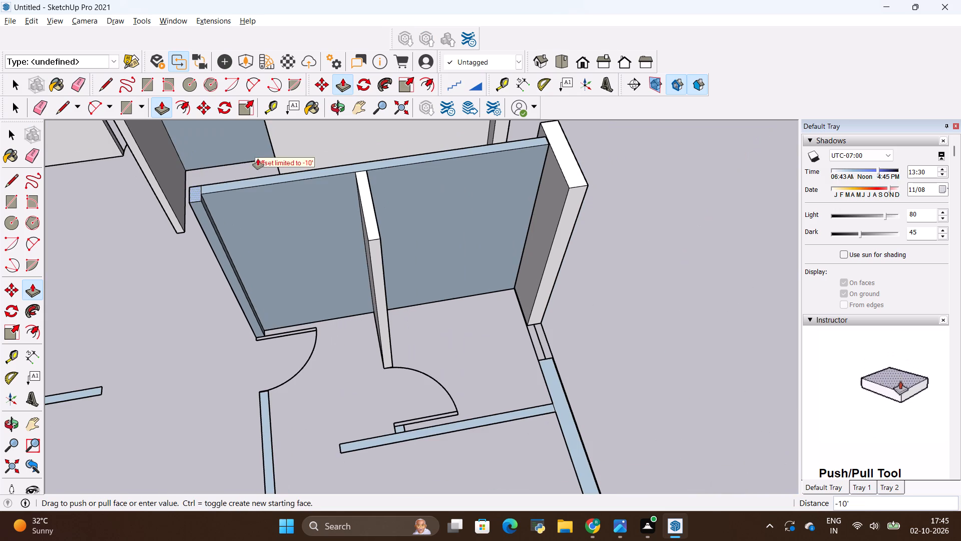
{"action": "left_click", "coordinate": [256, 172]}
Raise the long inner wall that starts across the door opening from that stub by the same 10'.
{"action": "scroll", "coordinate": [264, 188], "scroll_direction": "down", "scroll_amount": 5}
{"action": "scroll", "coordinate": [236, 373], "scroll_direction": "up", "scroll_amount": 3}
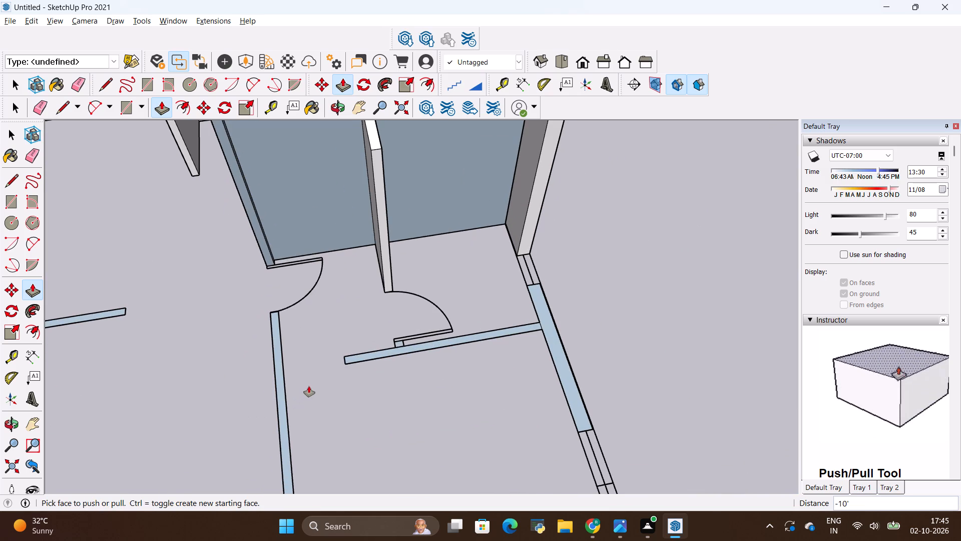
{"action": "double_click", "coordinate": [284, 391]}
Raise the partition beyond the second inner door and the outer side wall segment between the third and fourth windows by 10'.
{"action": "scroll", "coordinate": [392, 356], "scroll_direction": "up", "scroll_amount": 5}
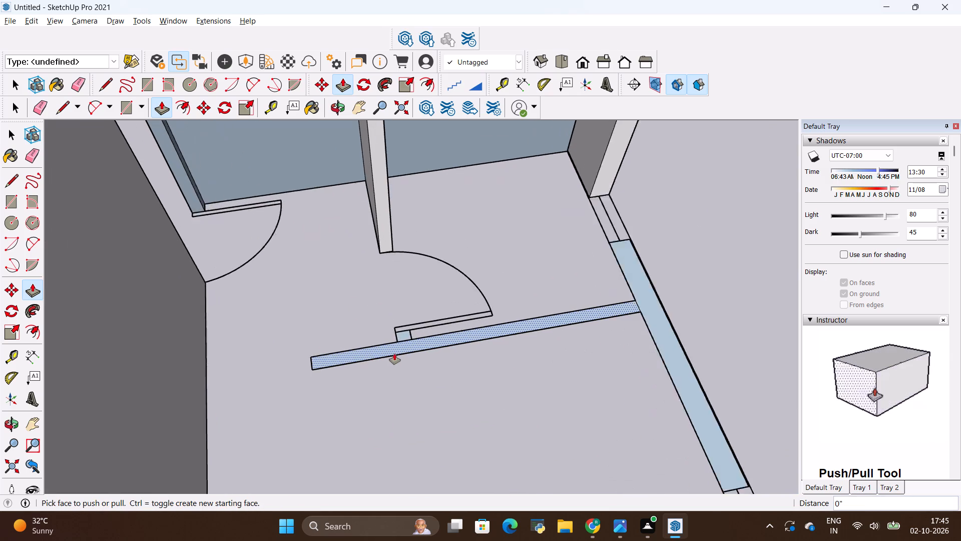
{"action": "scroll", "coordinate": [394, 354], "scroll_direction": "up", "scroll_amount": 2}
{"action": "double_click", "coordinate": [399, 346]}
{"action": "scroll", "coordinate": [534, 355], "scroll_direction": "down", "scroll_amount": 5}
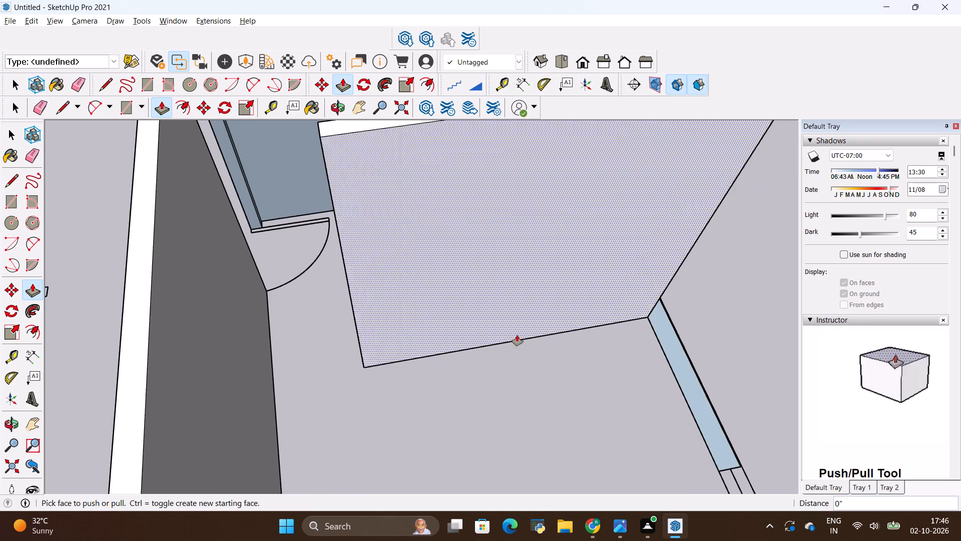
{"action": "scroll", "coordinate": [517, 335], "scroll_direction": "down", "scroll_amount": 3}
{"action": "scroll", "coordinate": [641, 336], "scroll_direction": "up", "scroll_amount": 5}
{"action": "double_click", "coordinate": [621, 346]}
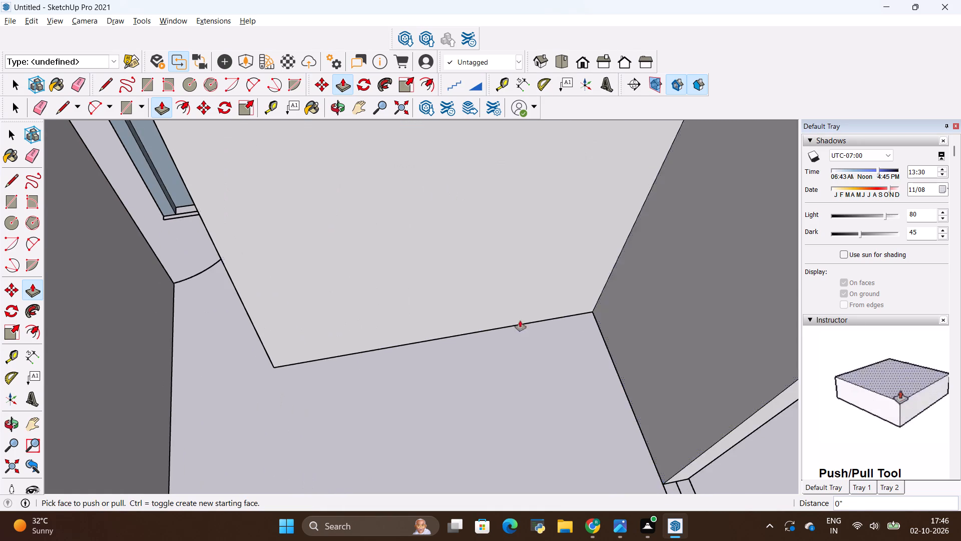
Raise the small door stub against that partition by the same 10'.
{"action": "scroll", "coordinate": [356, 257], "scroll_direction": "down", "scroll_amount": 10}
{"action": "middle_click_drag", "start_coordinate": [401, 230], "coordinate": [626, 197]}
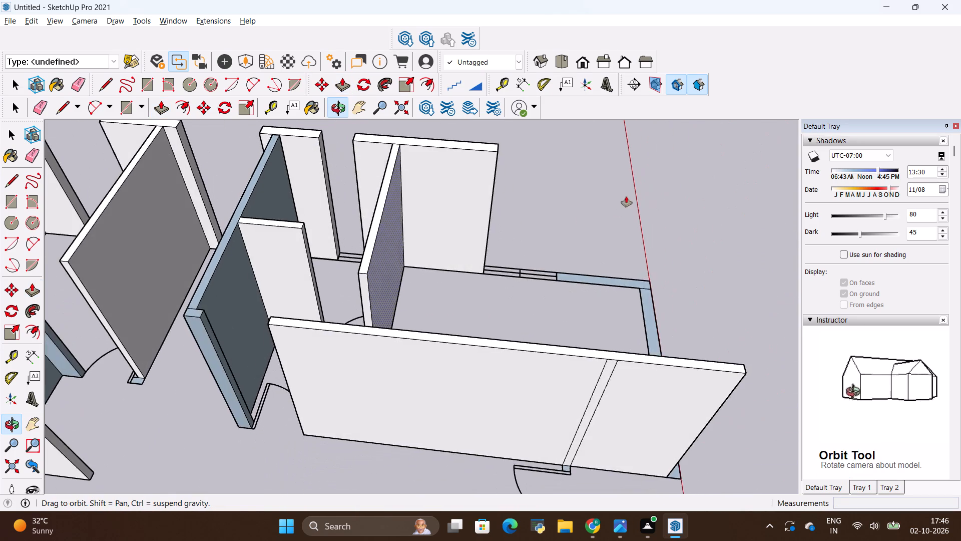
{"action": "middle_click_drag", "start_coordinate": [209, 318], "coordinate": [399, 348]}
{"action": "scroll", "coordinate": [399, 354], "scroll_direction": "up", "scroll_amount": 12}
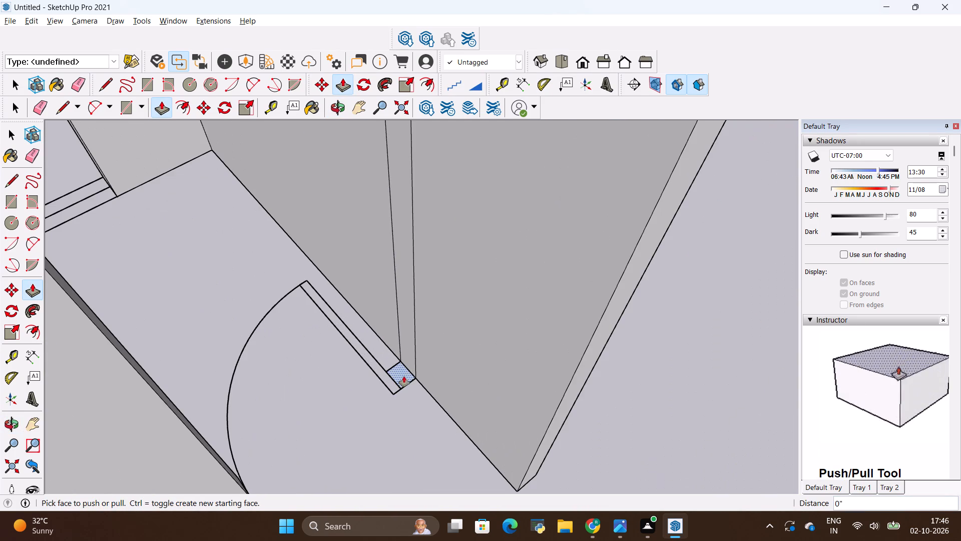
{"action": "double_click", "coordinate": [406, 369]}
Raise the outer side wall segment between the fourth window and the front corner, plus the adjoining front end wall, by 10'.
{"action": "scroll", "coordinate": [331, 371], "scroll_direction": "down", "scroll_amount": 16}
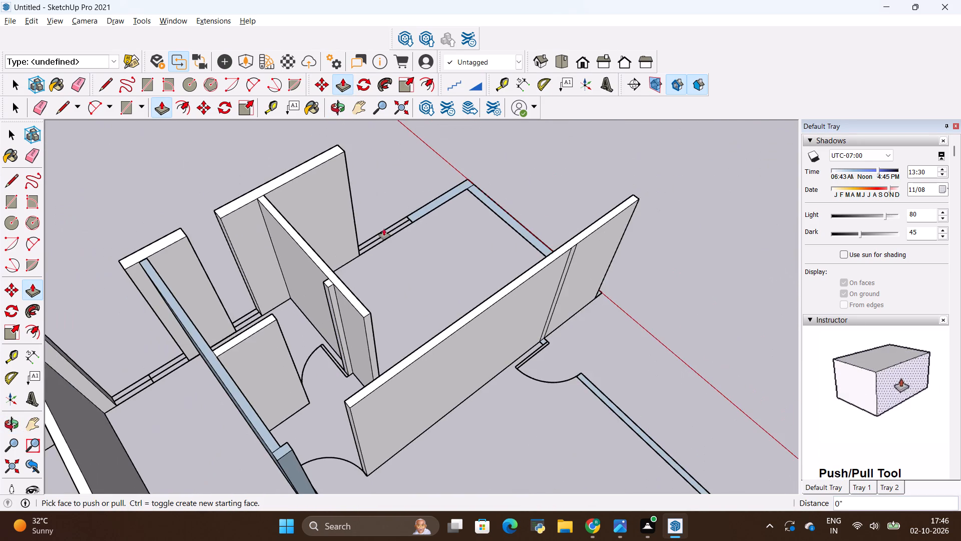
{"action": "scroll", "coordinate": [411, 210], "scroll_direction": "up", "scroll_amount": 8}
{"action": "scroll", "coordinate": [472, 172], "scroll_direction": "up", "scroll_amount": 2}
{"action": "double_click", "coordinate": [472, 172]}
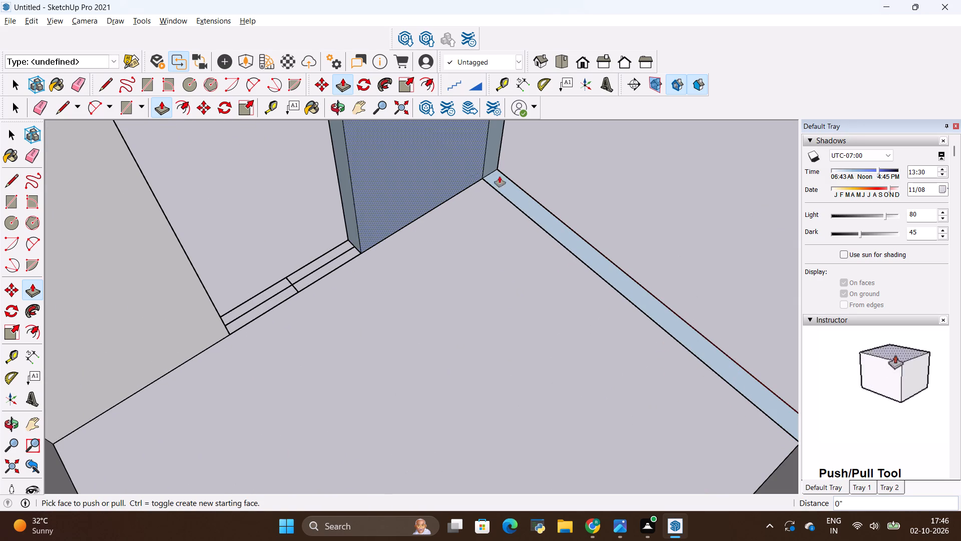
{"action": "double_click", "coordinate": [507, 184]}
Raise the front wall beyond the entrance door and the small door stub against the long inner wall by 10'.
{"action": "scroll", "coordinate": [192, 227], "scroll_direction": "down", "scroll_amount": 14}
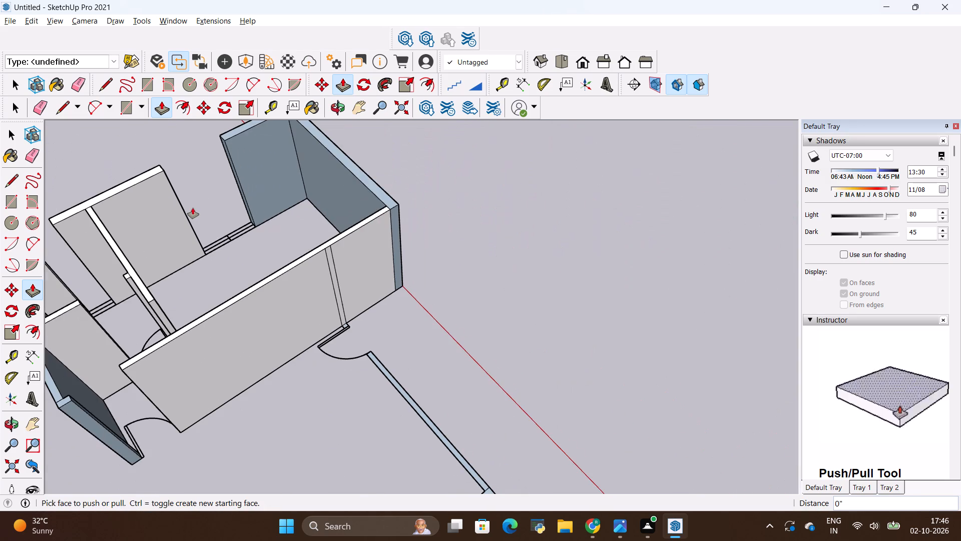
{"action": "scroll", "coordinate": [385, 436], "scroll_direction": "up", "scroll_amount": 11}
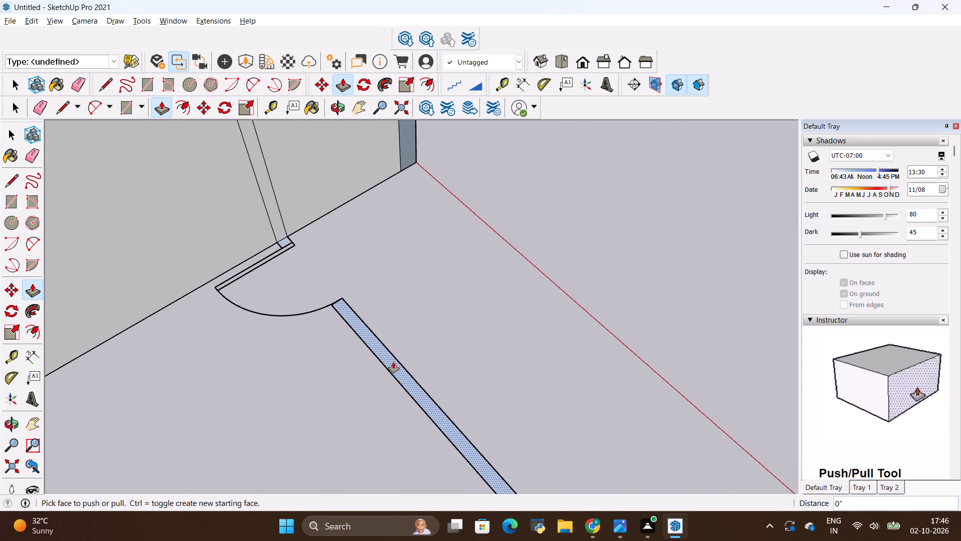
{"action": "double_click", "coordinate": [393, 361]}
{"action": "scroll", "coordinate": [280, 233], "scroll_direction": "up", "scroll_amount": 7}
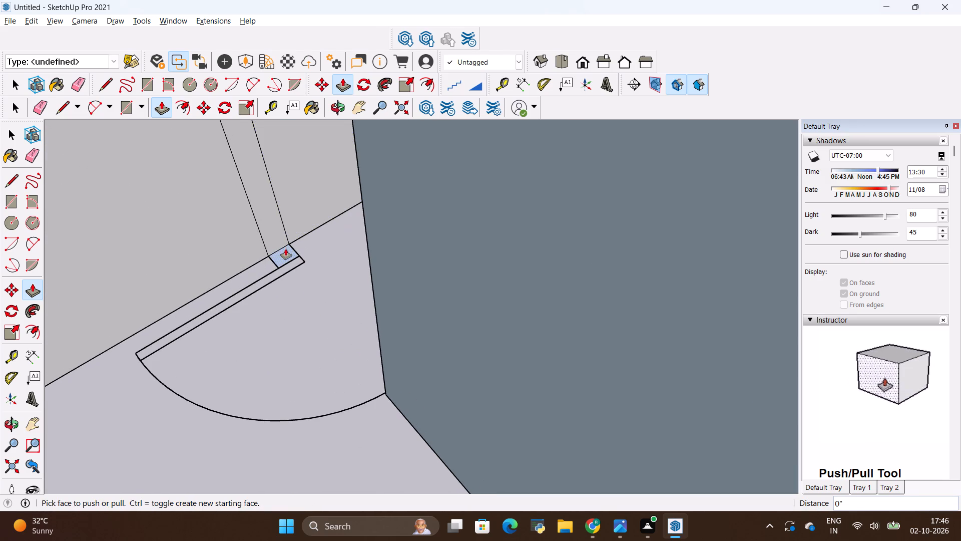
{"action": "double_click", "coordinate": [286, 249]}
Raise the opposite outer side wall segment between the front corner and its first window by 10'.
{"action": "scroll", "coordinate": [291, 342], "scroll_direction": "down", "scroll_amount": 13}
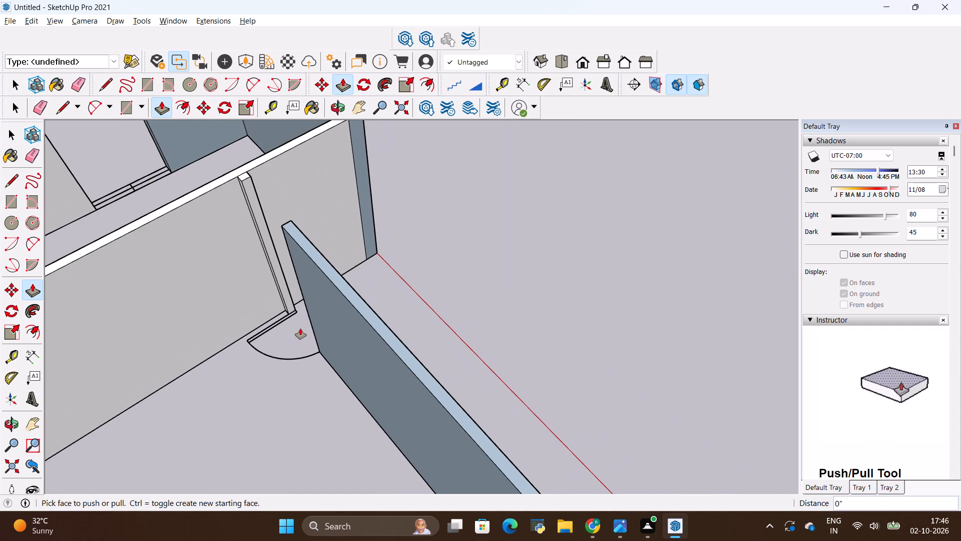
{"action": "scroll", "coordinate": [300, 305], "scroll_direction": "down", "scroll_amount": 9}
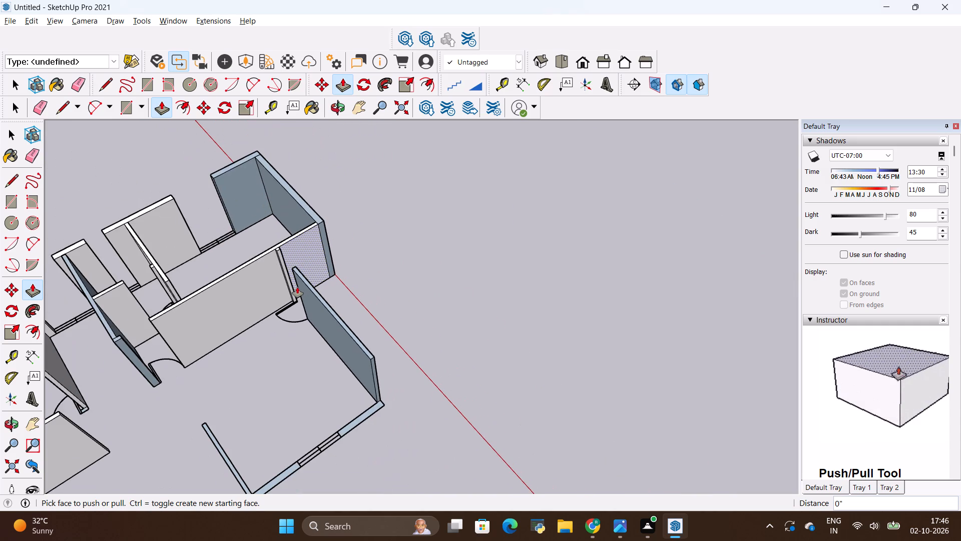
{"action": "scroll", "coordinate": [297, 284], "scroll_direction": "down", "scroll_amount": 3}
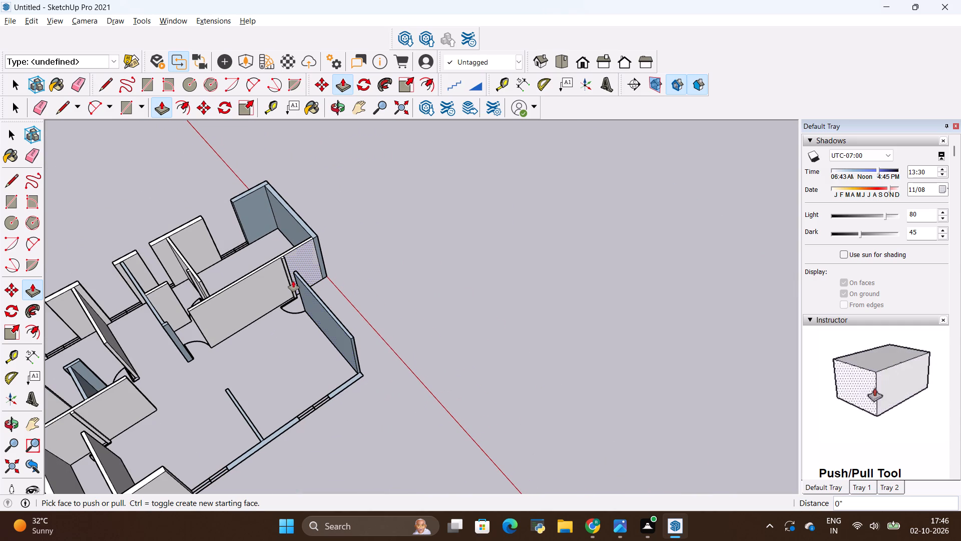
{"action": "scroll", "coordinate": [294, 266], "scroll_direction": "down", "scroll_amount": 3}
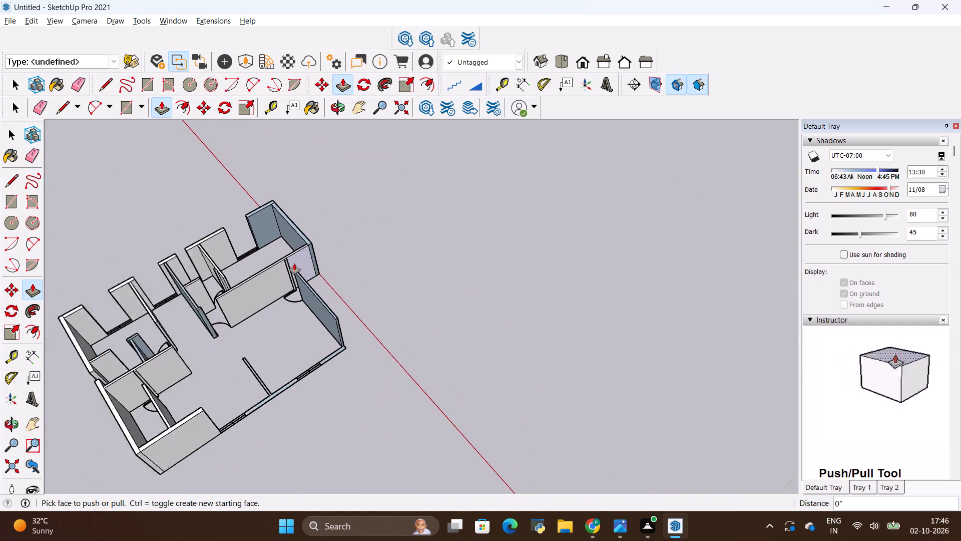
{"action": "scroll", "coordinate": [294, 263], "scroll_direction": "down", "scroll_amount": 2}
{"action": "scroll", "coordinate": [319, 314], "scroll_direction": "up", "scroll_amount": 7}
{"action": "scroll", "coordinate": [441, 310], "scroll_direction": "down", "scroll_amount": 2}
{"action": "scroll", "coordinate": [300, 359], "scroll_direction": "up", "scroll_amount": 8}
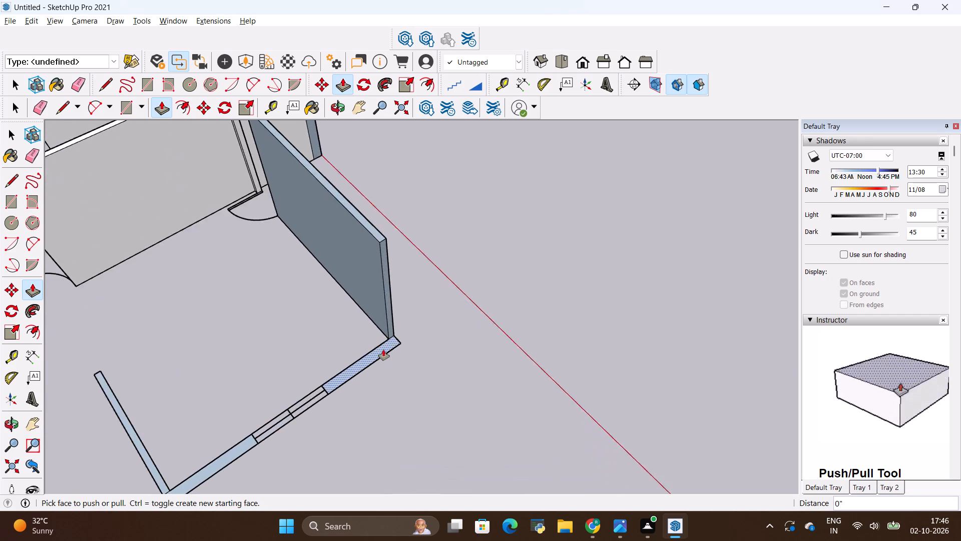
{"action": "scroll", "coordinate": [383, 350], "scroll_direction": "up", "scroll_amount": 8}
{"action": "double_click", "coordinate": [384, 343]}
Raise the outer side wall segment past that window and the partition meeting it by the same 10'.
{"action": "scroll", "coordinate": [426, 335], "scroll_direction": "down", "scroll_amount": 6}
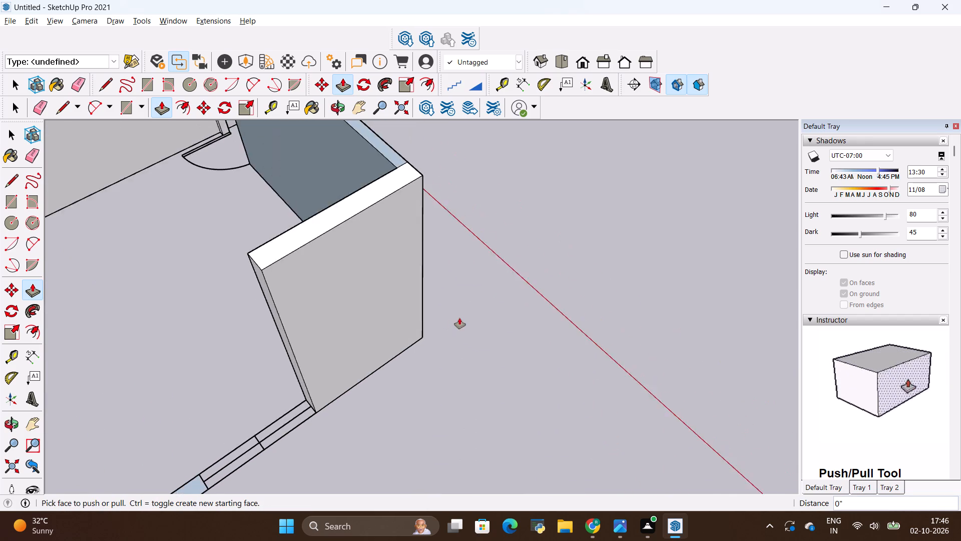
{"action": "scroll", "coordinate": [459, 318], "scroll_direction": "down", "scroll_amount": 8}
{"action": "scroll", "coordinate": [316, 412], "scroll_direction": "up", "scroll_amount": 6}
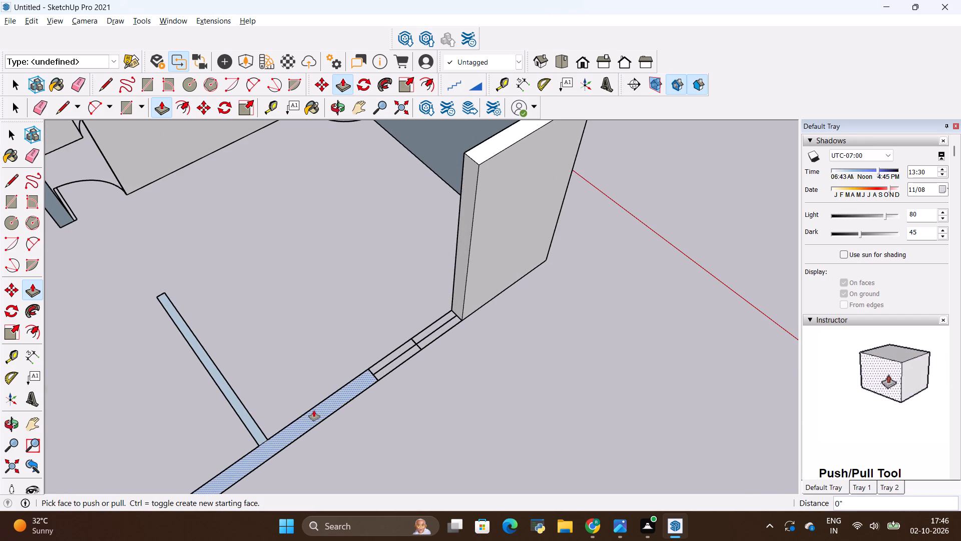
{"action": "double_click", "coordinate": [317, 410]}
{"action": "scroll", "coordinate": [158, 305], "scroll_direction": "up", "scroll_amount": 6}
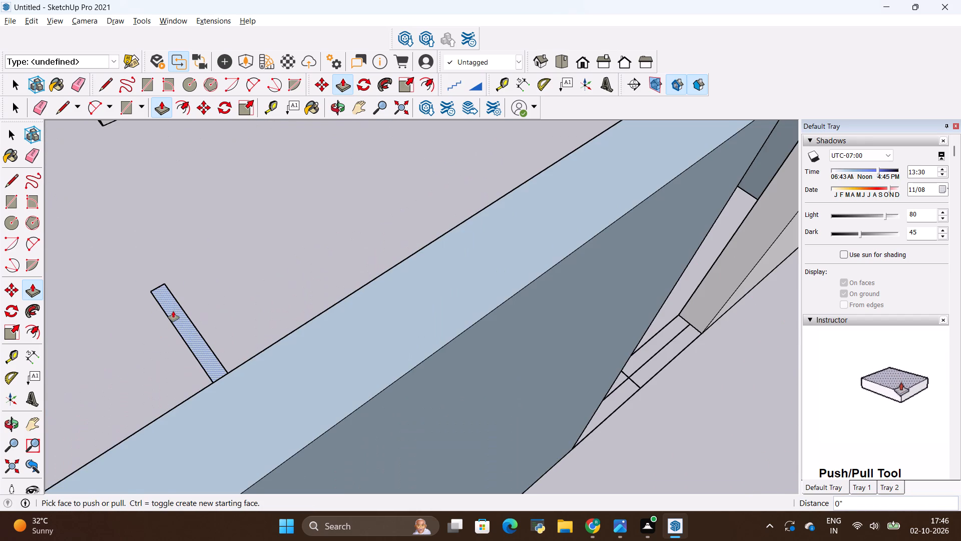
{"action": "double_click", "coordinate": [173, 311]}
Inspect the raised walls from the rear of the house and the narrow opening between the two rear wall segments.
{"action": "scroll", "coordinate": [379, 253], "scroll_direction": "down", "scroll_amount": 9}
{"action": "middle_click_drag", "start_coordinate": [393, 255], "coordinate": [524, 229]}
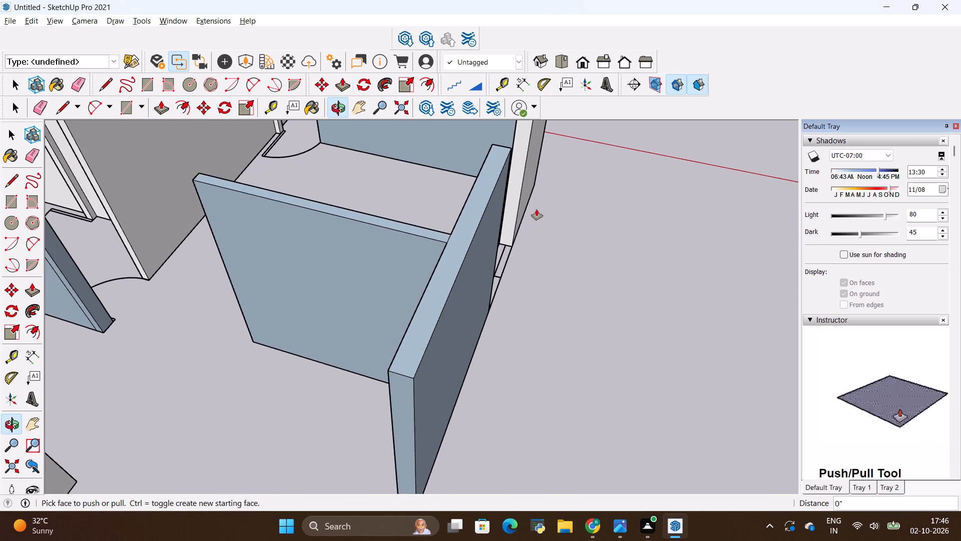
{"action": "middle_click_drag", "start_coordinate": [435, 279], "coordinate": [548, 190]}
{"action": "scroll", "coordinate": [547, 237], "scroll_direction": "down", "scroll_amount": 3}
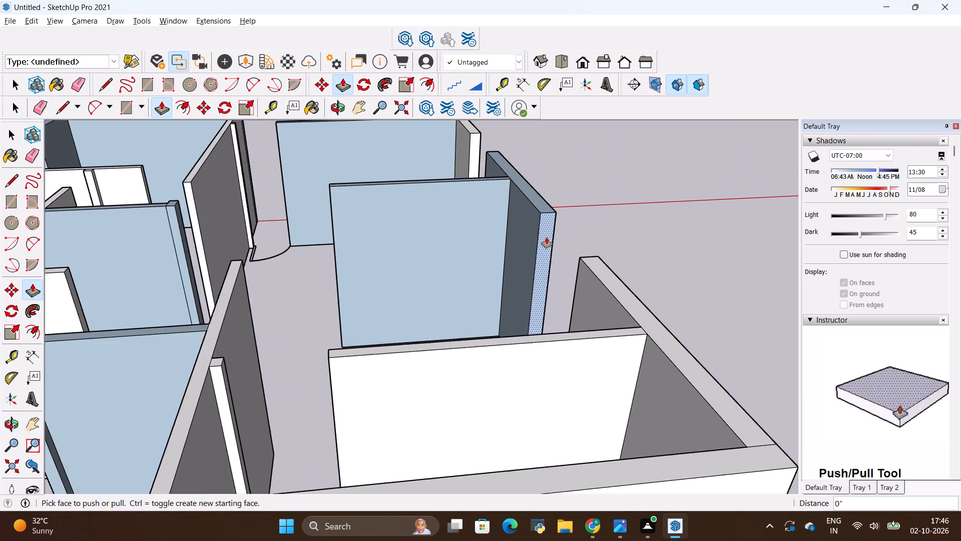
{"action": "scroll", "coordinate": [547, 237], "scroll_direction": "down", "scroll_amount": 12}
{"action": "scroll", "coordinate": [476, 319], "scroll_direction": "up", "scroll_amount": 4}
{"action": "scroll", "coordinate": [406, 399], "scroll_direction": "up", "scroll_amount": 7}
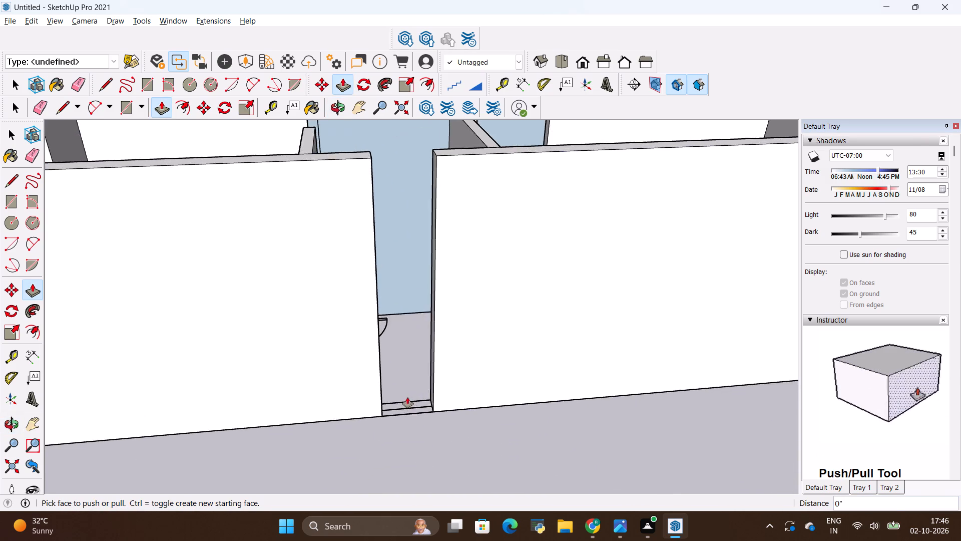
Examine the raised walls from the rear, both sides and the front of the house for faces turned the wrong way.
{"action": "scroll", "coordinate": [407, 397], "scroll_direction": "up", "scroll_amount": 3}
{"action": "scroll", "coordinate": [509, 307], "scroll_direction": "down", "scroll_amount": 11}
{"action": "middle_click_drag", "start_coordinate": [271, 288], "coordinate": [674, 261]}
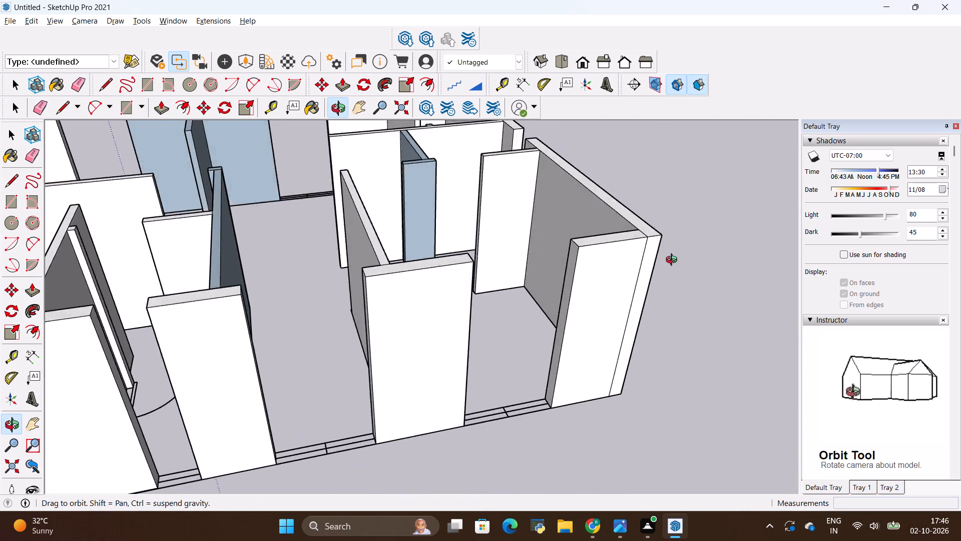
{"action": "middle_click_drag", "start_coordinate": [674, 261], "coordinate": [617, 307]}
{"action": "scroll", "coordinate": [609, 286], "scroll_direction": "down", "scroll_amount": 5}
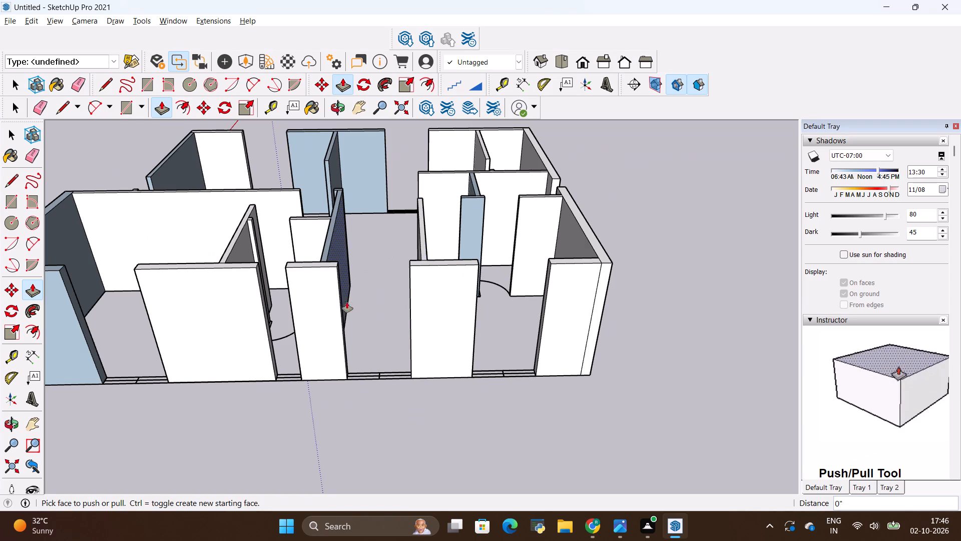
{"action": "middle_click_drag", "start_coordinate": [347, 303], "coordinate": [613, 239]}
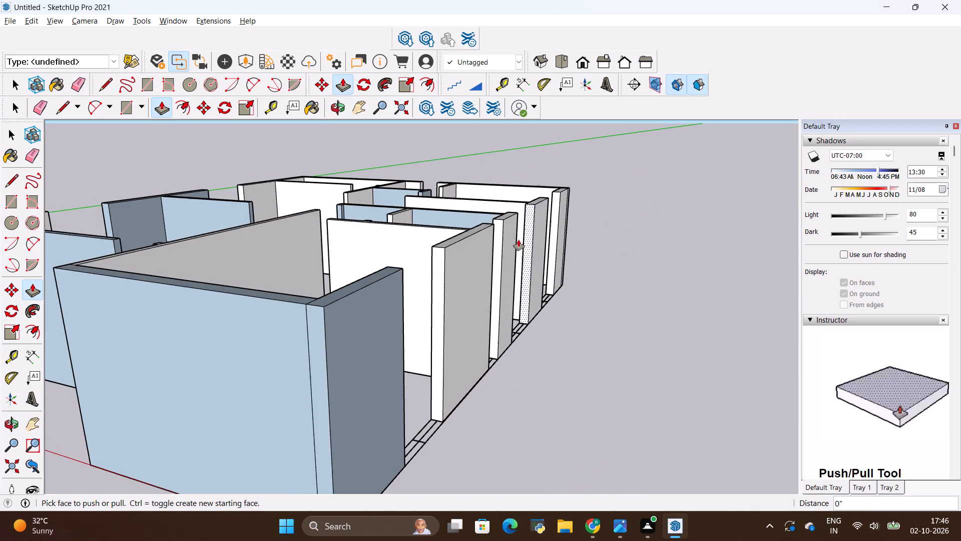
{"action": "scroll", "coordinate": [519, 240], "scroll_direction": "down", "scroll_amount": 9}
{"action": "middle_click_drag", "start_coordinate": [273, 258], "coordinate": [377, 375]}
{"action": "scroll", "coordinate": [440, 375], "scroll_direction": "up", "scroll_amount": 4}
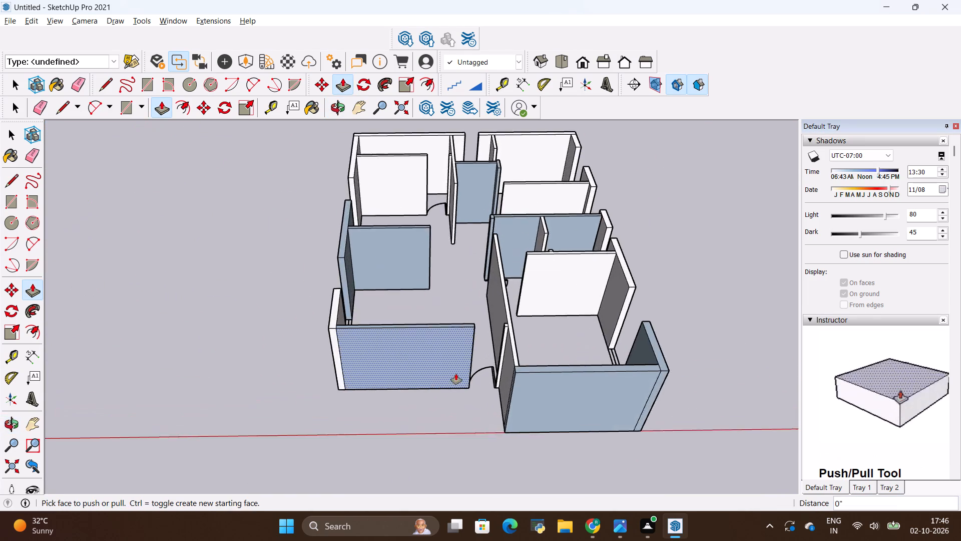
{"action": "scroll", "coordinate": [456, 374], "scroll_direction": "up", "scroll_amount": 8}
{"action": "scroll", "coordinate": [371, 326], "scroll_direction": "down", "scroll_amount": 4}
{"action": "middle_click_drag", "start_coordinate": [352, 312], "coordinate": [342, 347]}
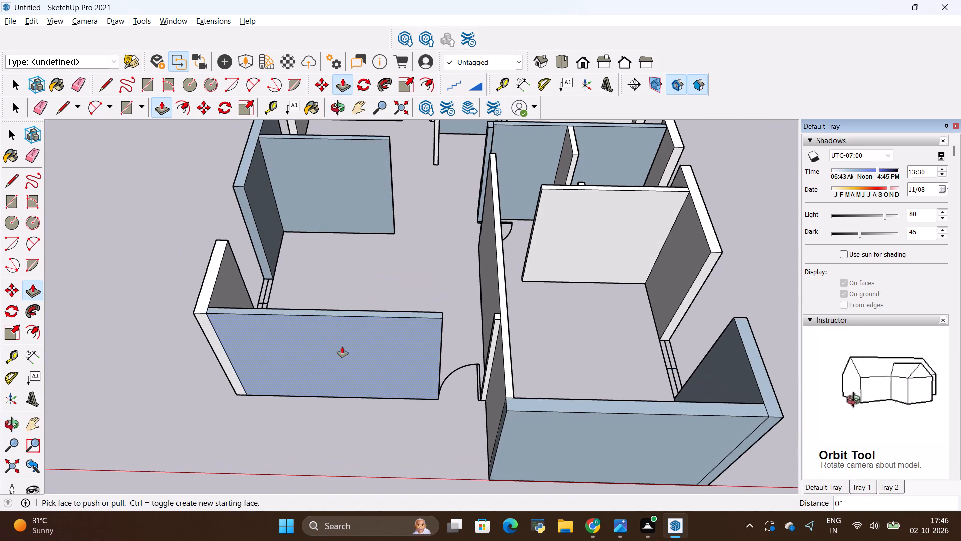
Reverse the outer faces of the two front walls on either side of the entrance door.
{"action": "key", "text": "space"}
{"action": "right_click", "coordinate": [344, 341]}
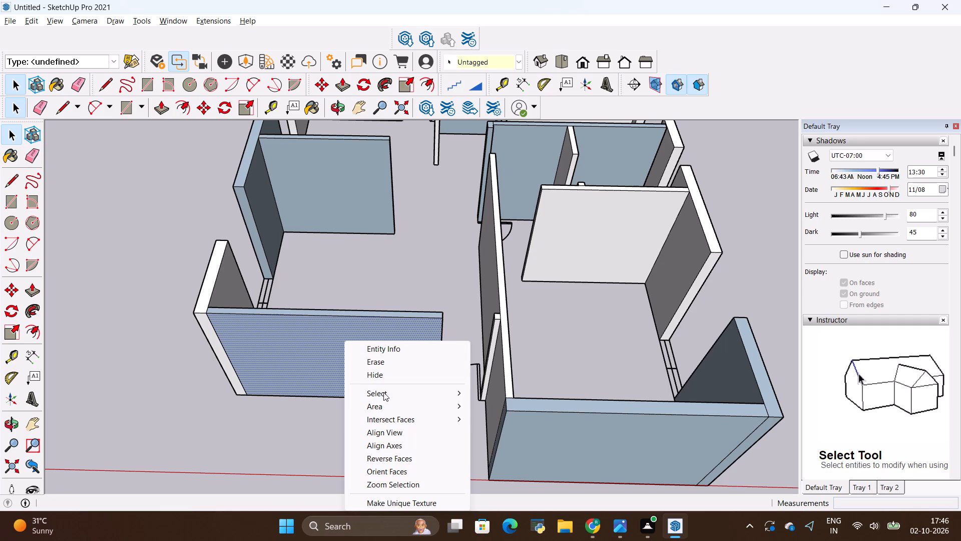
{"action": "left_click", "coordinate": [387, 463]}
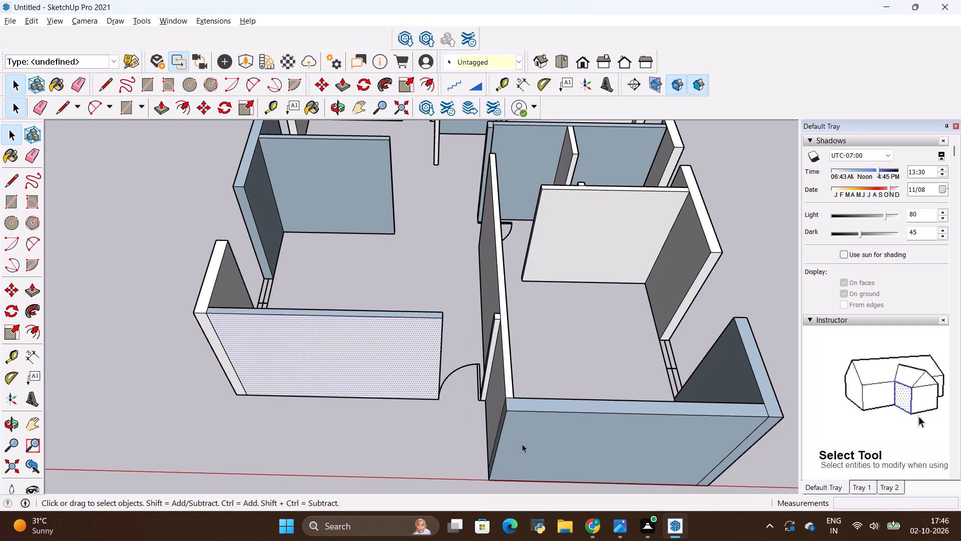
{"action": "right_click", "coordinate": [523, 444]}
{"action": "left_click", "coordinate": [563, 396]}
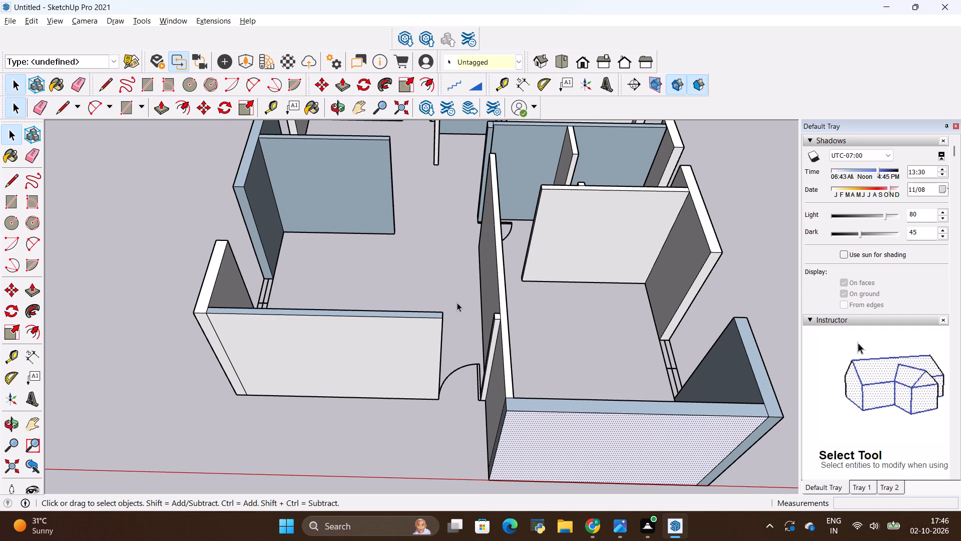
Reverse the front-facing side of the first partition beyond the entrance room and the adjoining inner face of the outer side wall.
{"action": "right_click", "coordinate": [282, 166]}
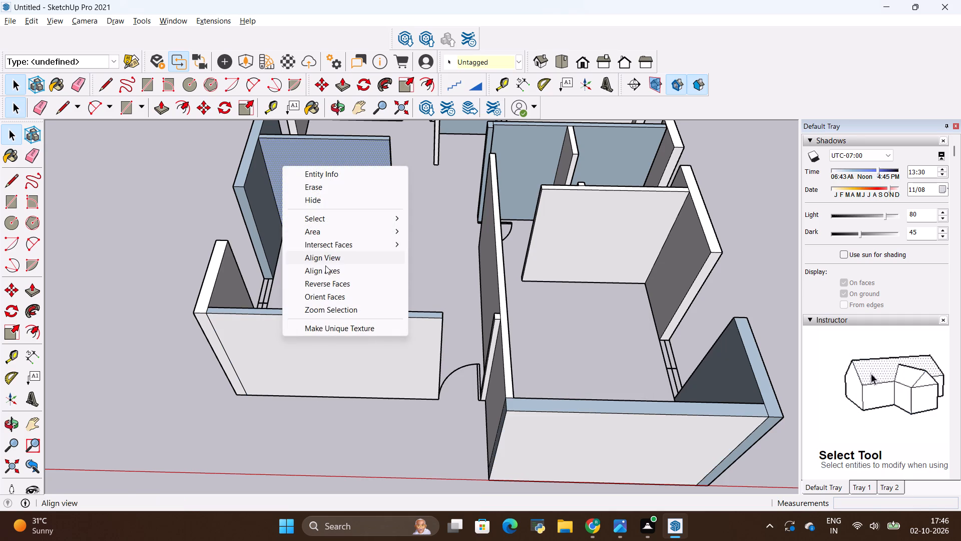
{"action": "left_click", "coordinate": [324, 285]}
{"action": "scroll", "coordinate": [240, 186], "scroll_direction": "up", "scroll_amount": 3}
{"action": "middle_click_drag", "start_coordinate": [267, 221], "coordinate": [254, 224]}
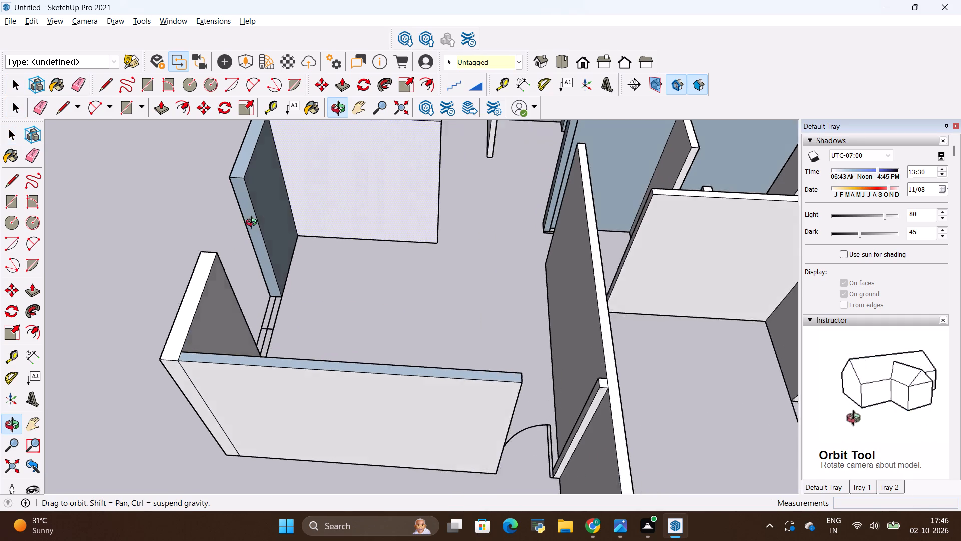
{"action": "middle_click_drag", "start_coordinate": [254, 224], "coordinate": [148, 194]}
{"action": "right_click", "coordinate": [334, 184]}
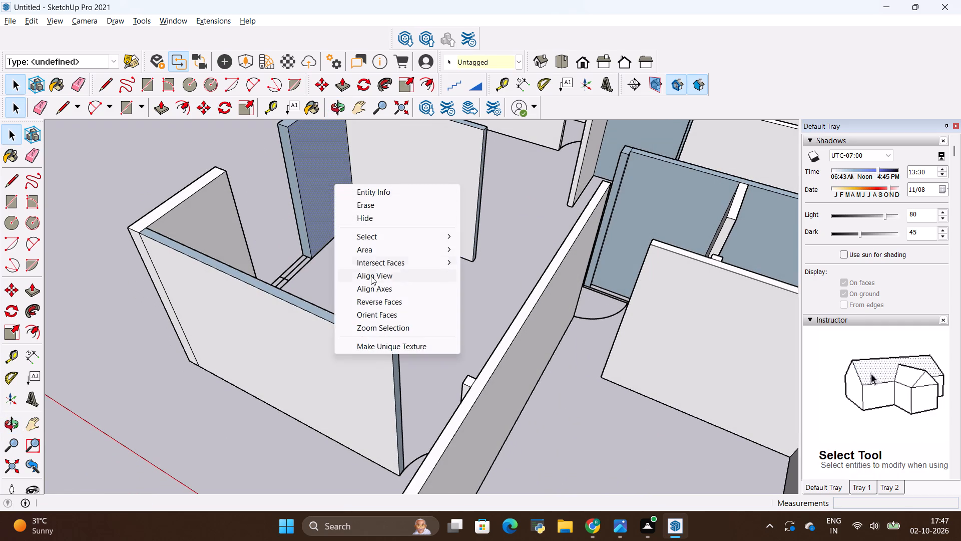
{"action": "left_click", "coordinate": [375, 301]}
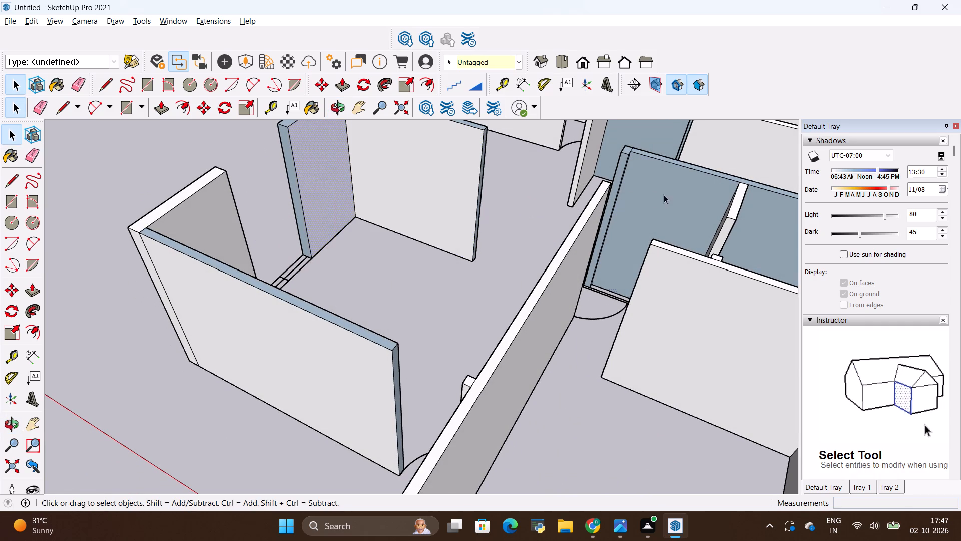
Reverse the front-facing sides of the partition beyond the front bedroom, on both sides of its divider, and of the narrow partition farther back.
{"action": "right_click", "coordinate": [664, 195]}
{"action": "left_click", "coordinate": [695, 318]}
{"action": "scroll", "coordinate": [329, 276], "scroll_direction": "down", "scroll_amount": 4}
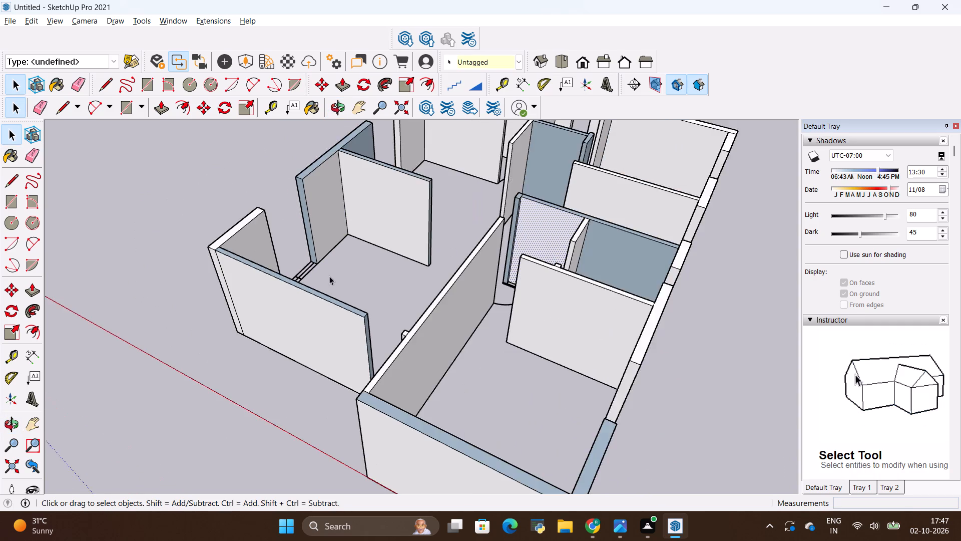
{"action": "scroll", "coordinate": [326, 272], "scroll_direction": "down", "scroll_amount": 2}
{"action": "right_click", "coordinate": [582, 259]}
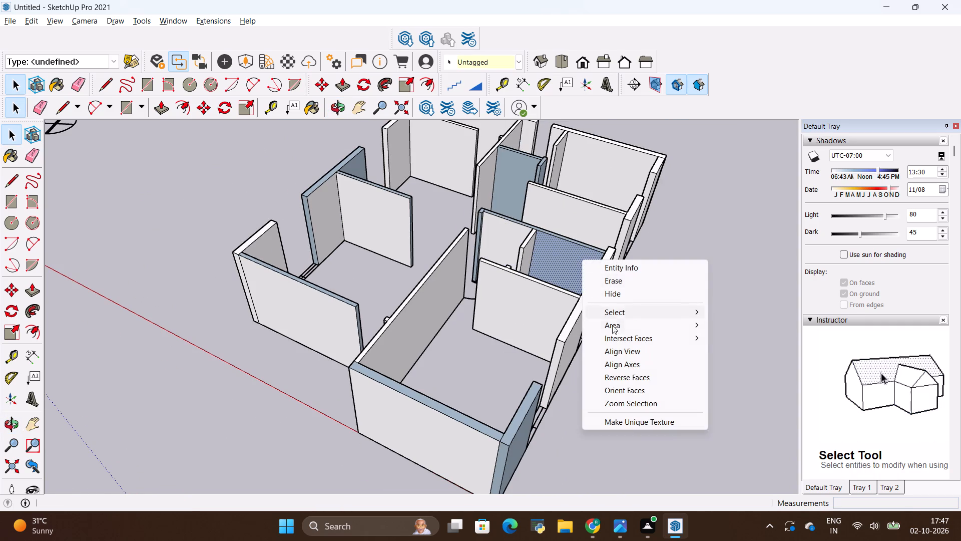
{"action": "left_click", "coordinate": [618, 378]}
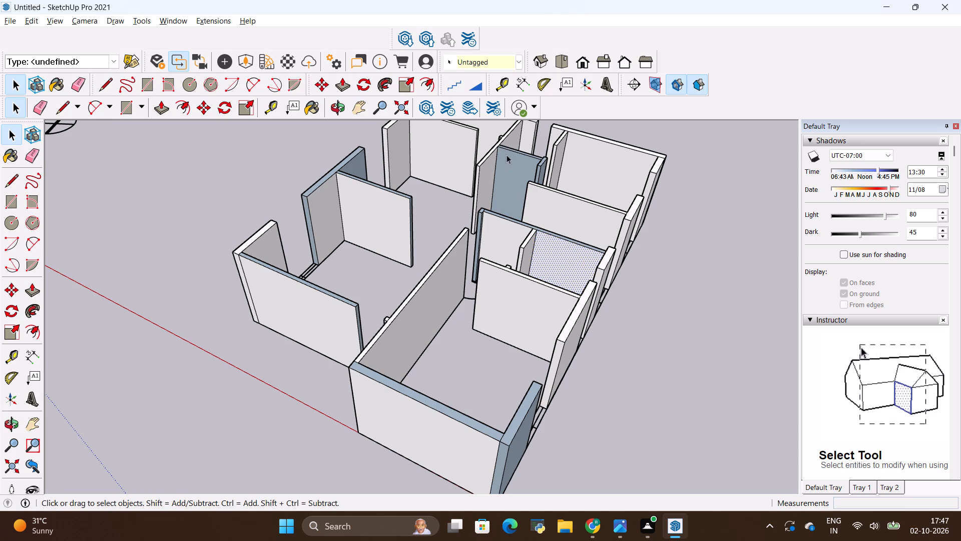
{"action": "right_click", "coordinate": [509, 166]}
{"action": "left_click", "coordinate": [584, 282]}
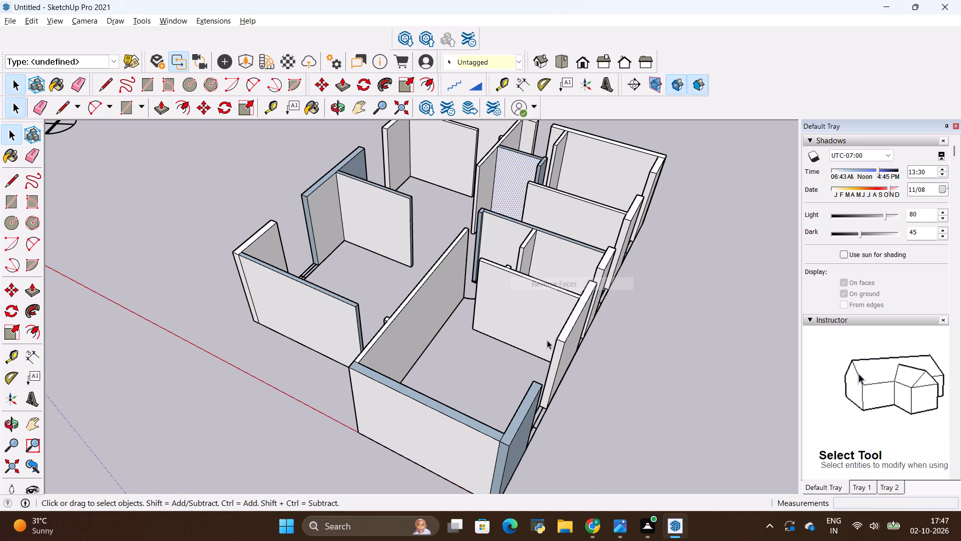
Reverse the inner face behind the partition and the outer face of the side wall segment between the two windows.
{"action": "scroll", "coordinate": [540, 356], "scroll_direction": "down", "scroll_amount": 4}
{"action": "scroll", "coordinate": [387, 205], "scroll_direction": "up", "scroll_amount": 13}
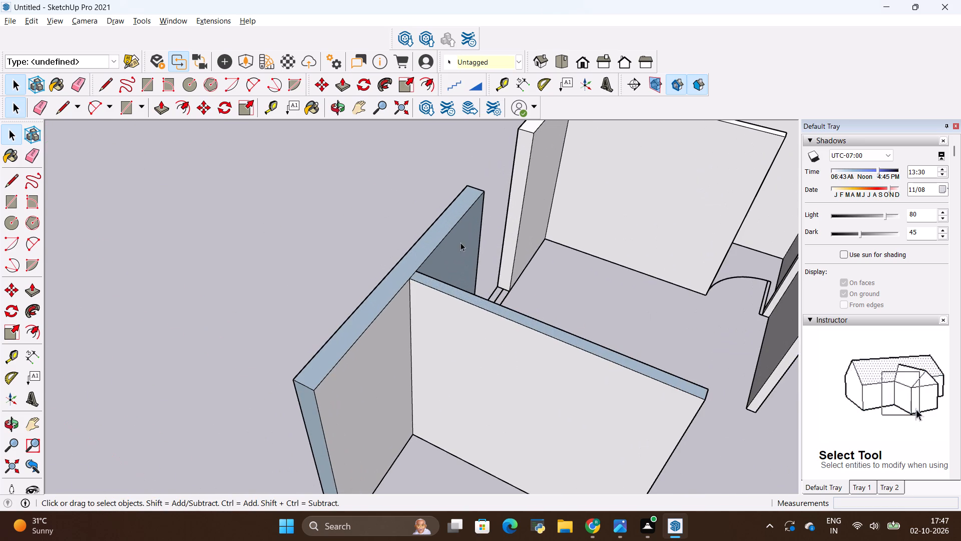
{"action": "right_click", "coordinate": [461, 242]}
{"action": "left_click", "coordinate": [500, 359]}
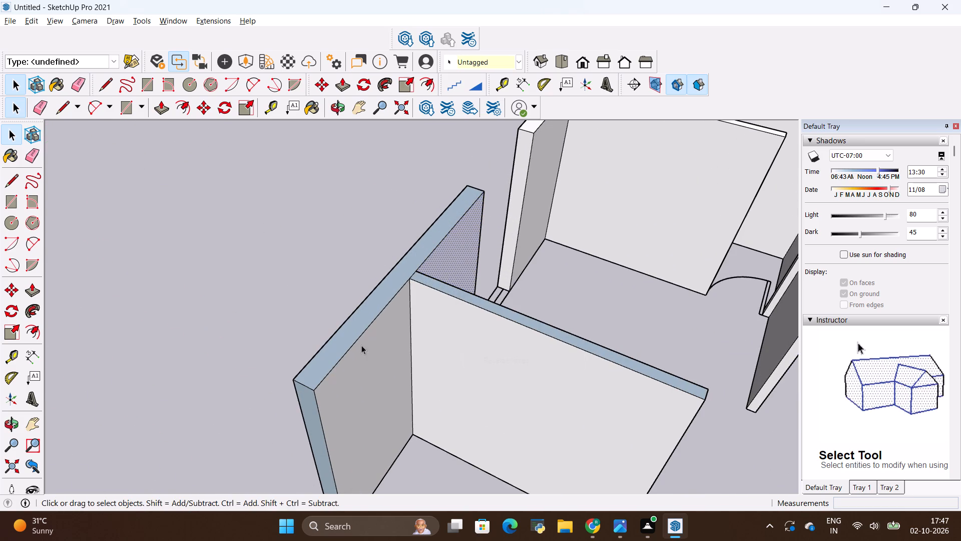
{"action": "middle_click_drag", "start_coordinate": [337, 360], "coordinate": [612, 231]}
{"action": "right_click", "coordinate": [562, 242]}
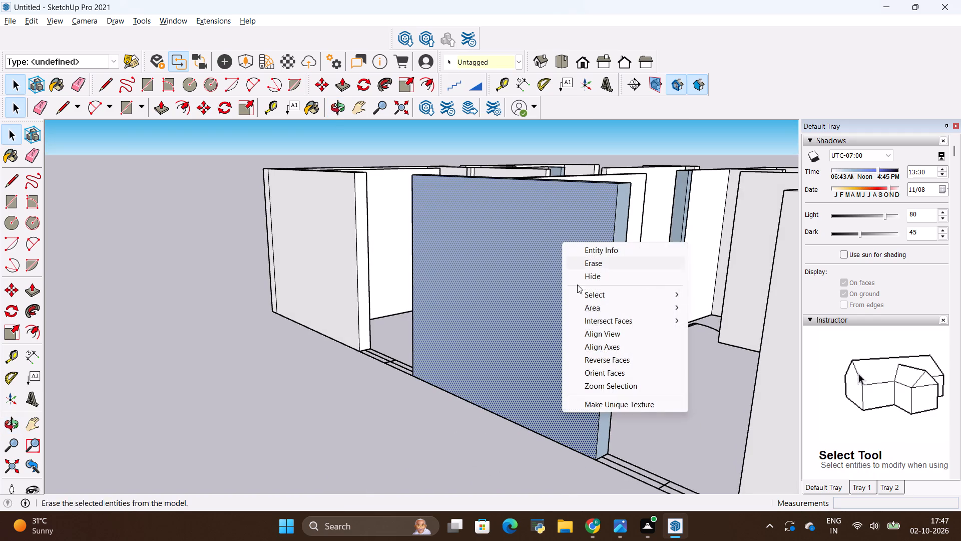
{"action": "left_click", "coordinate": [602, 361]}
Reverse the inner face of the opposite outer side wall segment at the front corner.
{"action": "scroll", "coordinate": [282, 346], "scroll_direction": "down", "scroll_amount": 2}
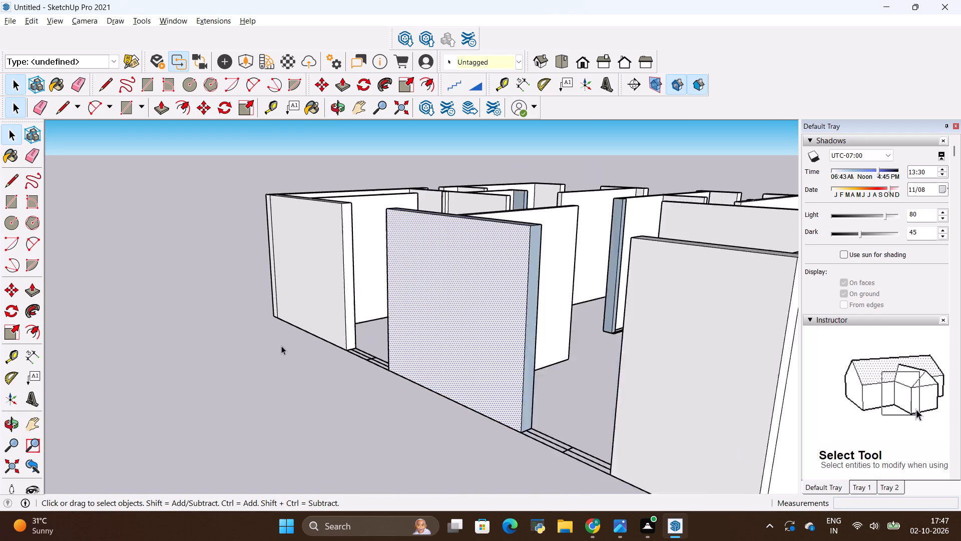
{"action": "scroll", "coordinate": [281, 346], "scroll_direction": "down", "scroll_amount": 7}
{"action": "scroll", "coordinate": [255, 305], "scroll_direction": "down", "scroll_amount": 4}
{"action": "middle_click_drag", "start_coordinate": [465, 275], "coordinate": [633, 312]}
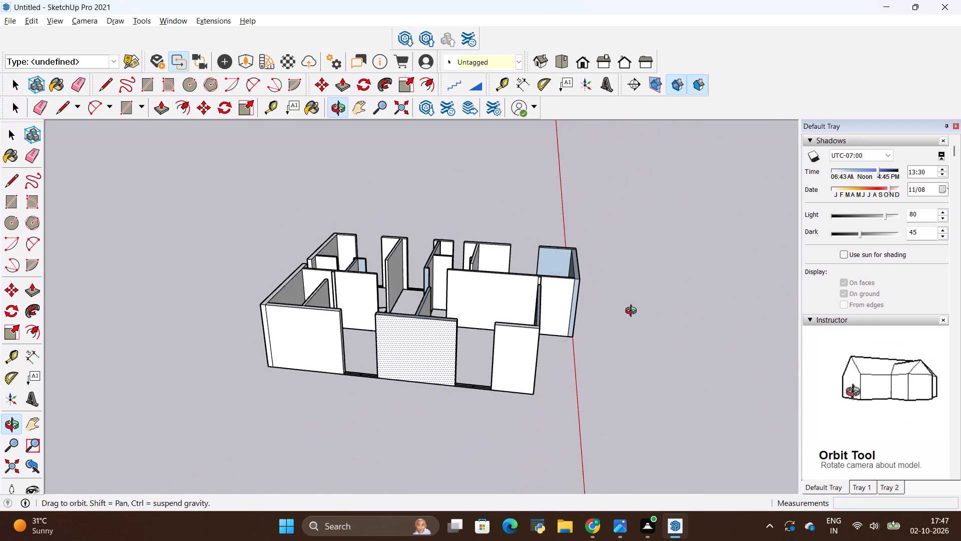
{"action": "middle_click_drag", "start_coordinate": [633, 312], "coordinate": [633, 301]}
{"action": "scroll", "coordinate": [550, 245], "scroll_direction": "up", "scroll_amount": 6}
{"action": "right_click", "coordinate": [553, 266]}
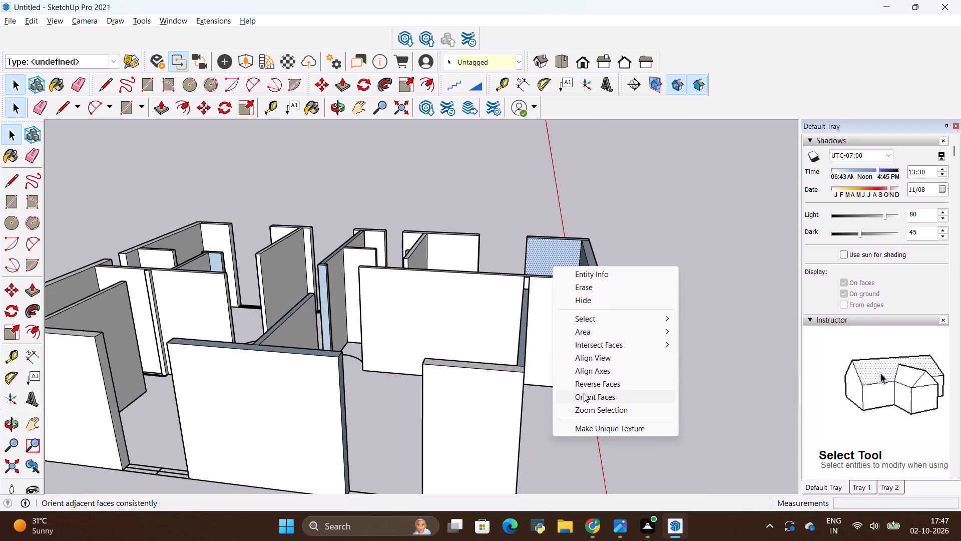
{"action": "left_click", "coordinate": [584, 384]}
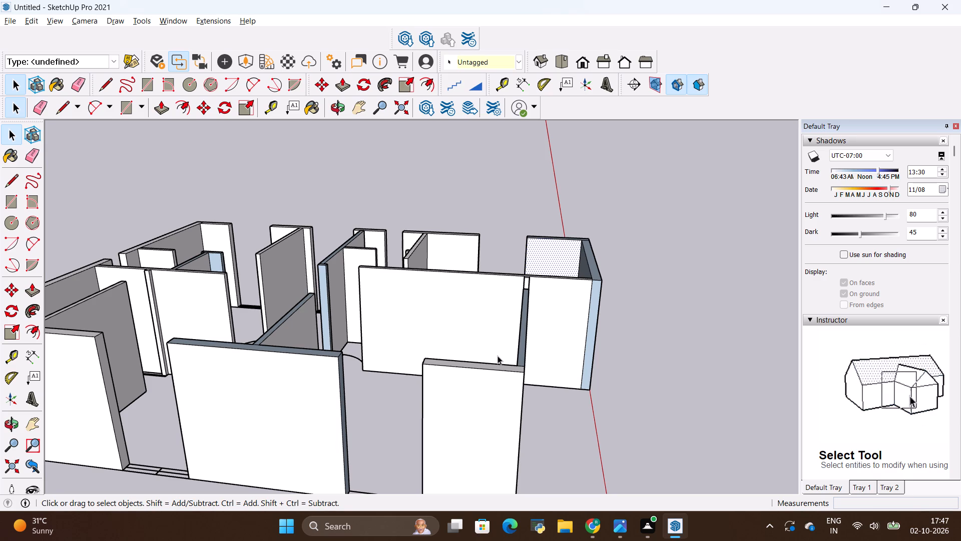
Reverse the outer face of that same front-corner side wall segment.
{"action": "scroll", "coordinate": [415, 309], "scroll_direction": "down", "scroll_amount": 5}
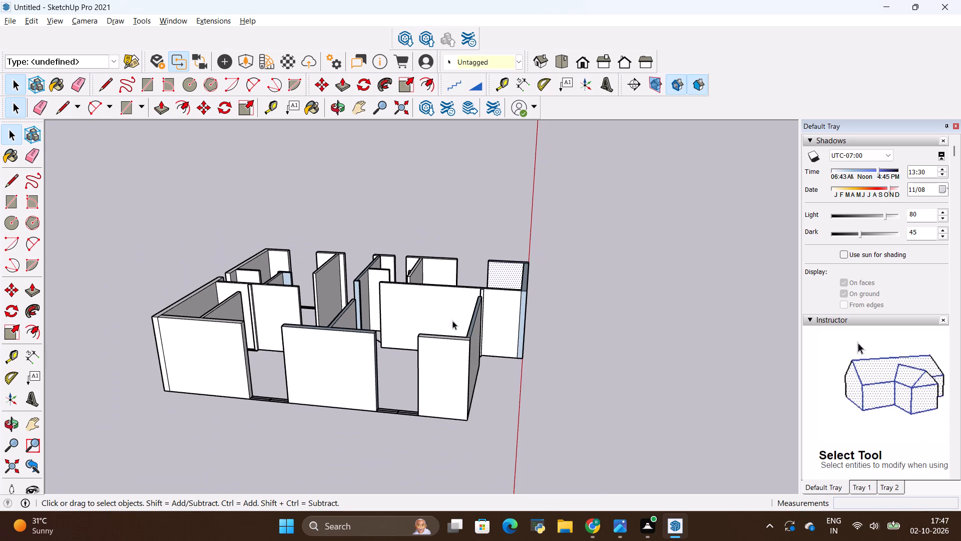
{"action": "middle_click_drag", "start_coordinate": [476, 331], "coordinate": [79, 306]}
{"action": "scroll", "coordinate": [417, 313], "scroll_direction": "down", "scroll_amount": 1}
{"action": "middle_click_drag", "start_coordinate": [527, 334], "coordinate": [344, 358]}
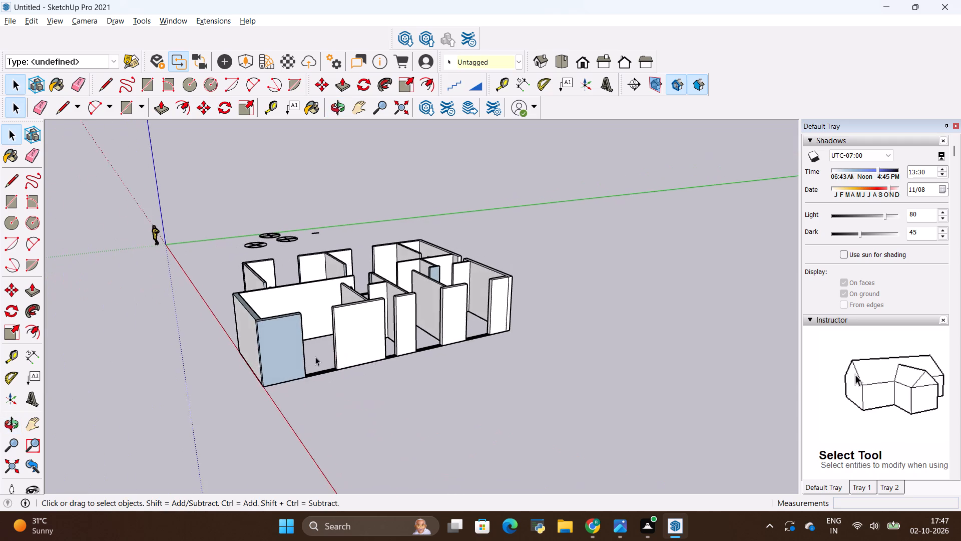
{"action": "scroll", "coordinate": [315, 357], "scroll_direction": "up", "scroll_amount": 4}
{"action": "right_click", "coordinate": [281, 350]}
{"action": "left_click", "coordinate": [317, 298]}
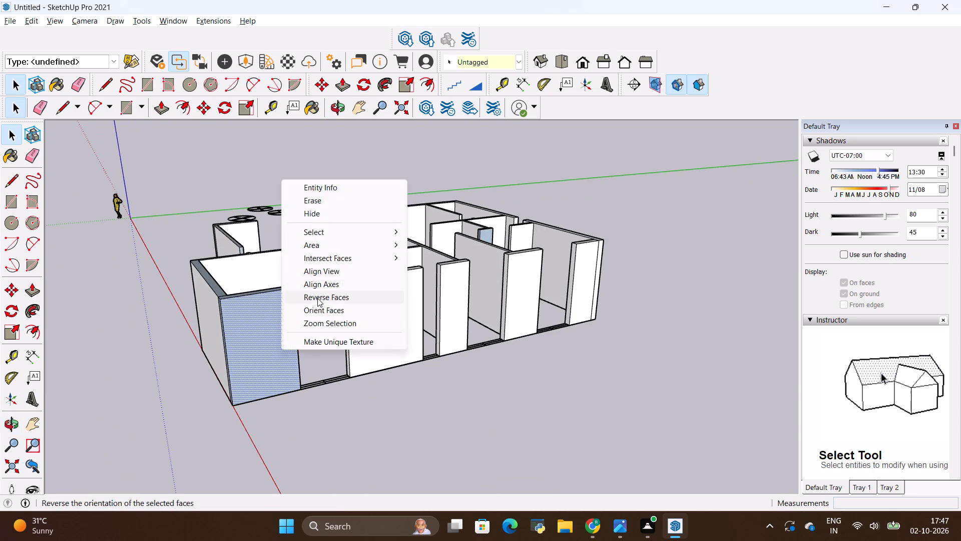
Reverse the side face of the narrow stub wall near the rear rooms and the rear-facing side of the partition joined to it.
{"action": "middle_click_drag", "start_coordinate": [332, 230], "coordinate": [198, 302]}
{"action": "scroll", "coordinate": [355, 331], "scroll_direction": "up", "scroll_amount": 3}
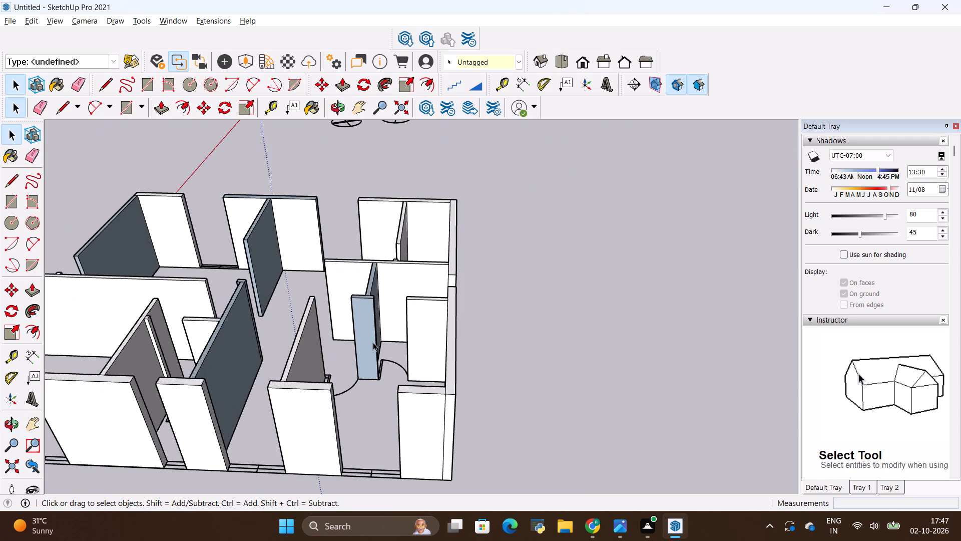
{"action": "scroll", "coordinate": [373, 342], "scroll_direction": "up", "scroll_amount": 2}
{"action": "right_click", "coordinate": [355, 323]}
{"action": "left_click", "coordinate": [405, 439]}
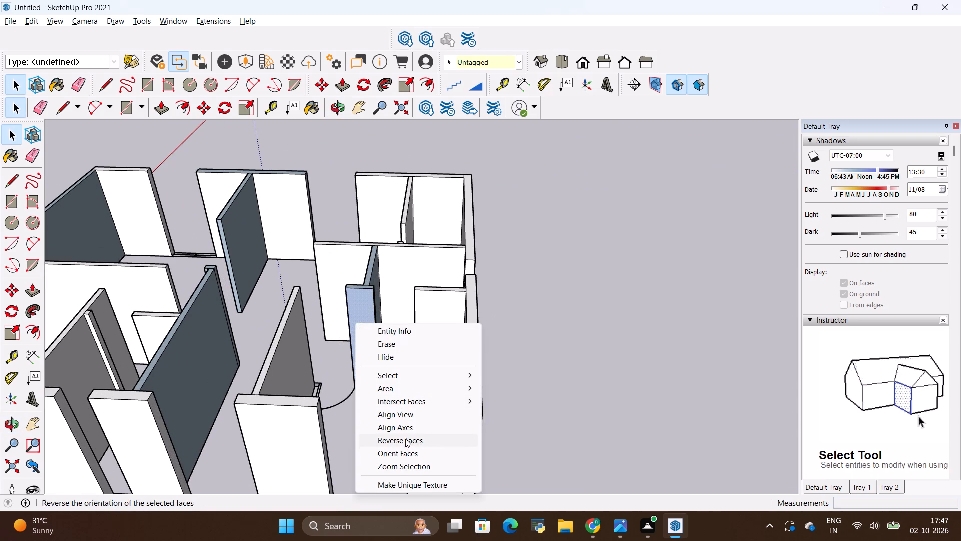
{"action": "scroll", "coordinate": [398, 304], "scroll_direction": "up", "scroll_amount": 3}
{"action": "middle_click_drag", "start_coordinate": [384, 313], "coordinate": [186, 324]}
{"action": "scroll", "coordinate": [362, 247], "scroll_direction": "up", "scroll_amount": 1}
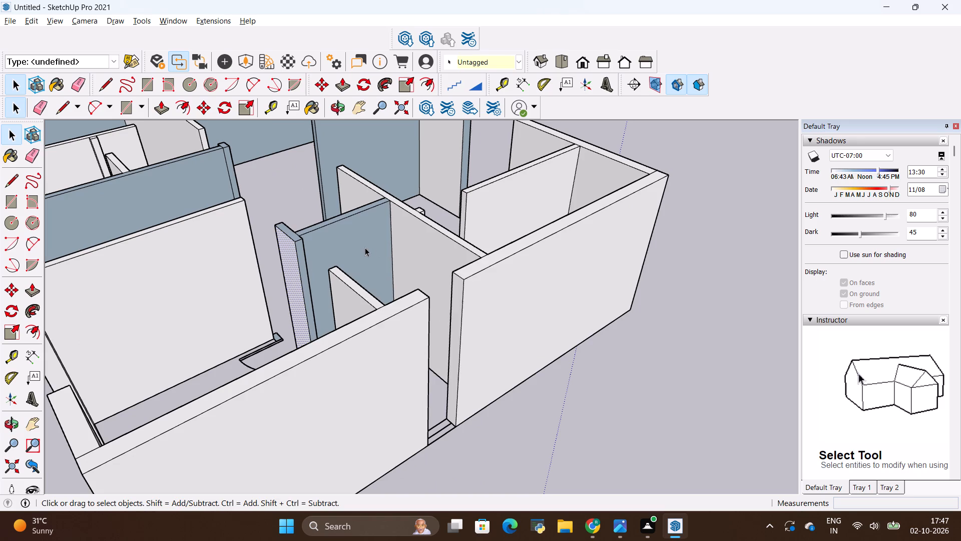
{"action": "right_click", "coordinate": [366, 247]}
{"action": "left_click", "coordinate": [423, 369]}
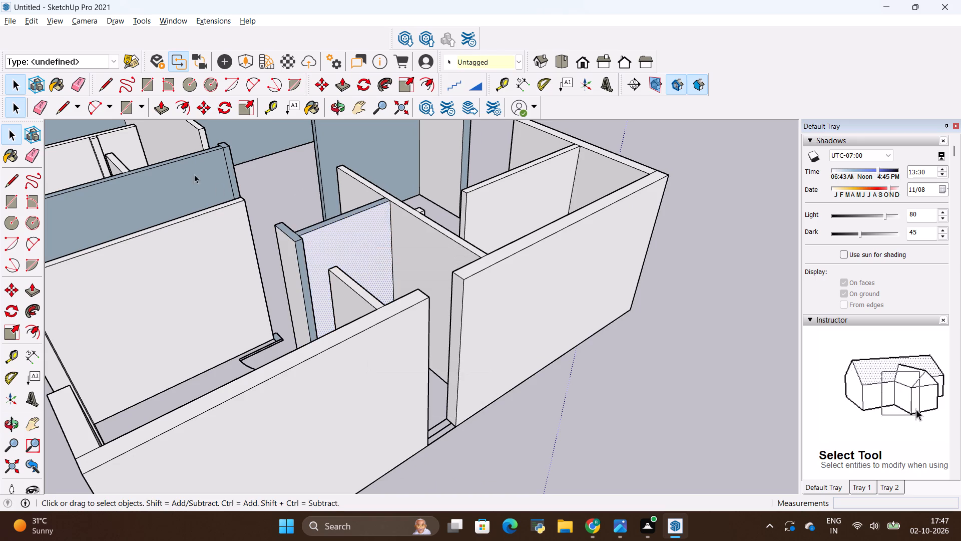
Reverse the rear-facing sides of the partition behind the front bedroom's neighbouring rooms and the partition beyond the entrance room.
{"action": "right_click", "coordinate": [181, 170]}
{"action": "left_click", "coordinate": [245, 285]}
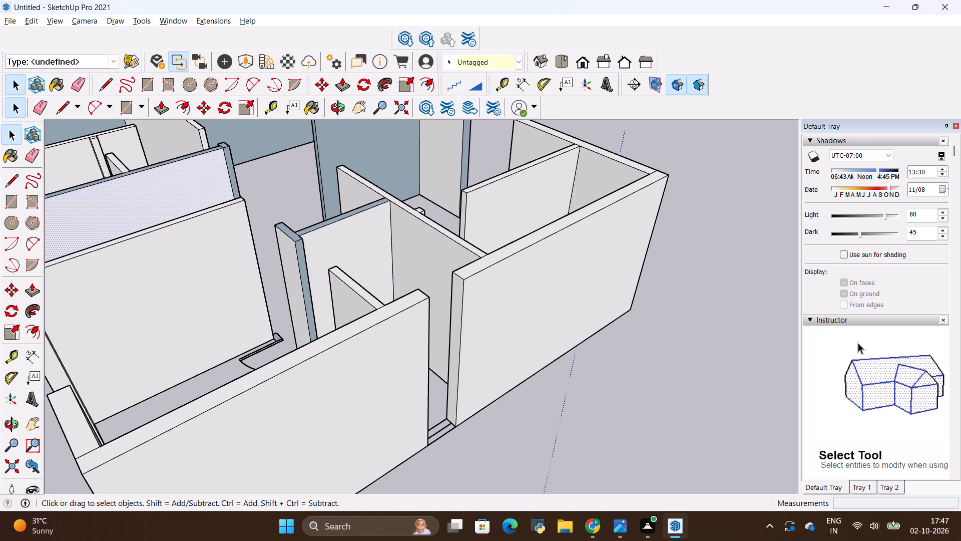
{"action": "right_click", "coordinate": [371, 142]}
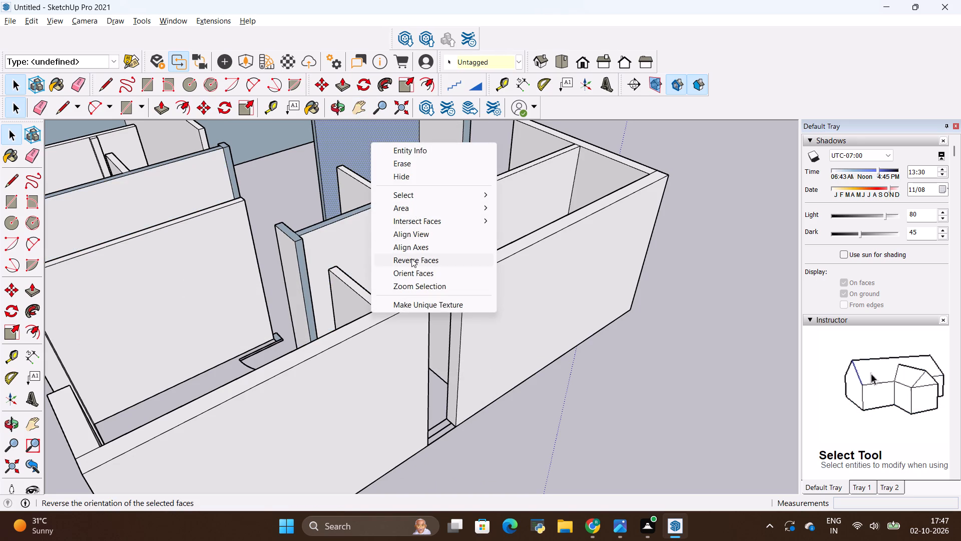
{"action": "left_click", "coordinate": [411, 258]}
Reverse the inner faces of the two front walls on either side of the entrance door.
{"action": "scroll", "coordinate": [414, 275], "scroll_direction": "down", "scroll_amount": 9}
{"action": "scroll", "coordinate": [314, 153], "scroll_direction": "up", "scroll_amount": 2}
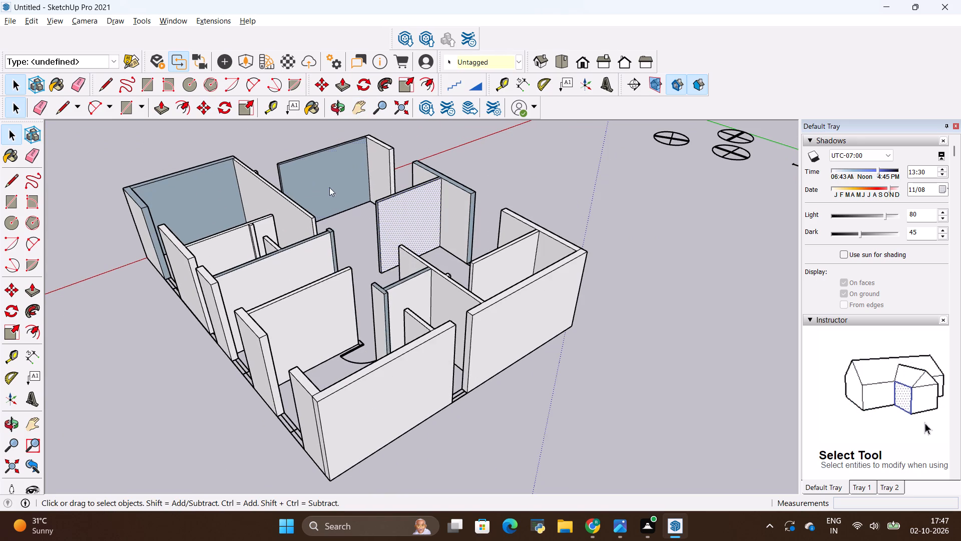
{"action": "right_click", "coordinate": [329, 187]}
{"action": "left_click", "coordinate": [359, 301]}
{"action": "right_click", "coordinate": [228, 176]}
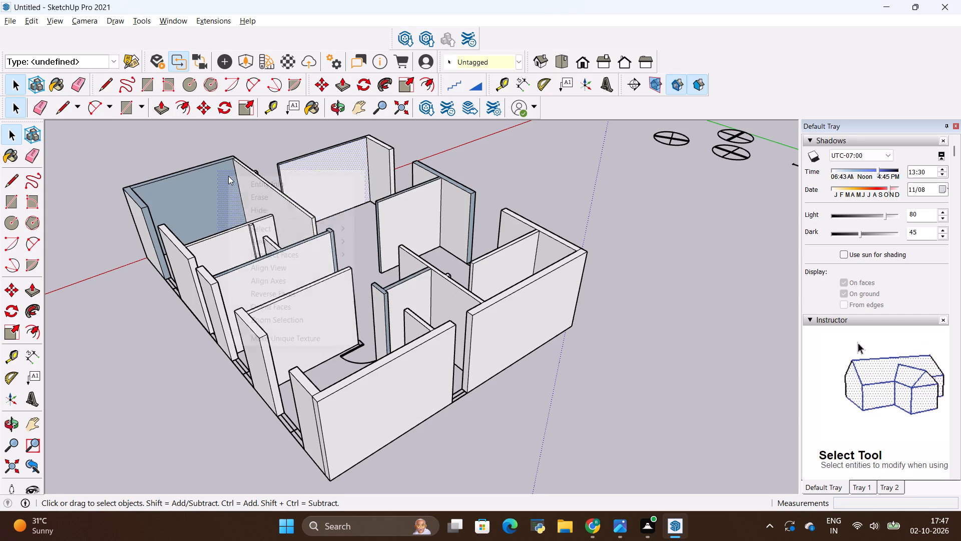
{"action": "left_click", "coordinate": [264, 293]}
{"action": "scroll", "coordinate": [150, 239], "scroll_direction": "up", "scroll_amount": 8}
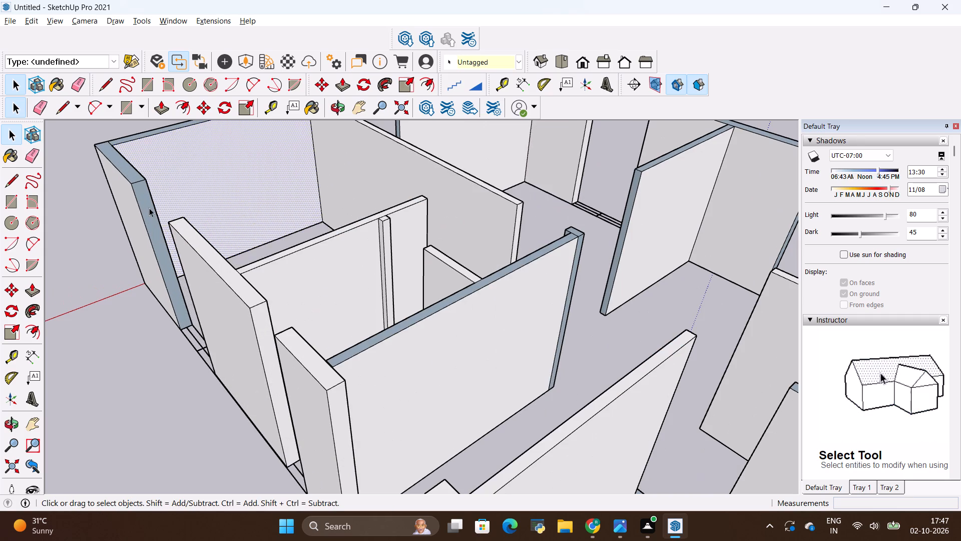
Reverse the narrow end face, beside the window opening, of the side wall segment at the house's front corner.
{"action": "right_click", "coordinate": [149, 207]}
{"action": "left_click", "coordinate": [189, 324]}
Reverse the top face and the window-side end face of the second segment from the front on the opposite outer side wall.
{"action": "middle_click_drag", "start_coordinate": [187, 314], "coordinate": [340, 390]}
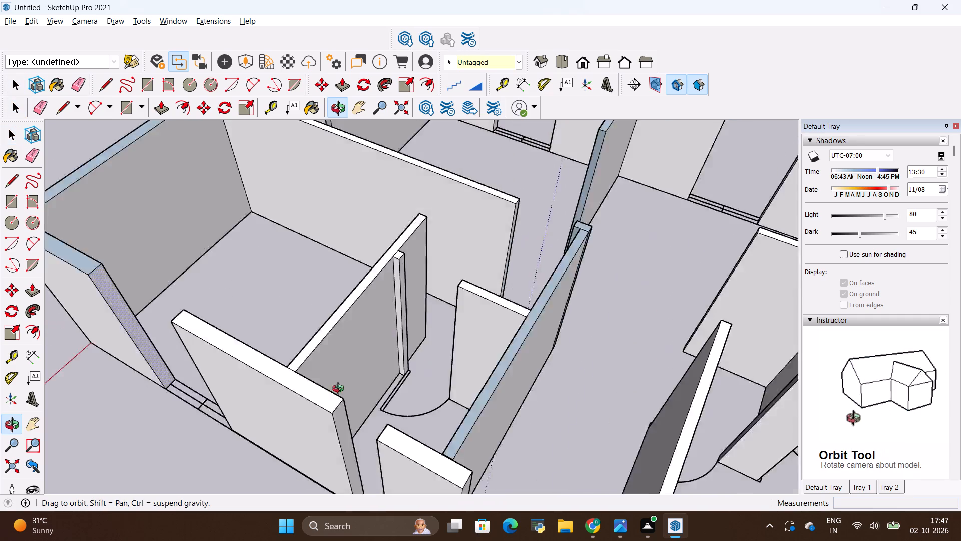
{"action": "middle_click_drag", "start_coordinate": [340, 390], "coordinate": [534, 218]}
{"action": "middle_click_drag", "start_coordinate": [104, 252], "coordinate": [394, 339]}
{"action": "scroll", "coordinate": [364, 278], "scroll_direction": "down", "scroll_amount": 5}
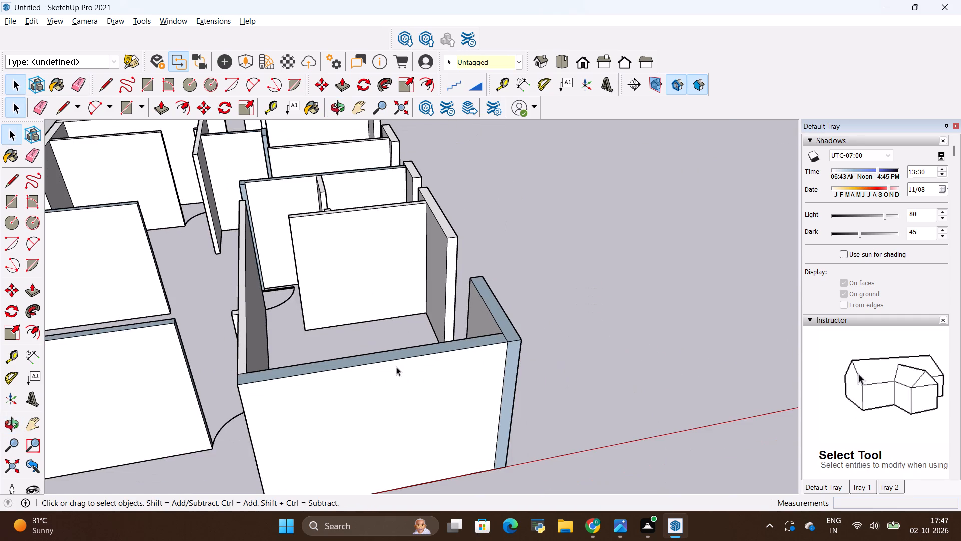
{"action": "scroll", "coordinate": [396, 373], "scroll_direction": "up", "scroll_amount": 3}
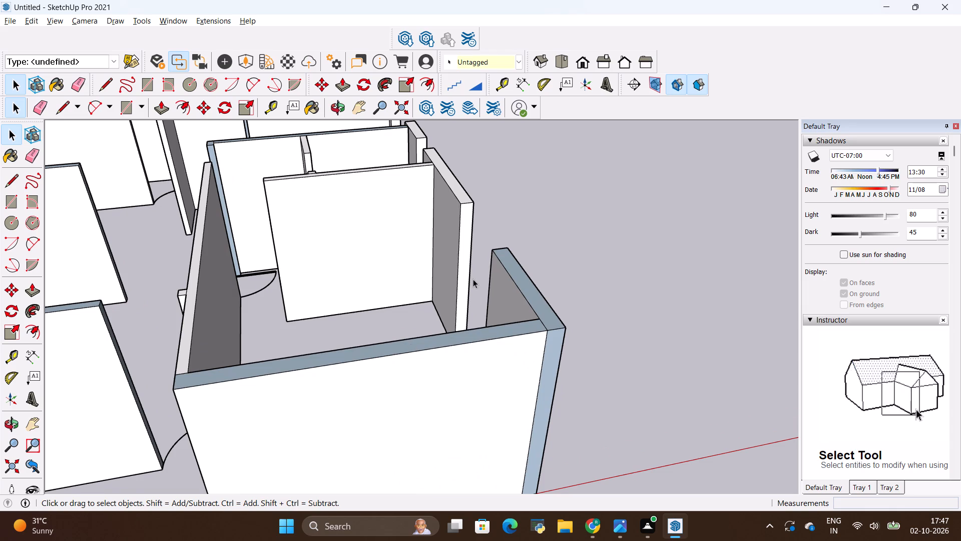
{"action": "scroll", "coordinate": [473, 276], "scroll_direction": "down", "scroll_amount": 10}
{"action": "scroll", "coordinate": [233, 212], "scroll_direction": "up", "scroll_amount": 10}
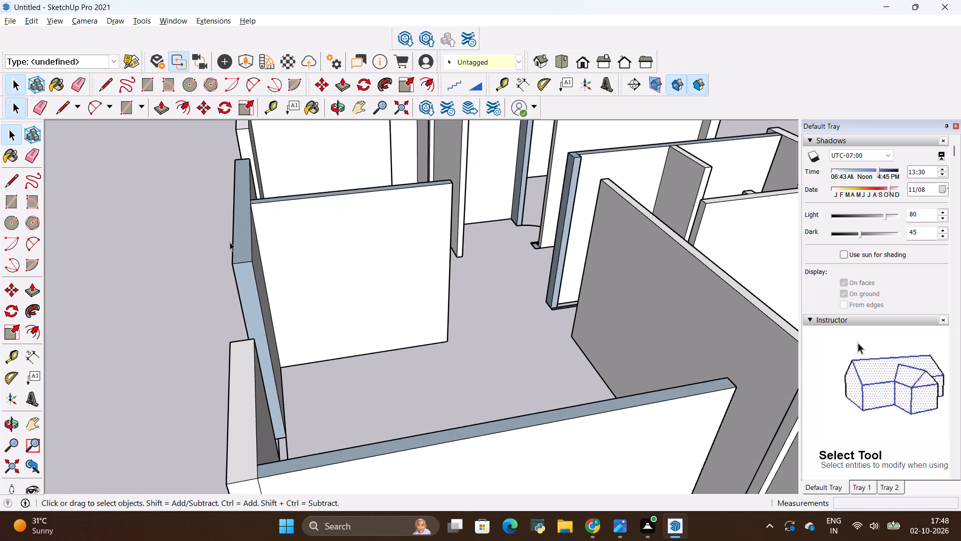
{"action": "scroll", "coordinate": [236, 242], "scroll_direction": "up", "scroll_amount": 1}
{"action": "right_click", "coordinate": [236, 242]}
{"action": "left_click", "coordinate": [268, 358]}
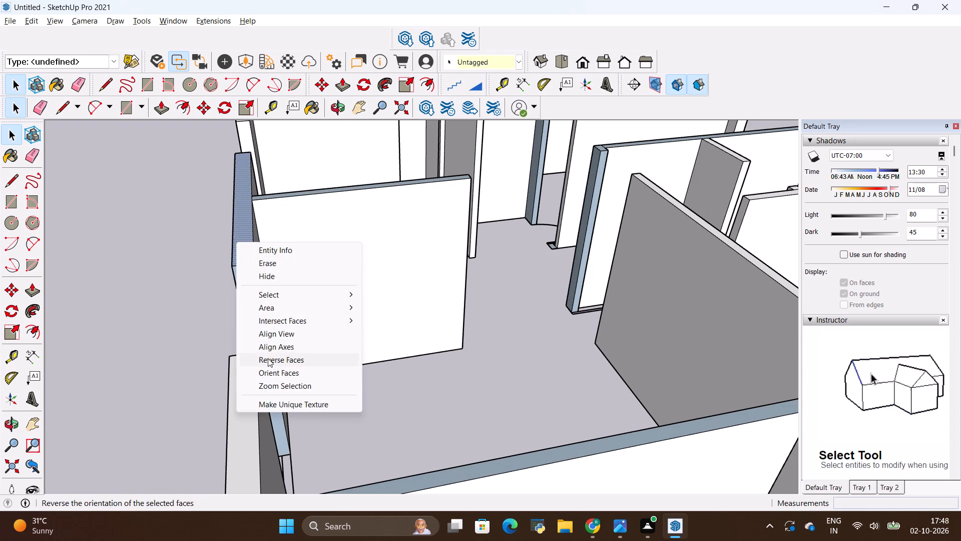
{"action": "right_click", "coordinate": [258, 335]}
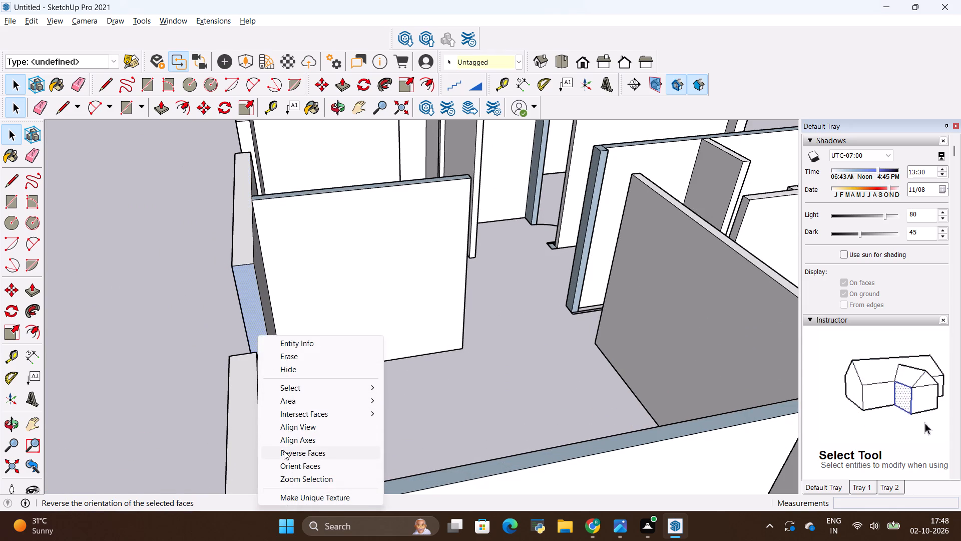
{"action": "left_click", "coordinate": [284, 451]}
Reverse the top faces of the front bedroom's front wall and its adjoining corner side wall, plus the narrow vertical strip at their corner.
{"action": "scroll", "coordinate": [265, 294], "scroll_direction": "down", "scroll_amount": 11}
{"action": "scroll", "coordinate": [619, 320], "scroll_direction": "up", "scroll_amount": 2}
{"action": "scroll", "coordinate": [583, 346], "scroll_direction": "up", "scroll_amount": 2}
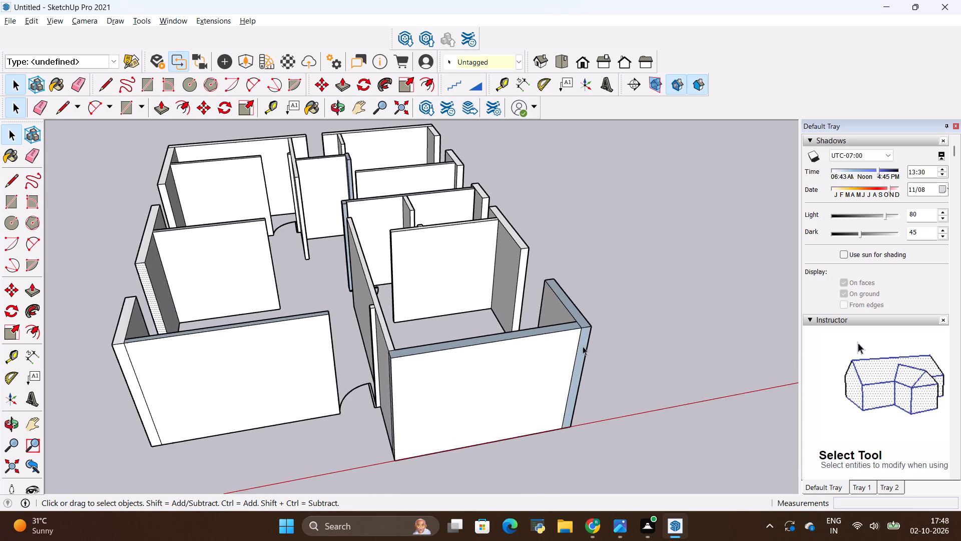
{"action": "scroll", "coordinate": [583, 346], "scroll_direction": "up", "scroll_amount": 3}
{"action": "right_click", "coordinate": [584, 318]}
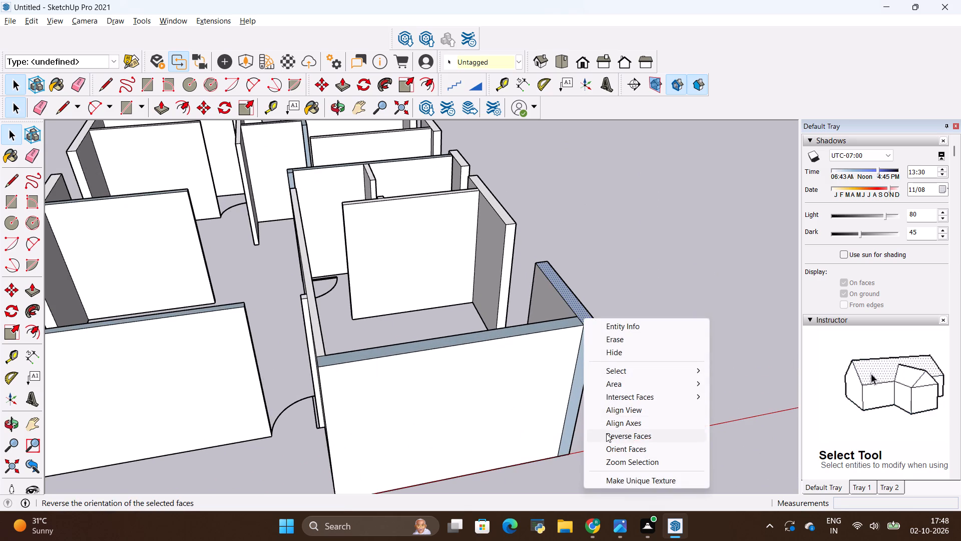
{"action": "left_click", "coordinate": [606, 433]}
{"action": "scroll", "coordinate": [554, 328], "scroll_direction": "up", "scroll_amount": 4}
{"action": "right_click", "coordinate": [553, 327]}
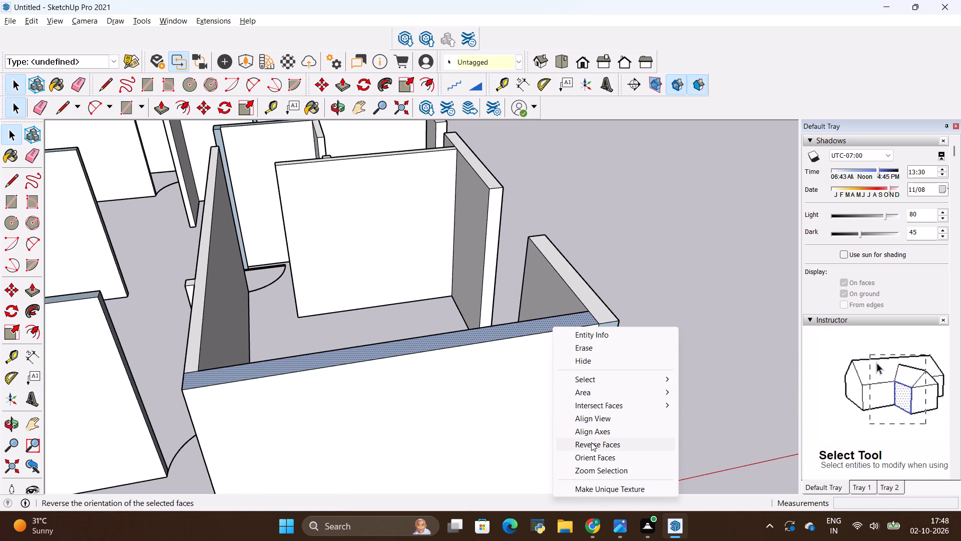
{"action": "left_click", "coordinate": [591, 443]}
{"action": "scroll", "coordinate": [547, 321], "scroll_direction": "down", "scroll_amount": 10}
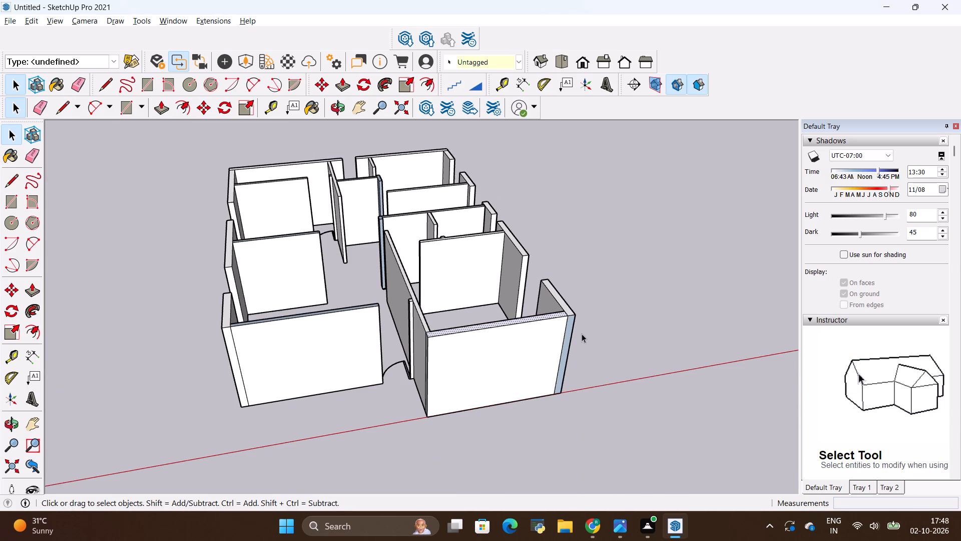
{"action": "scroll", "coordinate": [582, 334], "scroll_direction": "up", "scroll_amount": 8}
{"action": "right_click", "coordinate": [556, 336]}
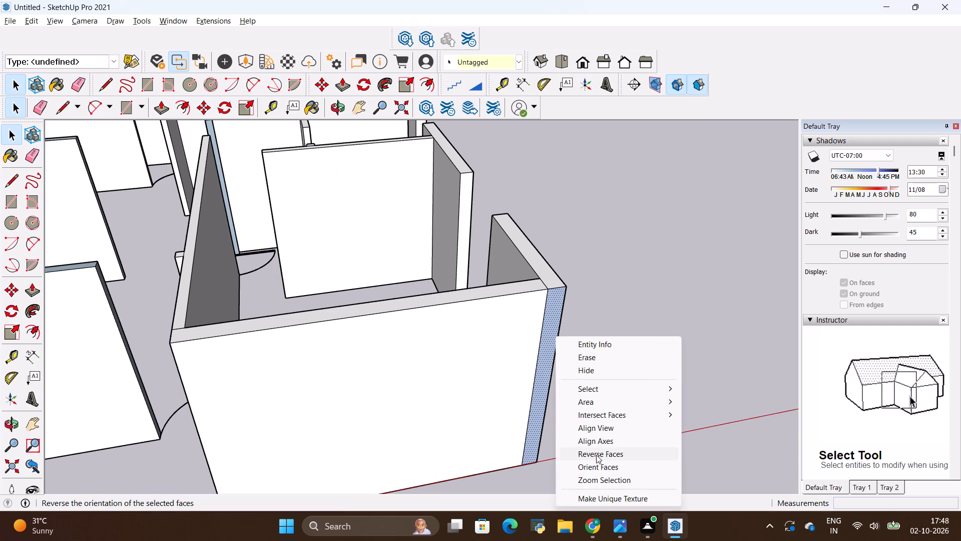
{"action": "left_click", "coordinate": [597, 456]}
{"action": "scroll", "coordinate": [536, 328], "scroll_direction": "down", "scroll_amount": 11}
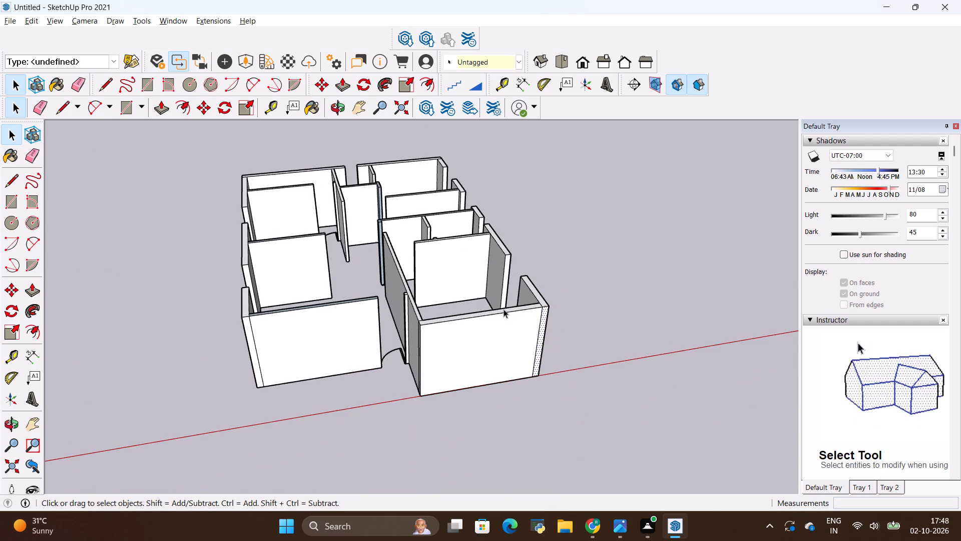
Place a horizontal guide 3' below the top edge of the front wall beside the entrance door opening.
{"action": "middle_click_drag", "start_coordinate": [501, 307], "coordinate": [492, 316]}
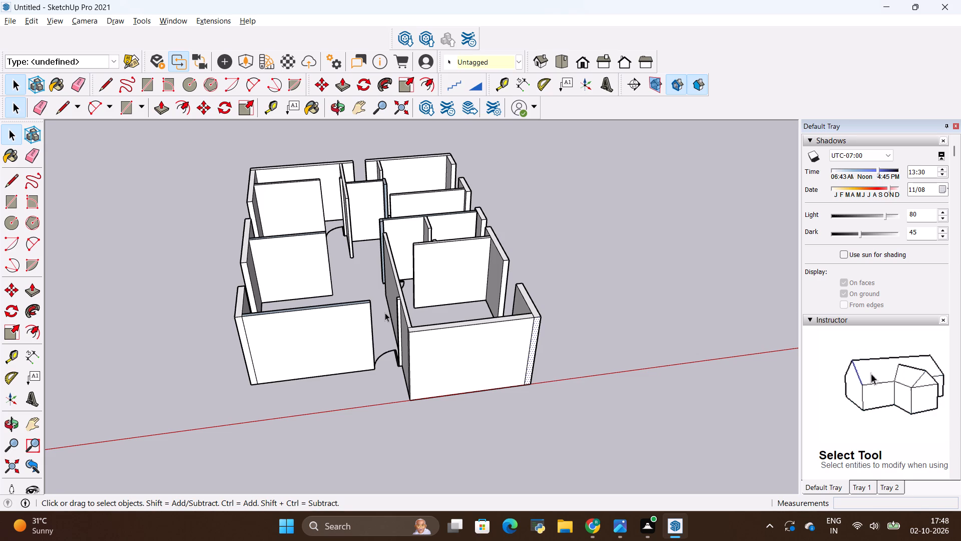
{"action": "scroll", "coordinate": [315, 310], "scroll_direction": "up", "scroll_amount": 2}
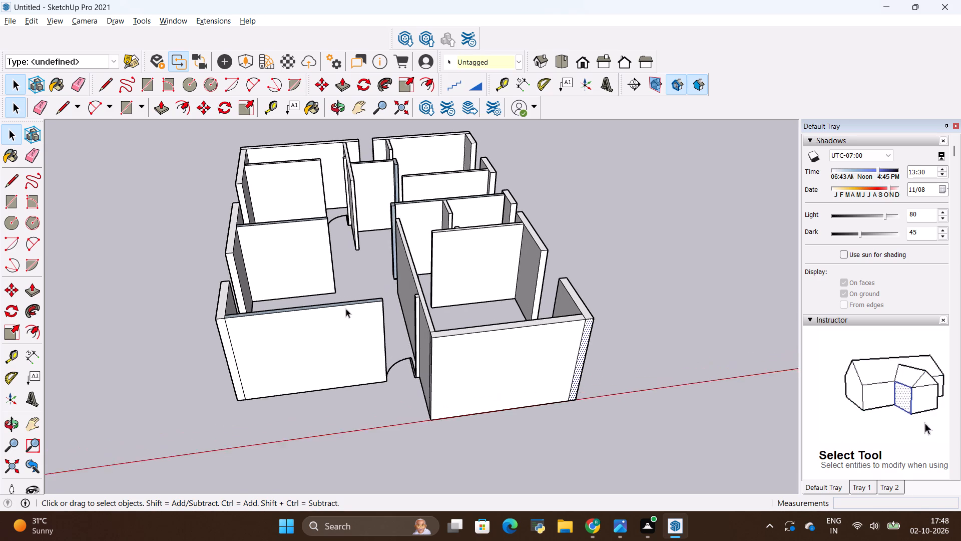
{"action": "scroll", "coordinate": [346, 309], "scroll_direction": "up", "scroll_amount": 3}
{"action": "middle_click_drag", "start_coordinate": [404, 392], "coordinate": [476, 321]}
{"action": "scroll", "coordinate": [474, 321], "scroll_direction": "up", "scroll_amount": 1}
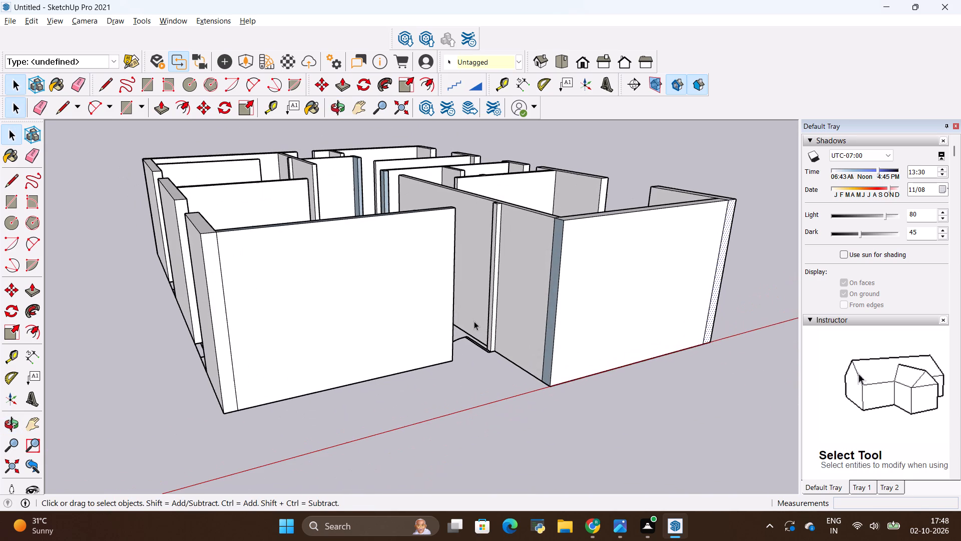
{"action": "key", "text": "t"}
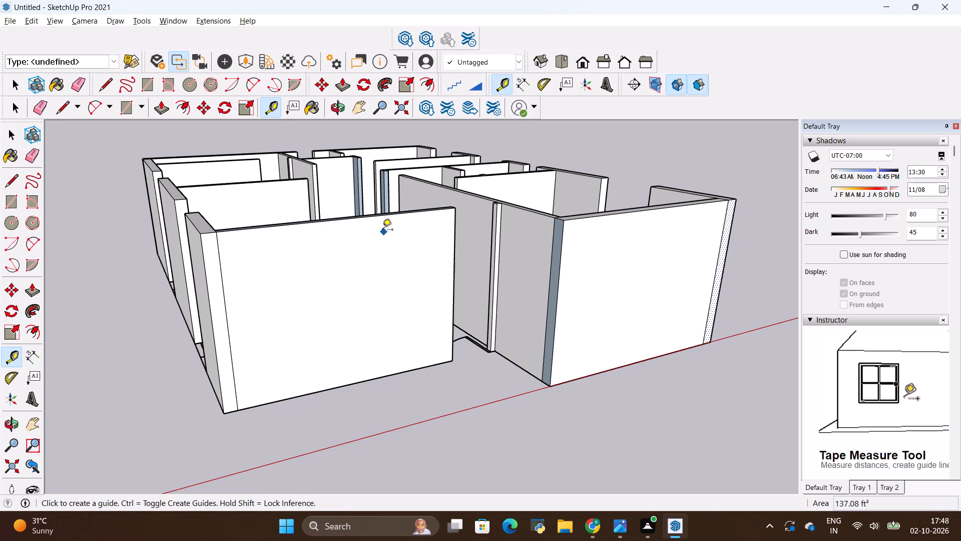
{"action": "left_click", "coordinate": [380, 216]}
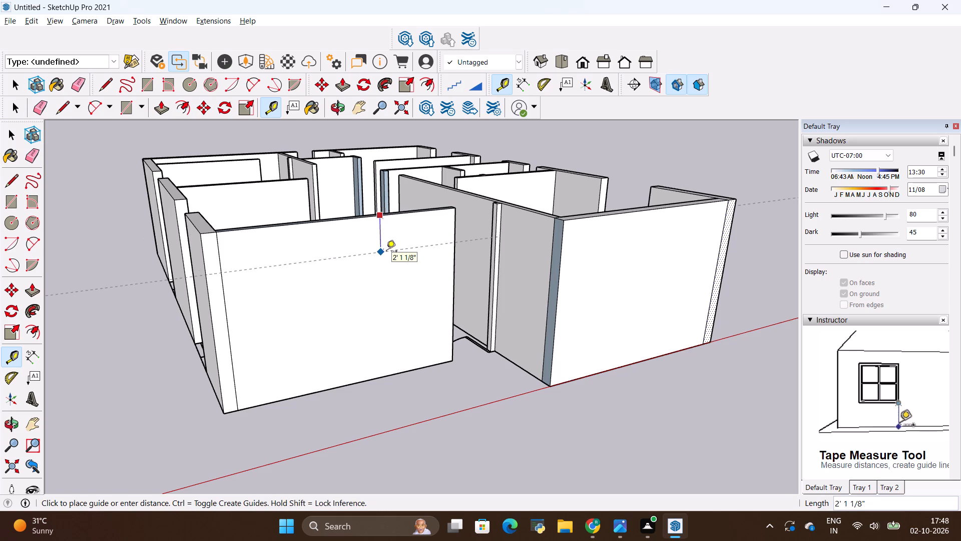
{"action": "key", "text": "BackSpace"}
{"action": "key", "text": "BackSpace"}
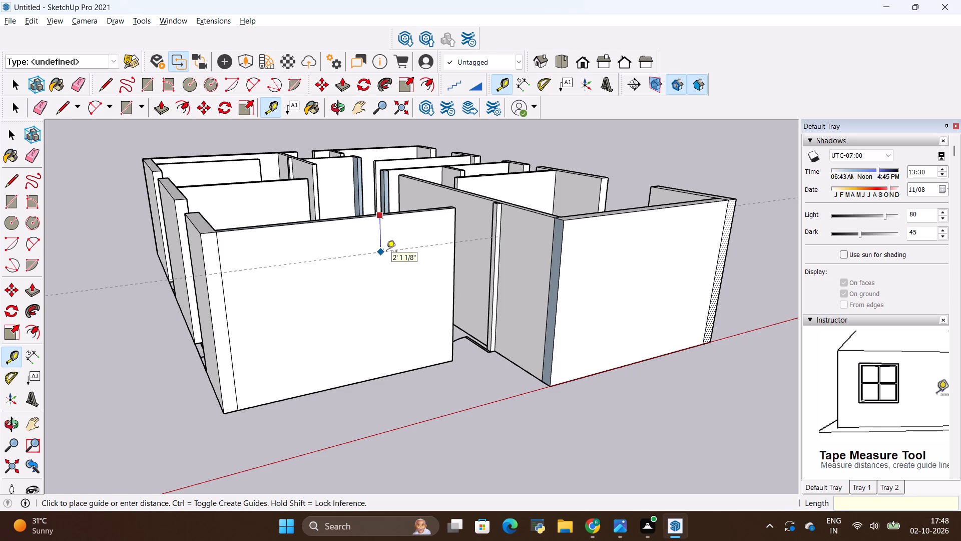
{"action": "type", "text": "3'"}
{"action": "key", "text": "Return"}
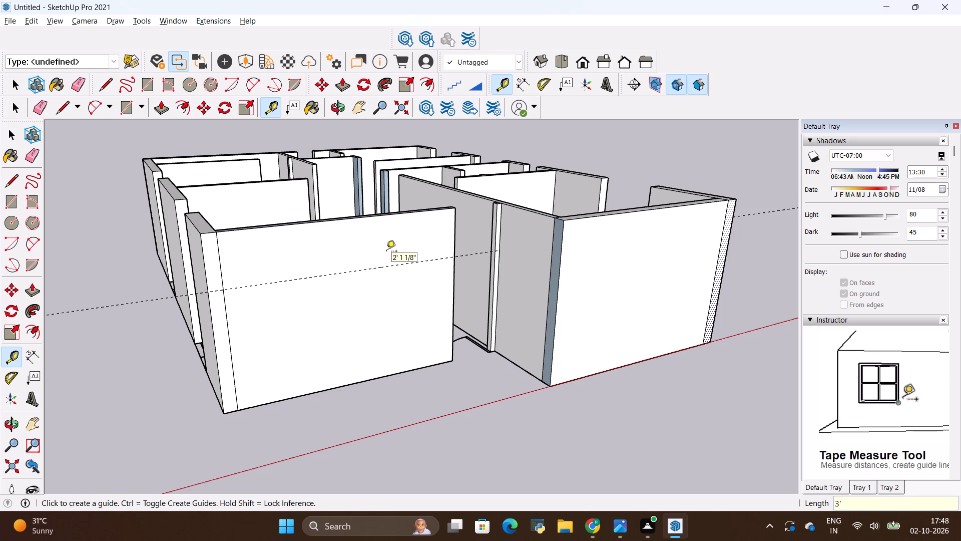
Draw a 5" line across the entrance door's narrow jamb face at the guide's height, splitting off its upper part.
{"action": "key", "text": "l"}
{"action": "scroll", "coordinate": [517, 261], "scroll_direction": "up", "scroll_amount": 3}
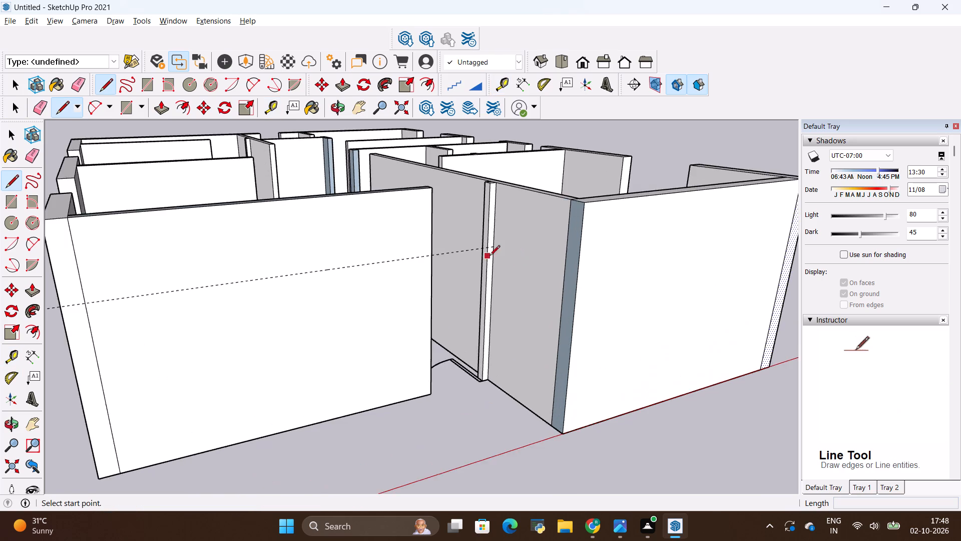
{"action": "scroll", "coordinate": [490, 256], "scroll_direction": "up", "scroll_amount": 5}
{"action": "middle_click_drag", "start_coordinate": [481, 251], "coordinate": [514, 285]}
{"action": "left_click", "coordinate": [524, 284]}
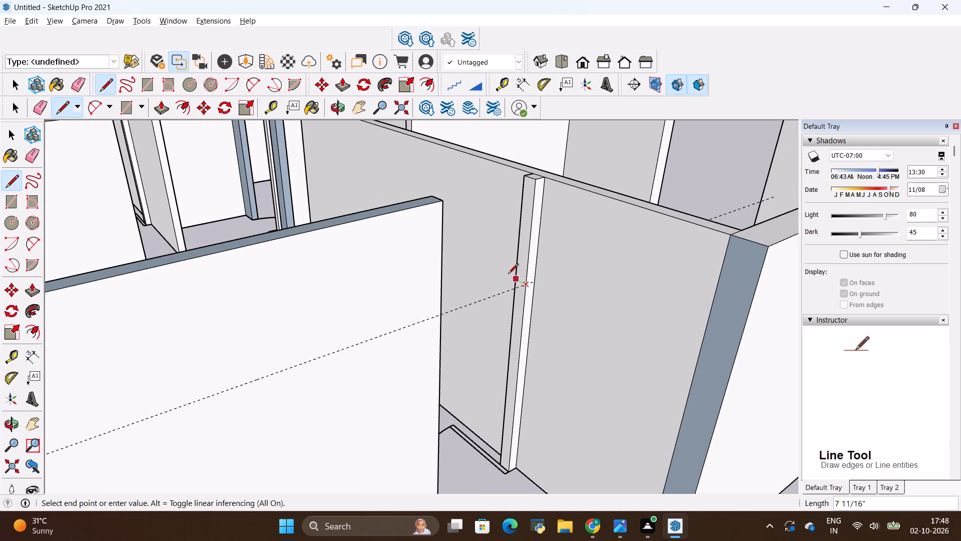
{"action": "left_click", "coordinate": [513, 280]}
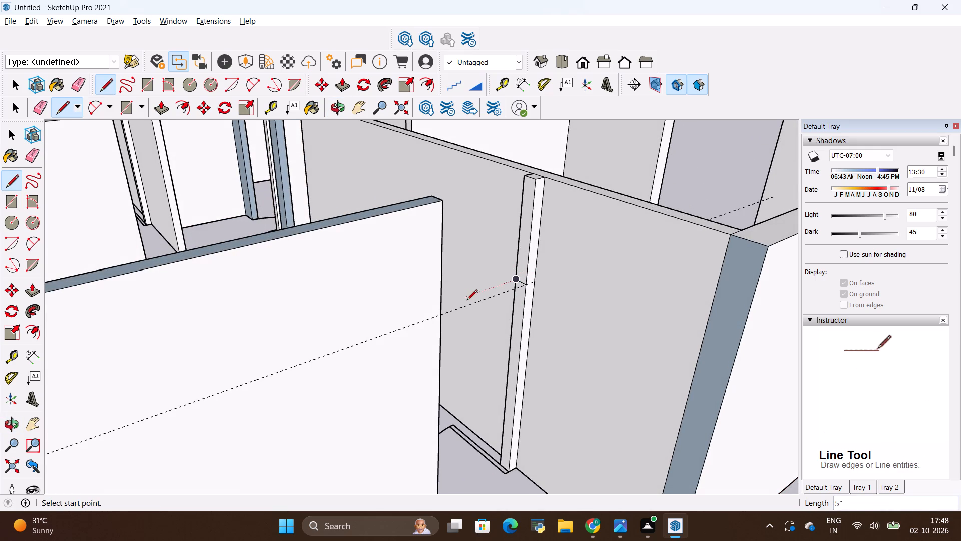
{"action": "key", "text": "Escape"}
Push/Pull the jamb's upper face 3' across to the opposite front wall to form the lintel above the entrance door.
{"action": "key", "text": "p"}
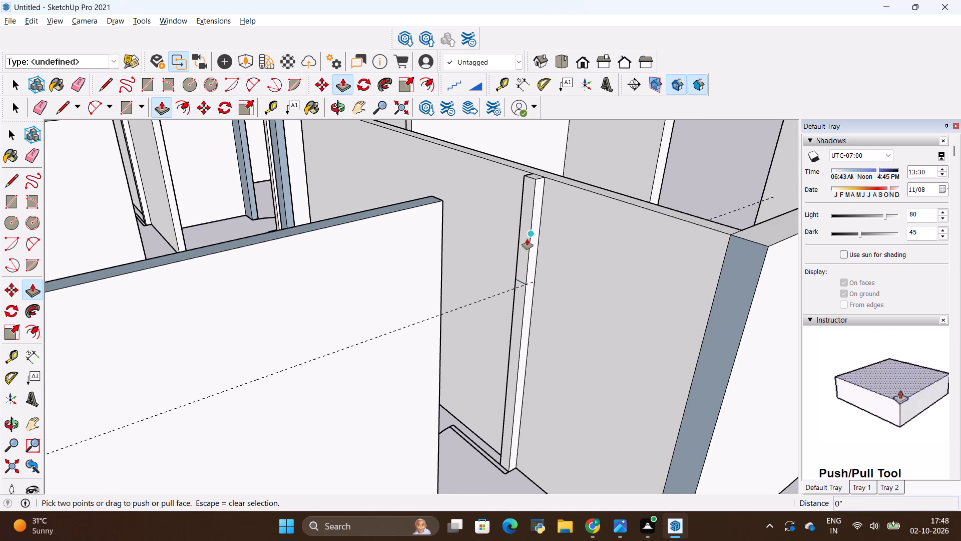
{"action": "left_click", "coordinate": [527, 239]}
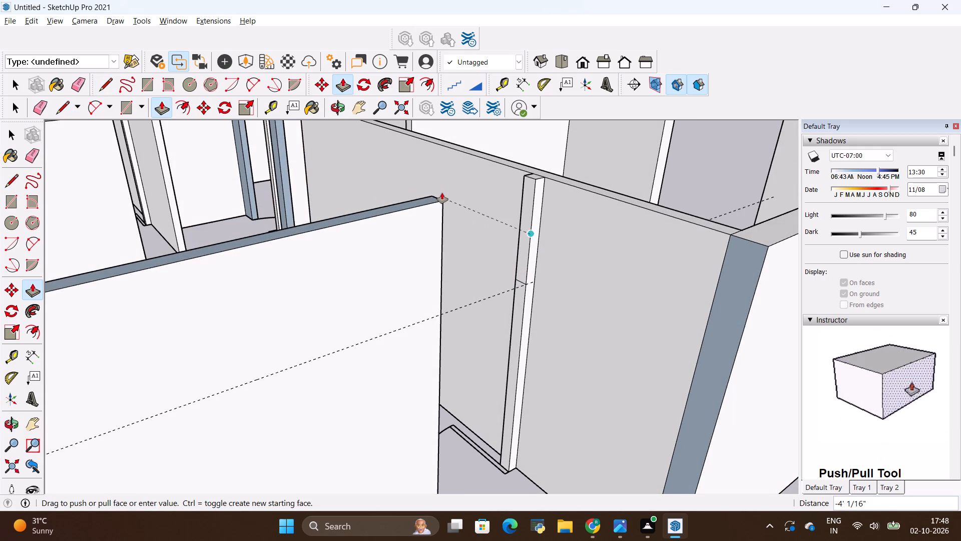
{"action": "key", "text": "Escape"}
{"action": "left_click", "coordinate": [527, 204]}
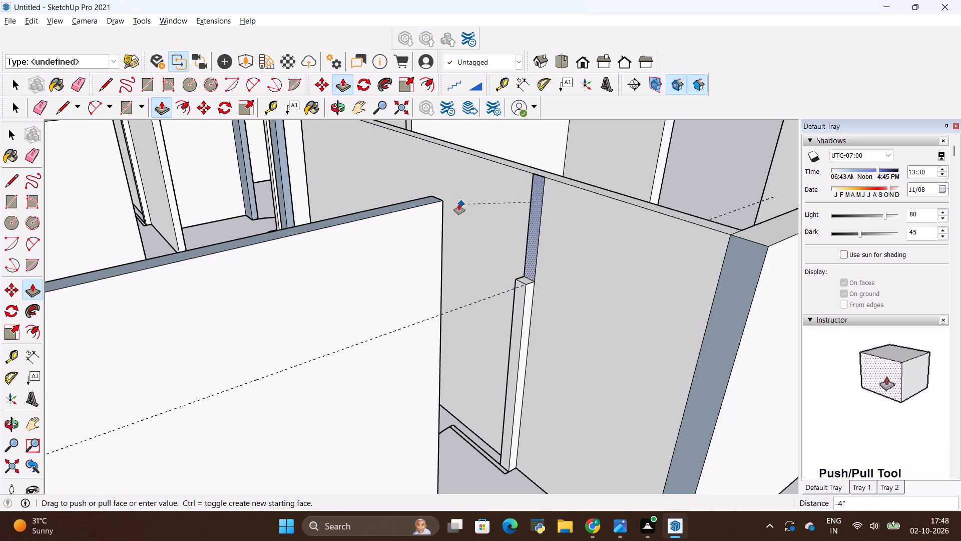
{"action": "left_click", "coordinate": [437, 196]}
{"action": "scroll", "coordinate": [368, 254], "scroll_direction": "down", "scroll_amount": 6}
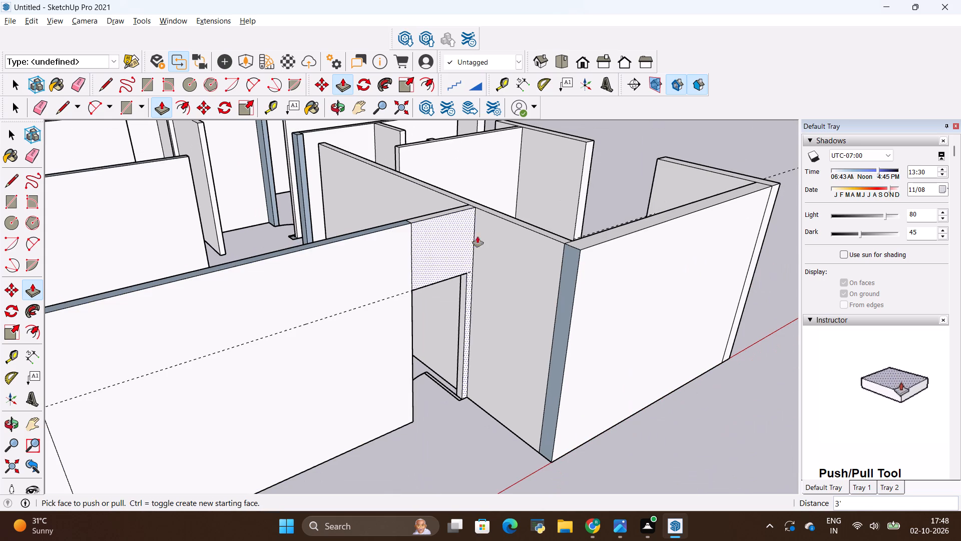
{"action": "key", "text": "Escape"}
Place a horizontal guide 3' below the top edge of the second side wall segment from the front bedroom's corner.
{"action": "scroll", "coordinate": [400, 253], "scroll_direction": "down", "scroll_amount": 1}
{"action": "middle_click_drag", "start_coordinate": [402, 253], "coordinate": [457, 308]}
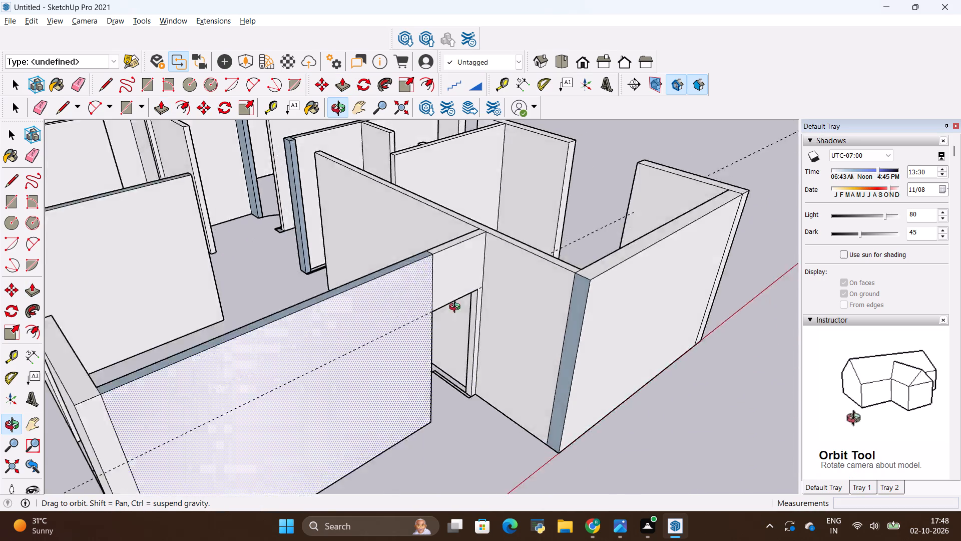
{"action": "middle_click_drag", "start_coordinate": [457, 308], "coordinate": [339, 332]}
{"action": "middle_click_drag", "start_coordinate": [611, 339], "coordinate": [337, 245]}
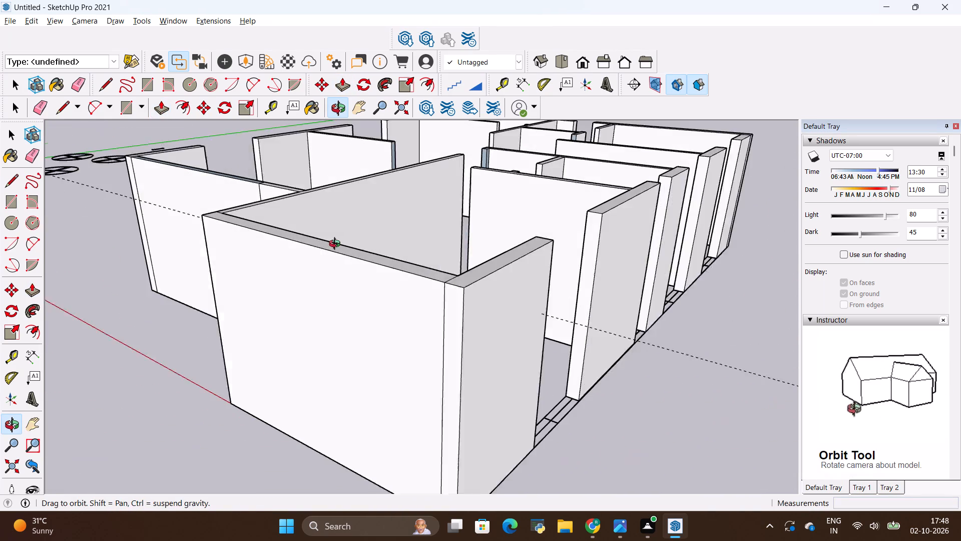
{"action": "middle_click_drag", "start_coordinate": [337, 245], "coordinate": [343, 245]}
{"action": "key", "text": "t"}
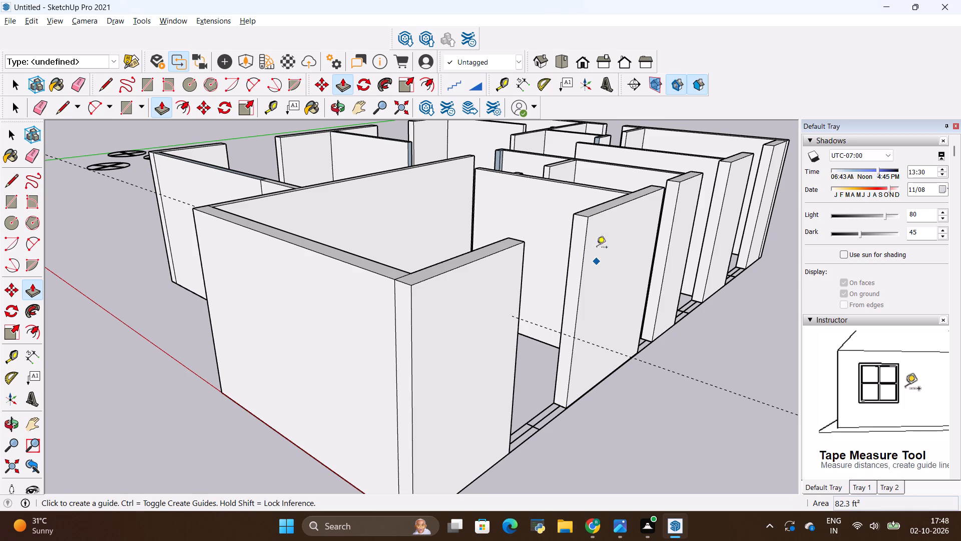
{"action": "left_click", "coordinate": [602, 215]}
{"action": "middle_click_drag", "start_coordinate": [615, 266], "coordinate": [615, 267]}
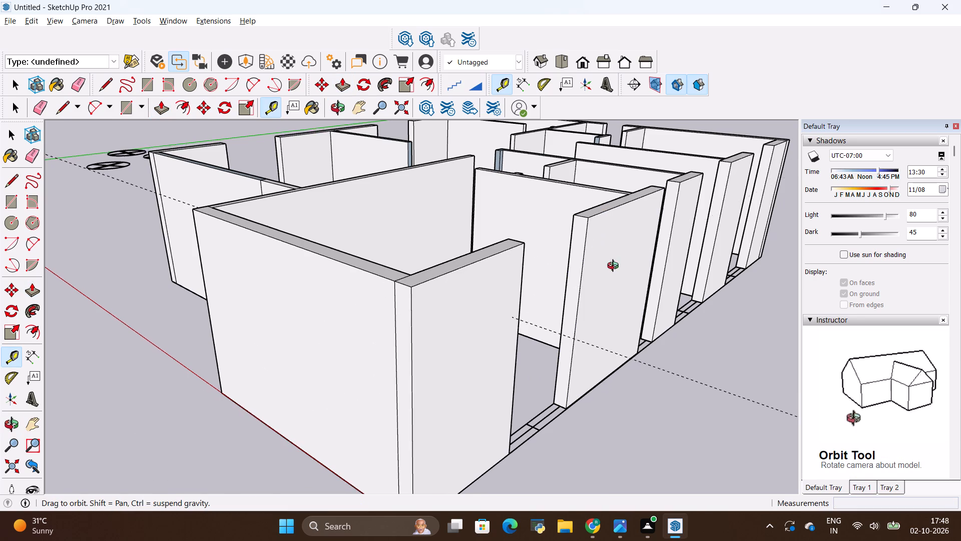
{"action": "middle_click_drag", "start_coordinate": [615, 267], "coordinate": [542, 288]}
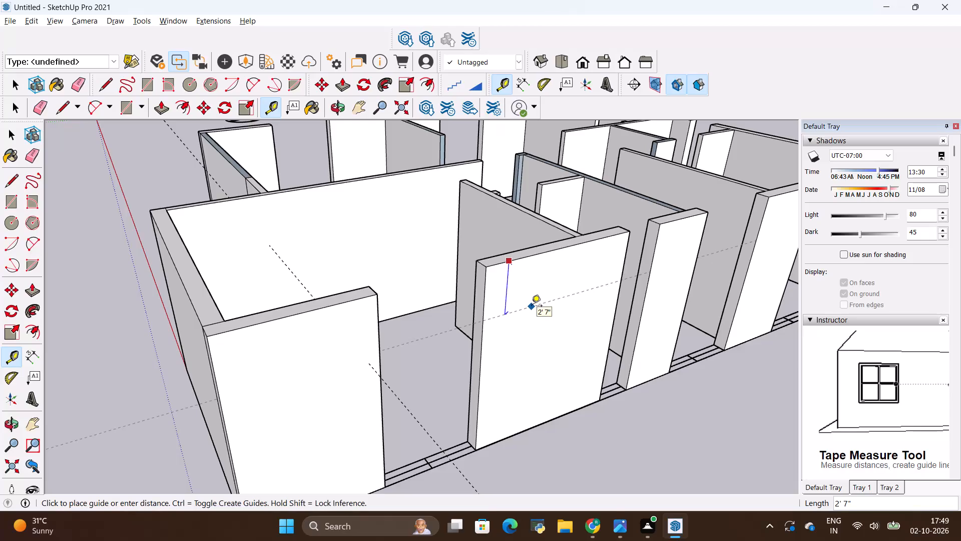
{"action": "scroll", "coordinate": [530, 302], "scroll_direction": "down", "scroll_amount": 2}
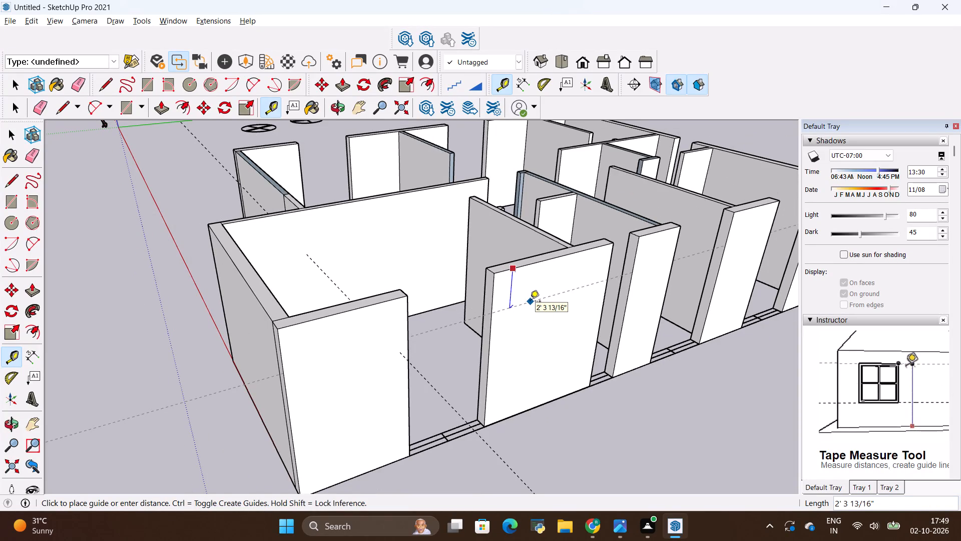
{"action": "key", "text": "BackSpace"}
{"action": "type", "text": "3'"}
{"action": "key", "text": "Return"}
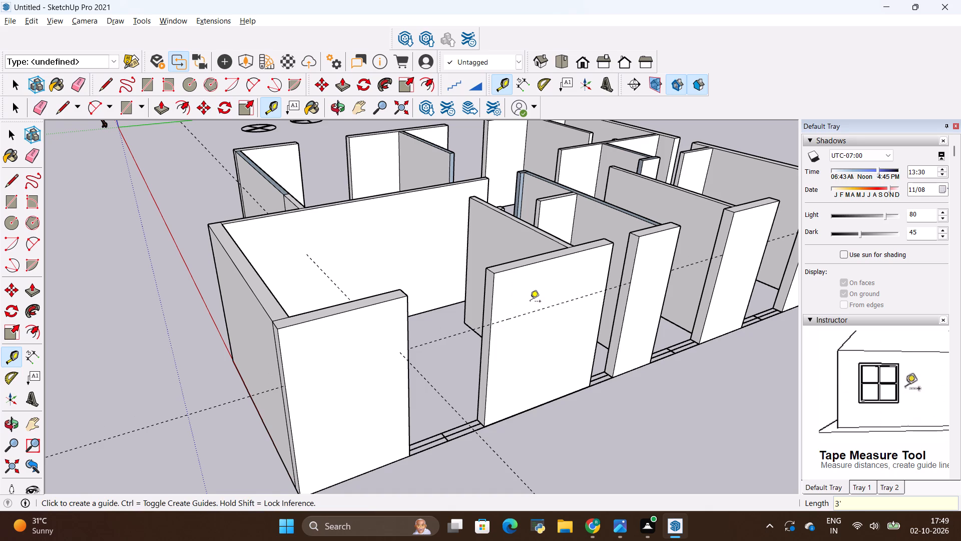
Place another horizontal guide 2' below the top edge of the same side wall segment.
{"action": "left_click", "coordinate": [562, 258]}
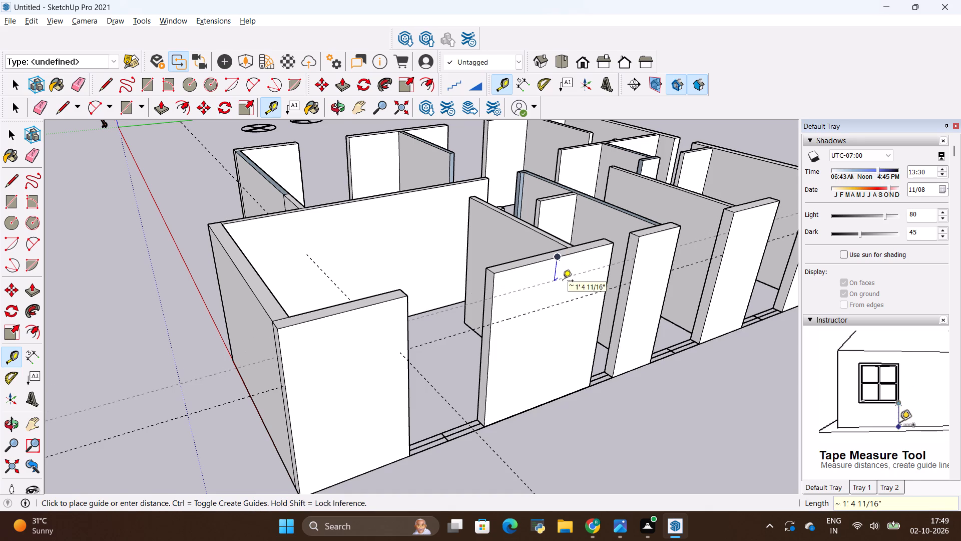
{"action": "key", "text": "BackSpace"}
{"action": "type", "text": "2'"}
{"action": "key", "text": "Return"}
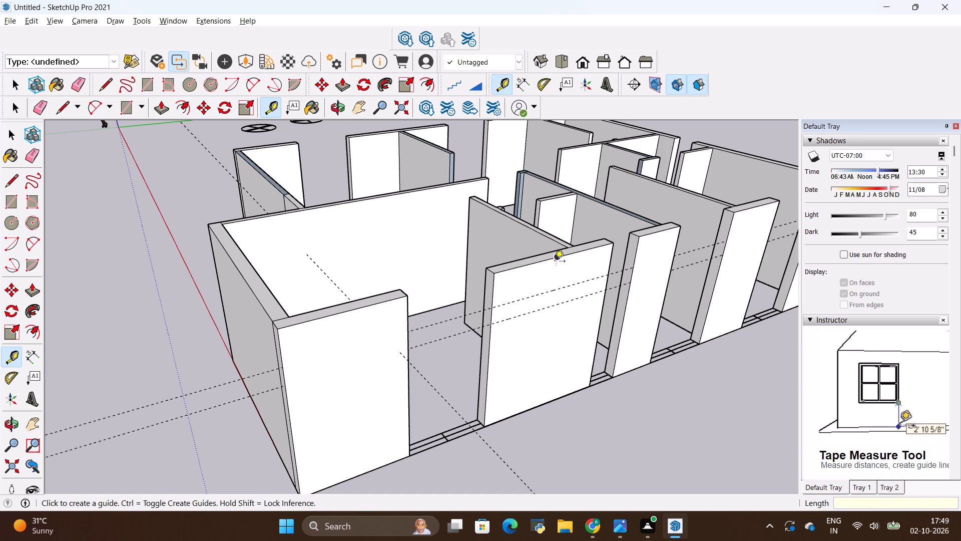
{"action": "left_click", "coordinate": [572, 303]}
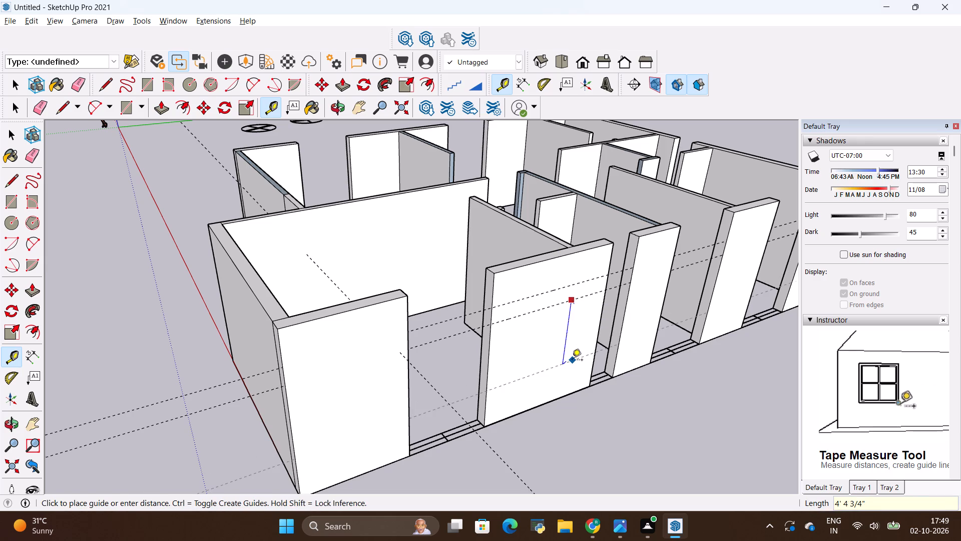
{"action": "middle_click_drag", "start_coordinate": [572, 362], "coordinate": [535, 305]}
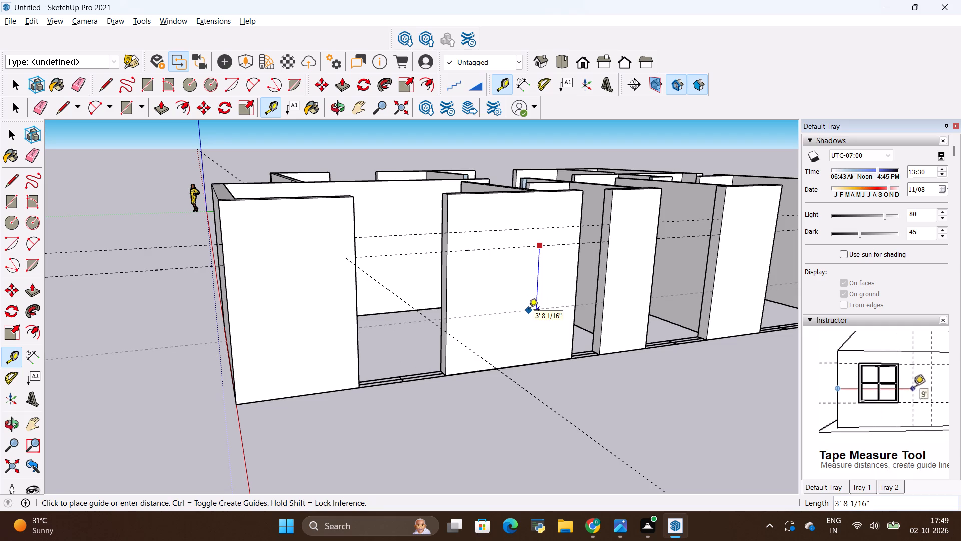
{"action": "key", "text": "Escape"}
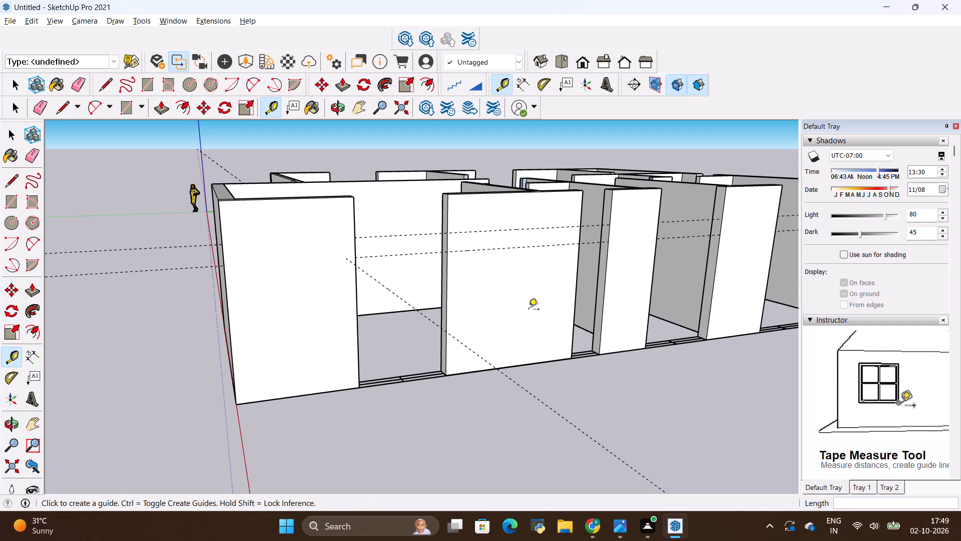
Erase the horizontal guide 3' below the top edge of the second side wall segment.
{"action": "key", "text": "e"}
{"action": "left_click_drag", "start_coordinate": [539, 243], "coordinate": [541, 248]}
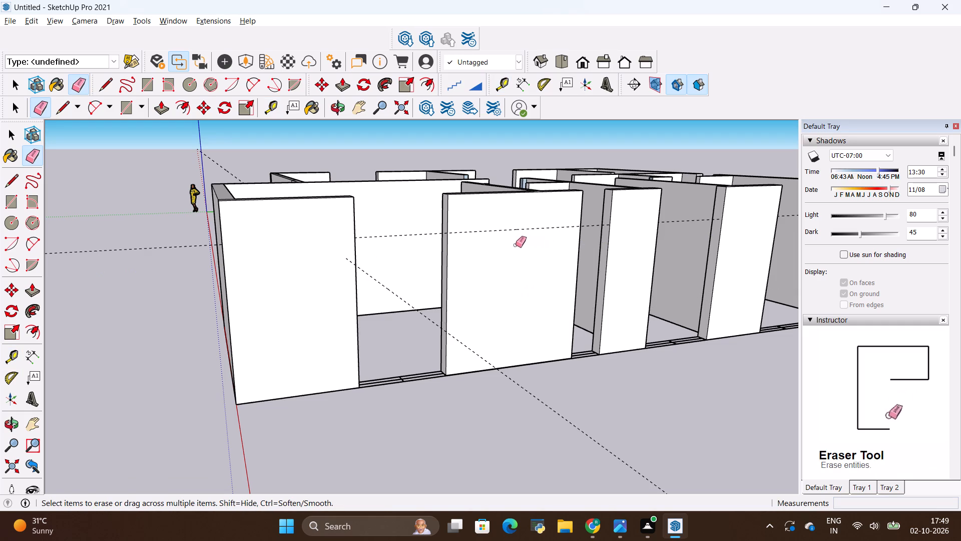
Place a horizontal guide 2' below the remaining upper guide on the second side wall segment.
{"action": "key", "text": "t"}
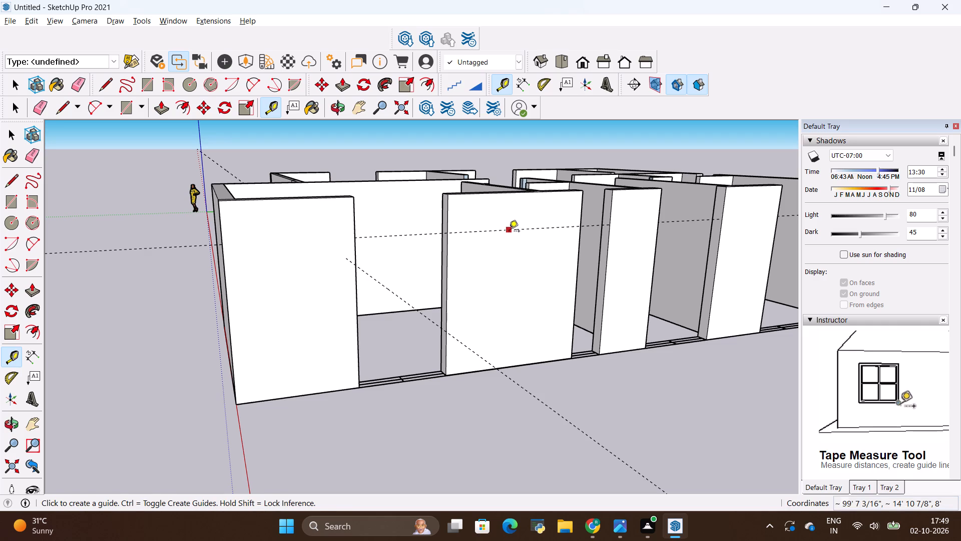
{"action": "left_click", "coordinate": [509, 232]}
{"action": "key", "text": "BackSpace"}
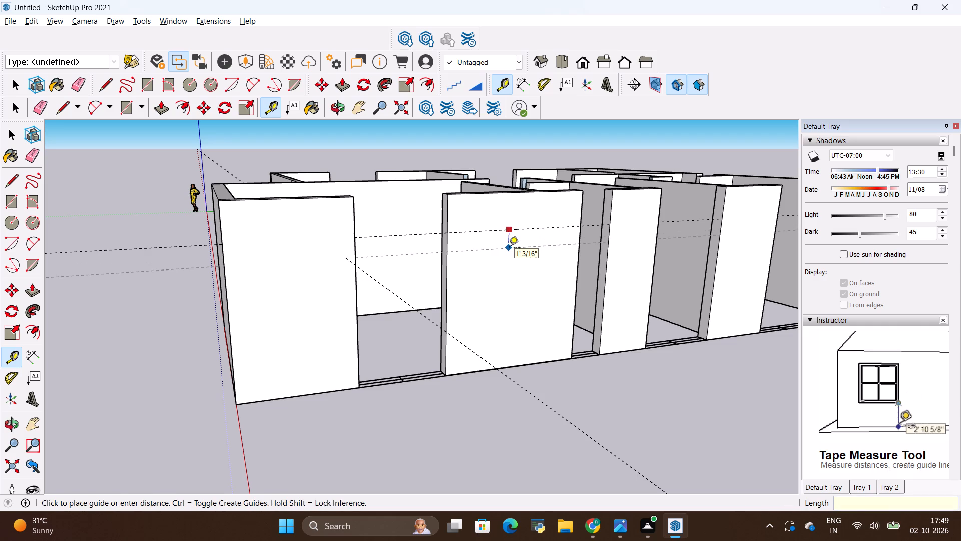
{"action": "type", "text": "2'"}
{"action": "key", "text": "Return"}
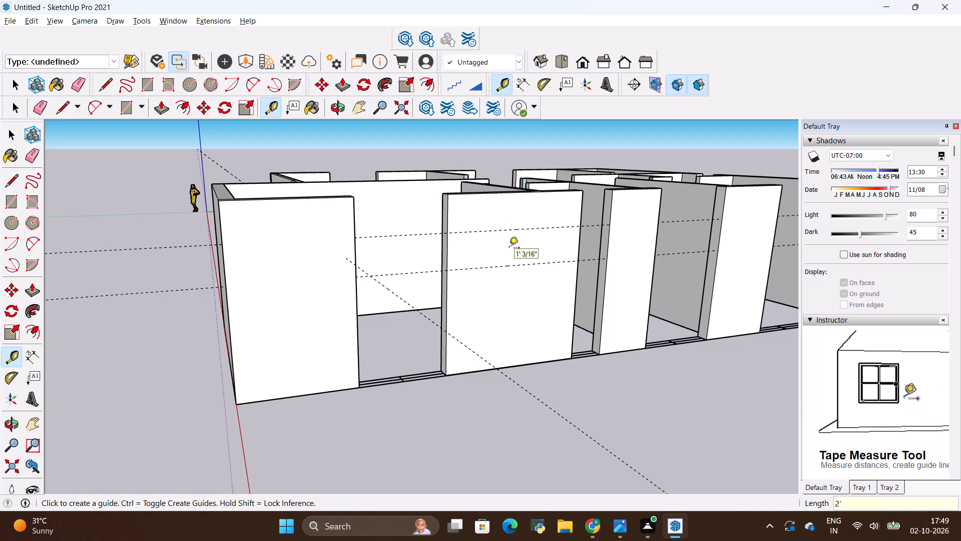
Place another horizontal guide 5' below the upper guide on the same side wall segment.
{"action": "left_click", "coordinate": [507, 232]}
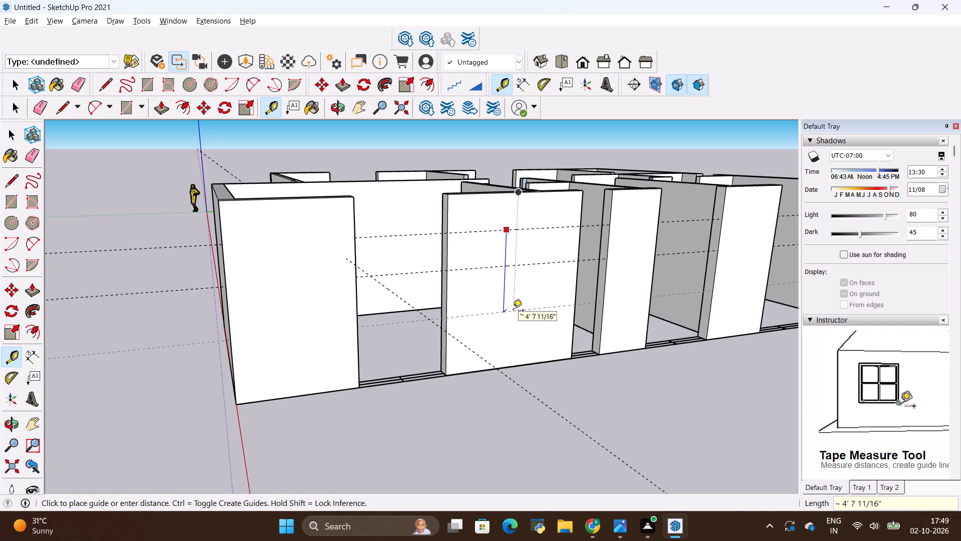
{"action": "key", "text": "BackSpace"}
{"action": "key", "text": "BackSpace"}
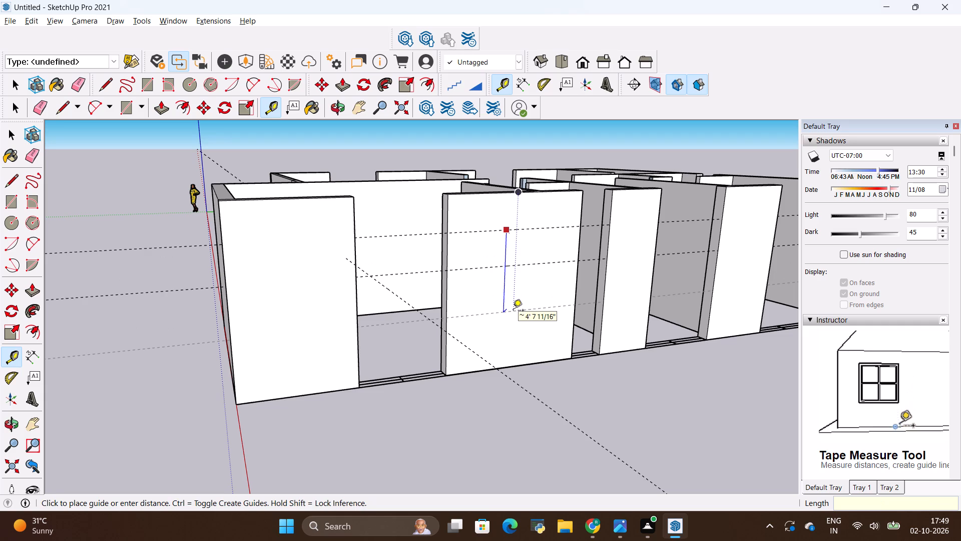
{"action": "type", "text": "5'"}
{"action": "key", "text": "Return"}
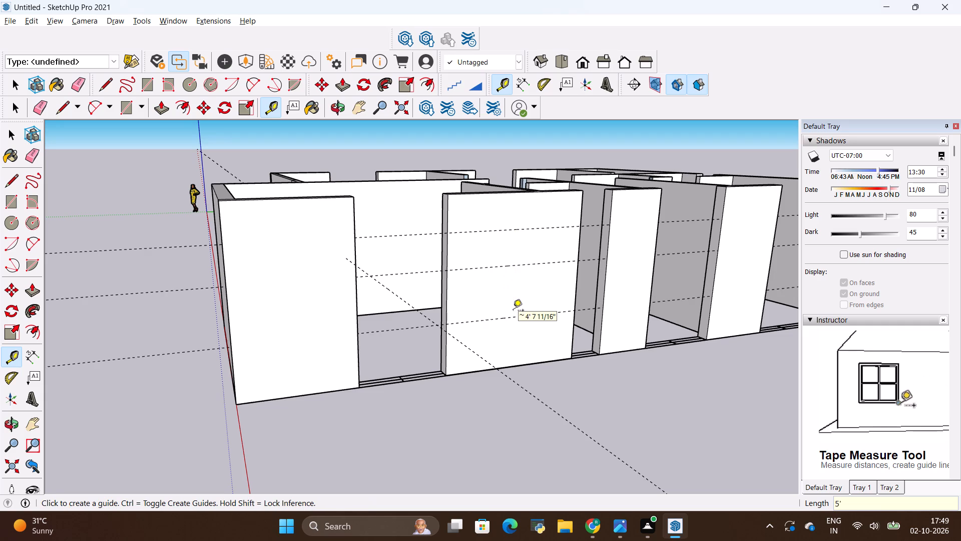
Draw lines across the second side wall segment's narrow jamb face, facing the corner segment, at the uppermost and lowest guides.
{"action": "scroll", "coordinate": [485, 307], "scroll_direction": "up", "scroll_amount": 4}
{"action": "middle_click_drag", "start_coordinate": [463, 272], "coordinate": [408, 346]}
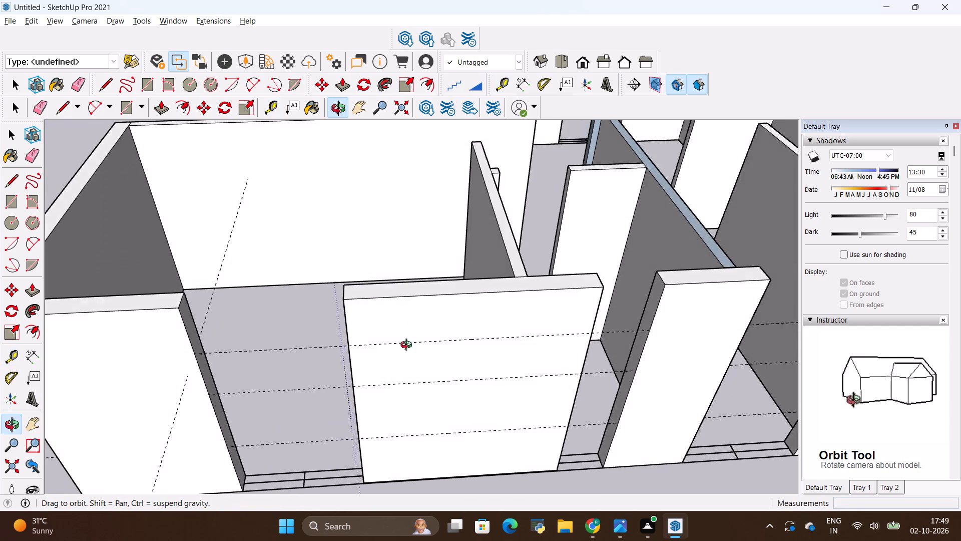
{"action": "middle_click_drag", "start_coordinate": [408, 346], "coordinate": [440, 277]}
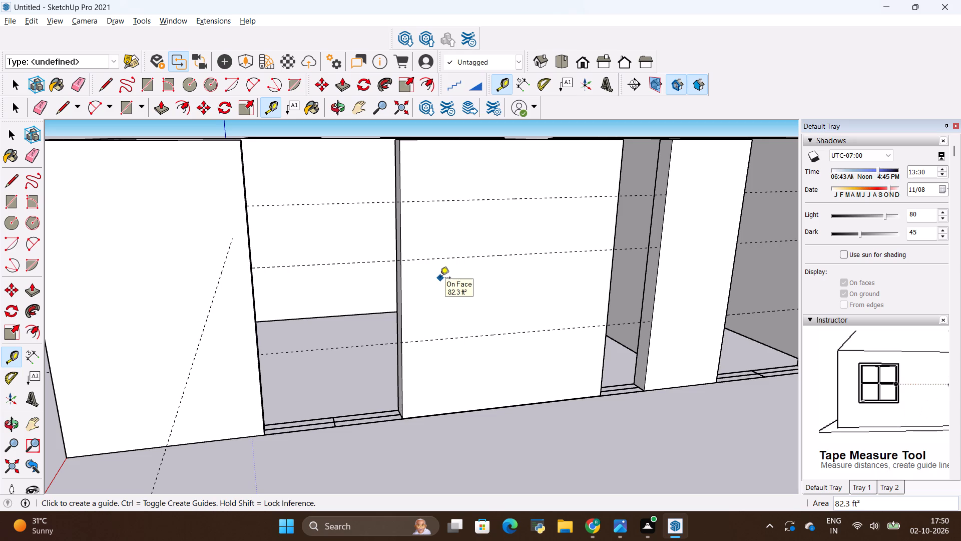
{"action": "scroll", "coordinate": [445, 305], "scroll_direction": "down", "scroll_amount": 2}
{"action": "scroll", "coordinate": [442, 367], "scroll_direction": "up", "scroll_amount": 1}
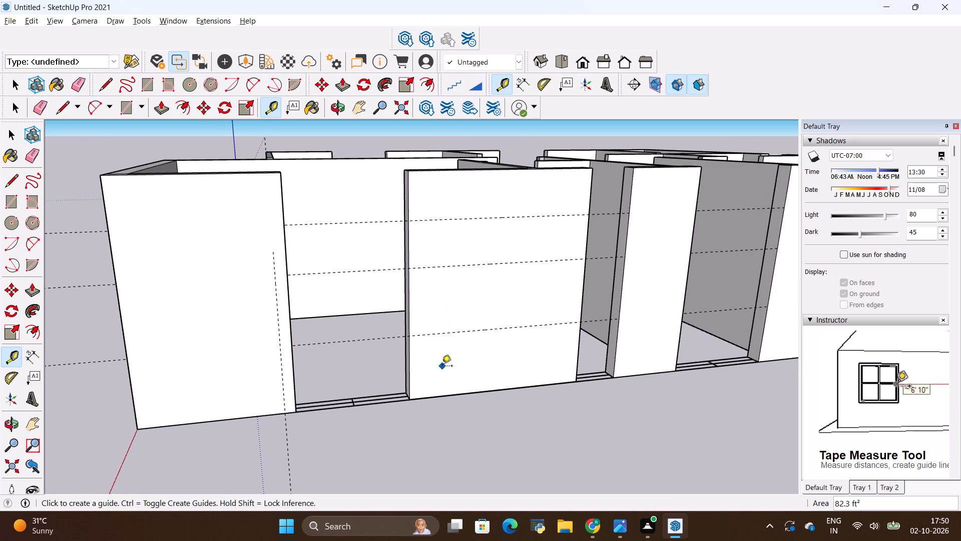
{"action": "scroll", "coordinate": [442, 367], "scroll_direction": "up", "scroll_amount": 1}
{"action": "middle_click_drag", "start_coordinate": [442, 360], "coordinate": [449, 345]}
{"action": "scroll", "coordinate": [443, 340], "scroll_direction": "down", "scroll_amount": 4}
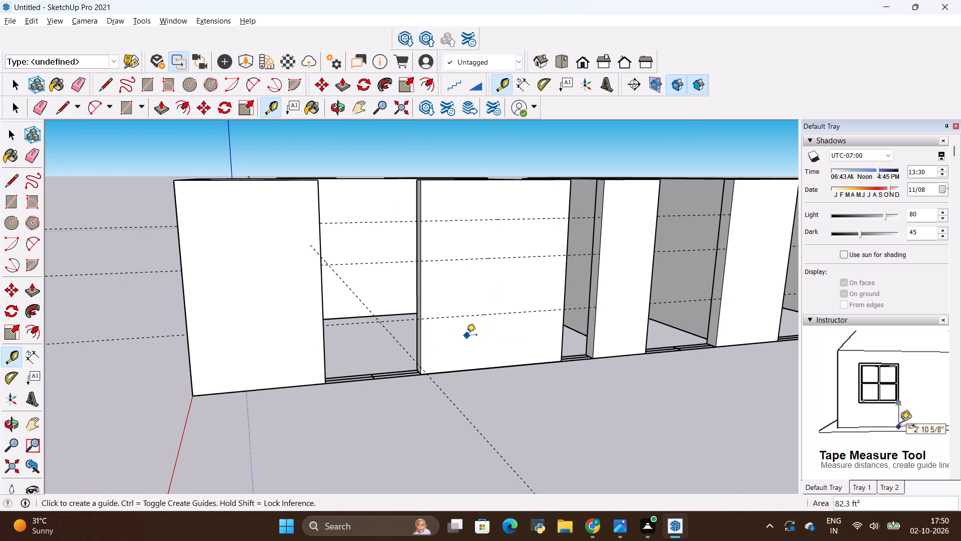
{"action": "middle_click_drag", "start_coordinate": [466, 336], "coordinate": [612, 390]}
{"action": "key", "text": "l"}
{"action": "scroll", "coordinate": [595, 270], "scroll_direction": "up", "scroll_amount": 1}
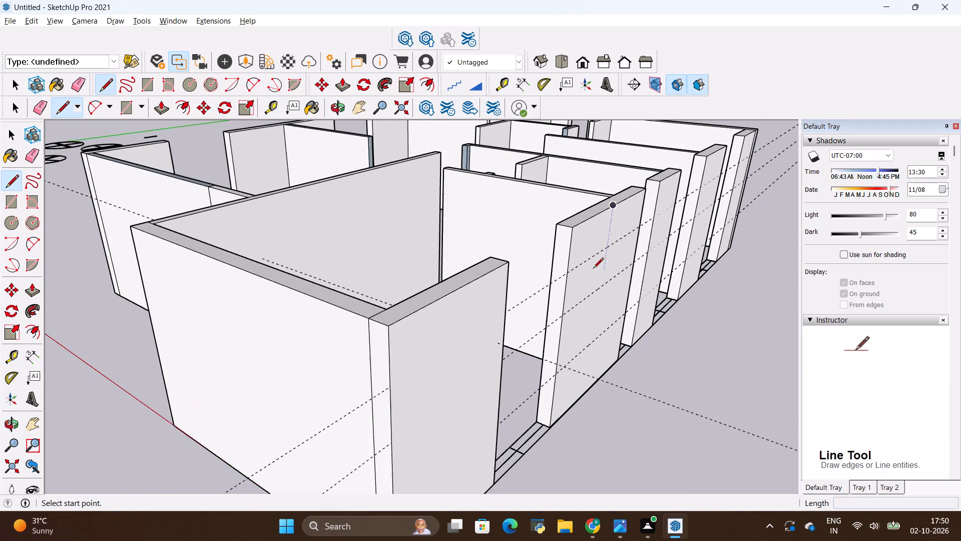
{"action": "scroll", "coordinate": [593, 269], "scroll_direction": "up", "scroll_amount": 2}
{"action": "left_click", "coordinate": [568, 270]}
{"action": "left_click", "coordinate": [550, 261]}
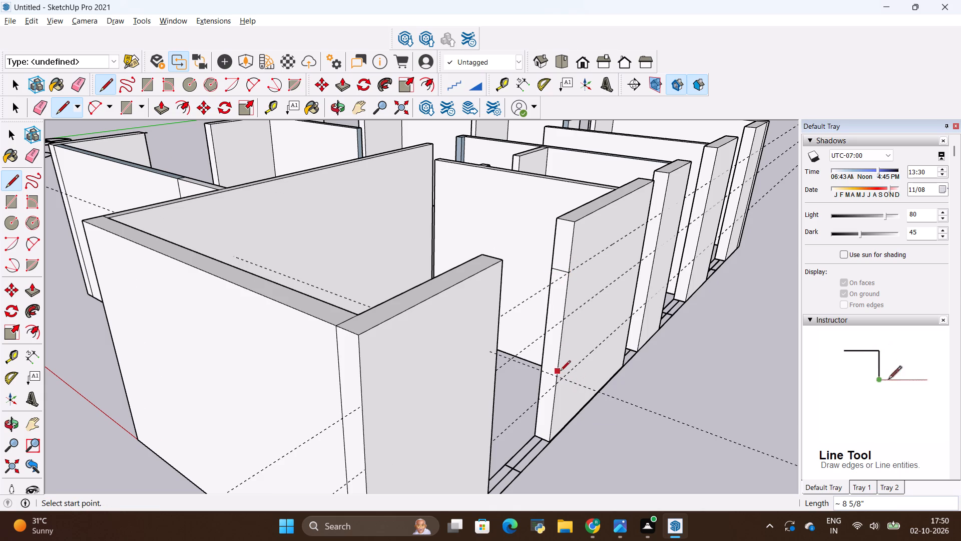
{"action": "scroll", "coordinate": [558, 377], "scroll_direction": "up", "scroll_amount": 4}
{"action": "middle_click_drag", "start_coordinate": [560, 396], "coordinate": [560, 368]}
{"action": "scroll", "coordinate": [560, 396], "scroll_direction": "up", "scroll_amount": 1}
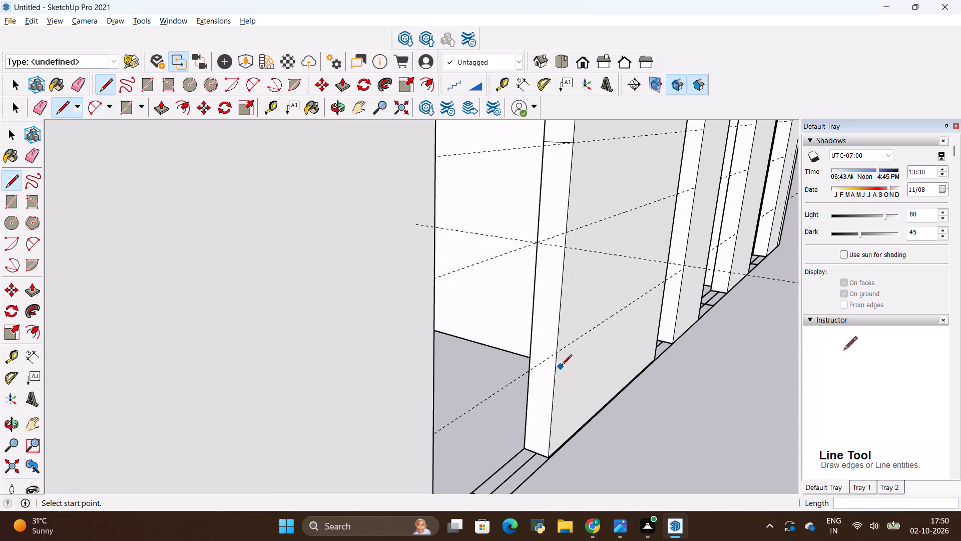
{"action": "left_click", "coordinate": [558, 350]}
{"action": "left_click", "coordinate": [534, 343]}
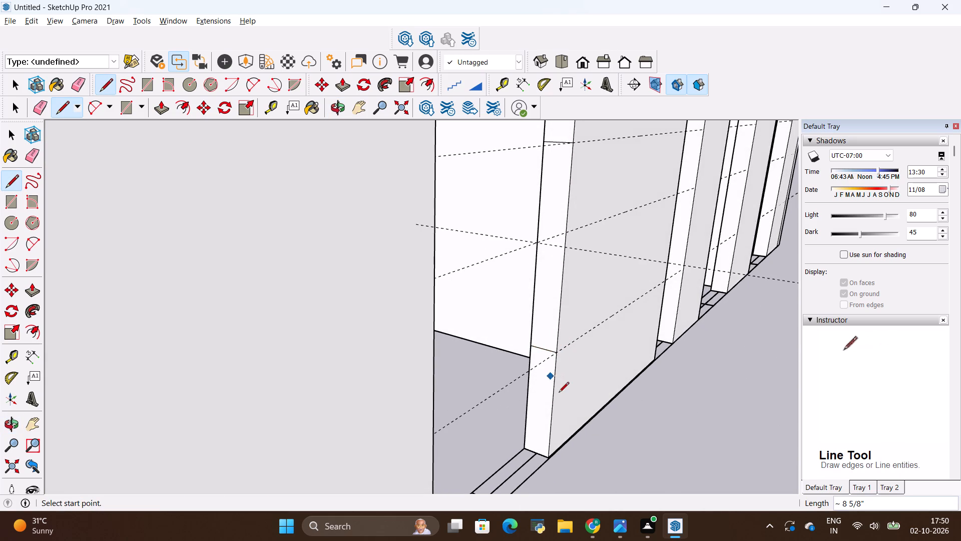
Draw lines across the third side wall segment's narrow jamb face at the upper and middle guides.
{"action": "scroll", "coordinate": [560, 394], "scroll_direction": "down", "scroll_amount": 3}
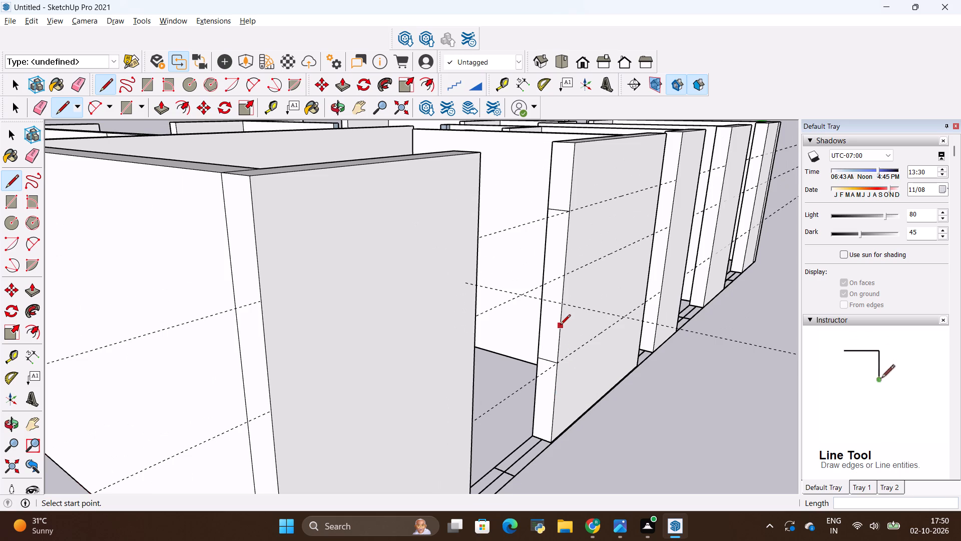
{"action": "scroll", "coordinate": [497, 272], "scroll_direction": "down", "scroll_amount": 4}
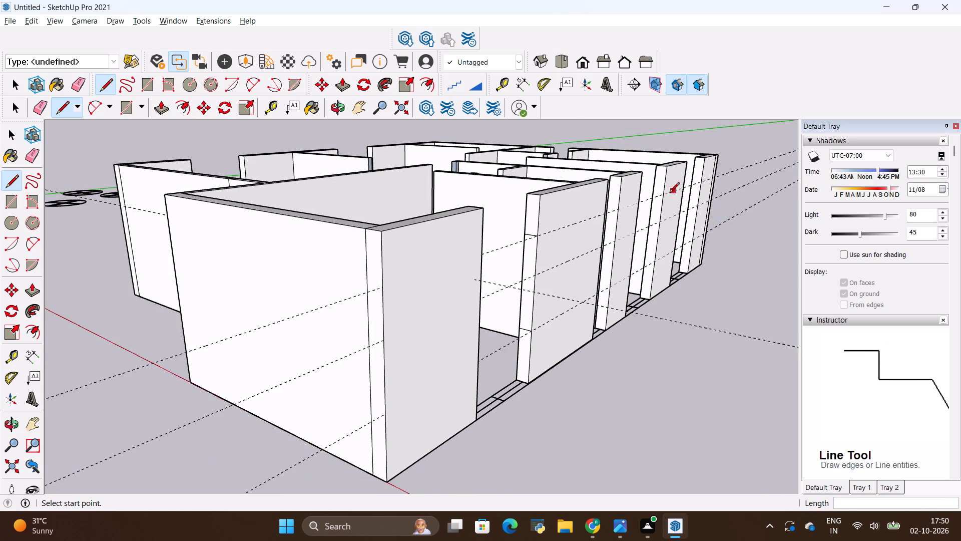
{"action": "scroll", "coordinate": [669, 193], "scroll_direction": "up", "scroll_amount": 3}
{"action": "scroll", "coordinate": [632, 214], "scroll_direction": "up", "scroll_amount": 4}
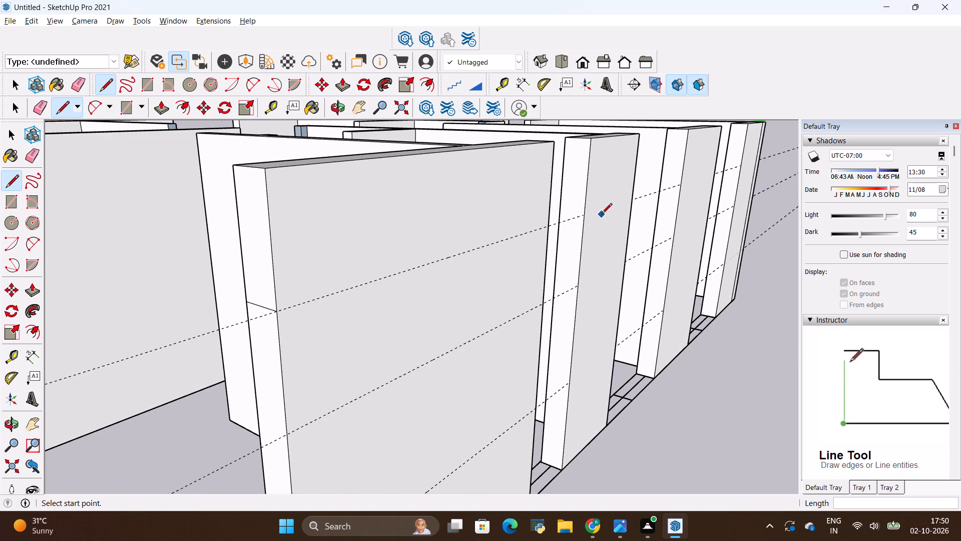
{"action": "left_click", "coordinate": [584, 216]}
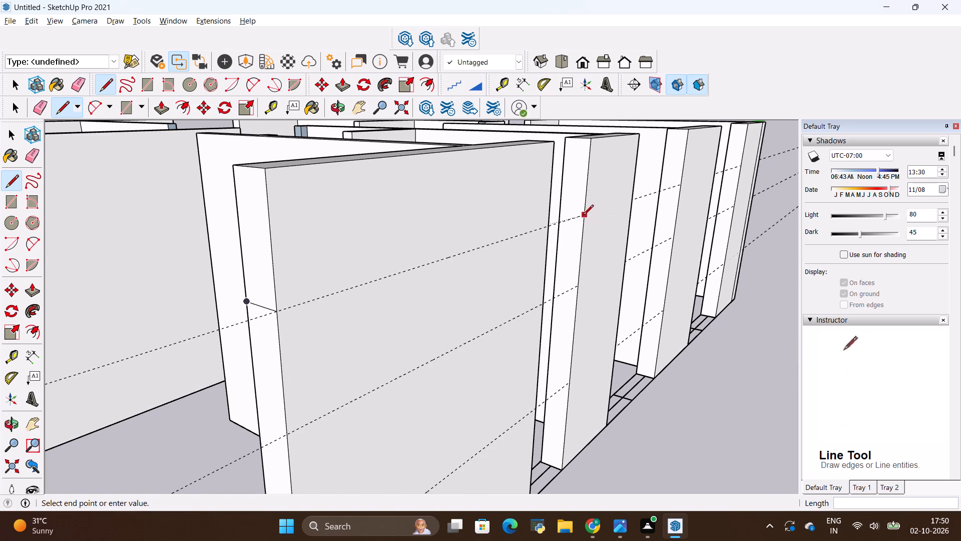
{"action": "left_click", "coordinate": [564, 211]}
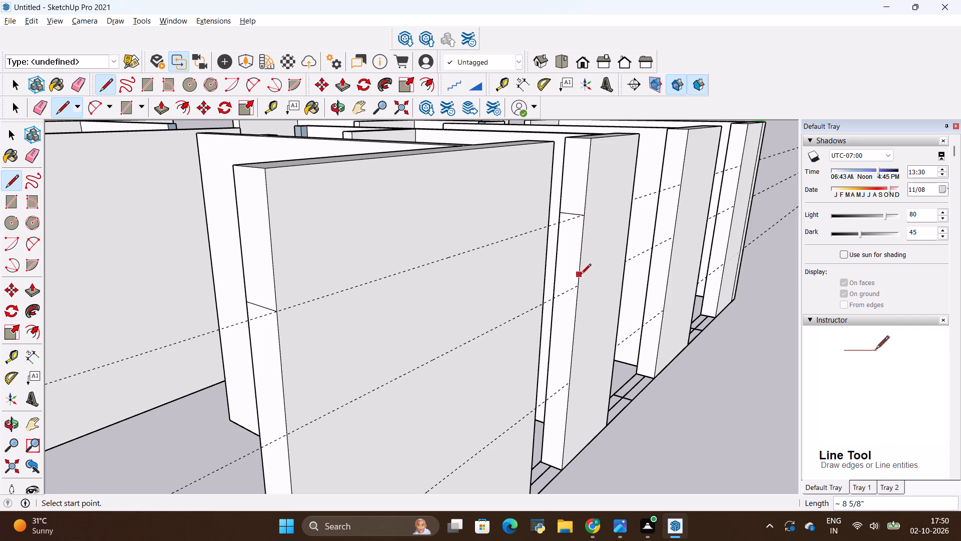
{"action": "left_click", "coordinate": [578, 287]}
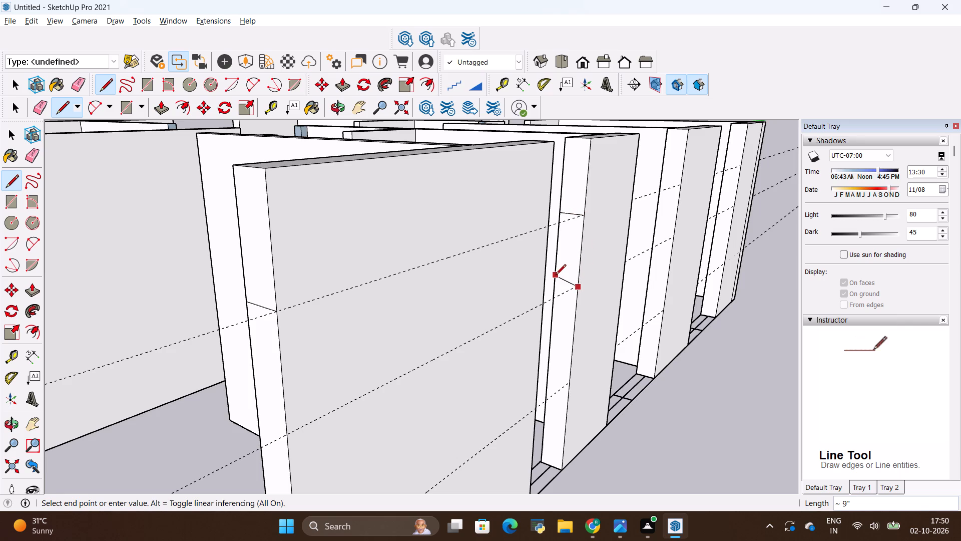
{"action": "left_click", "coordinate": [555, 282]}
Draw 9" lines across the fourth side wall segment's narrow jamb face at the uppermost and lowest guides.
{"action": "scroll", "coordinate": [503, 262], "scroll_direction": "down", "scroll_amount": 4}
{"action": "middle_click_drag", "start_coordinate": [524, 264], "coordinate": [434, 228]}
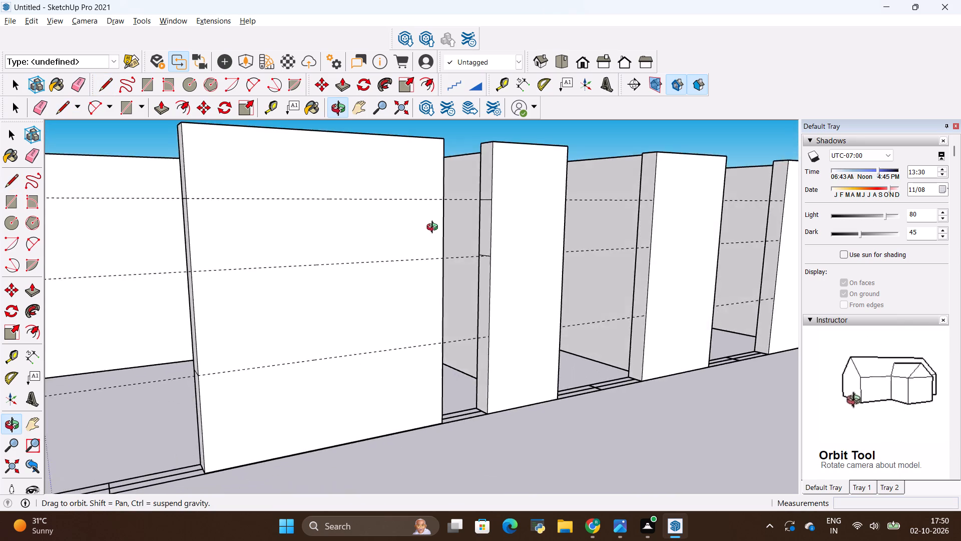
{"action": "middle_click_drag", "start_coordinate": [434, 228], "coordinate": [382, 237]}
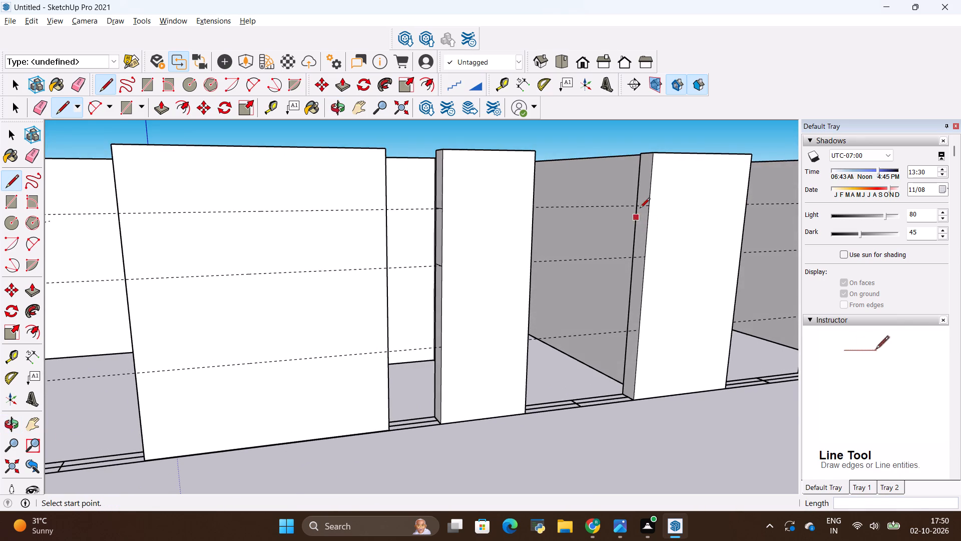
{"action": "scroll", "coordinate": [641, 205], "scroll_direction": "up", "scroll_amount": 2}
{"action": "middle_click_drag", "start_coordinate": [625, 219], "coordinate": [716, 277]}
{"action": "scroll", "coordinate": [716, 232], "scroll_direction": "up", "scroll_amount": 3}
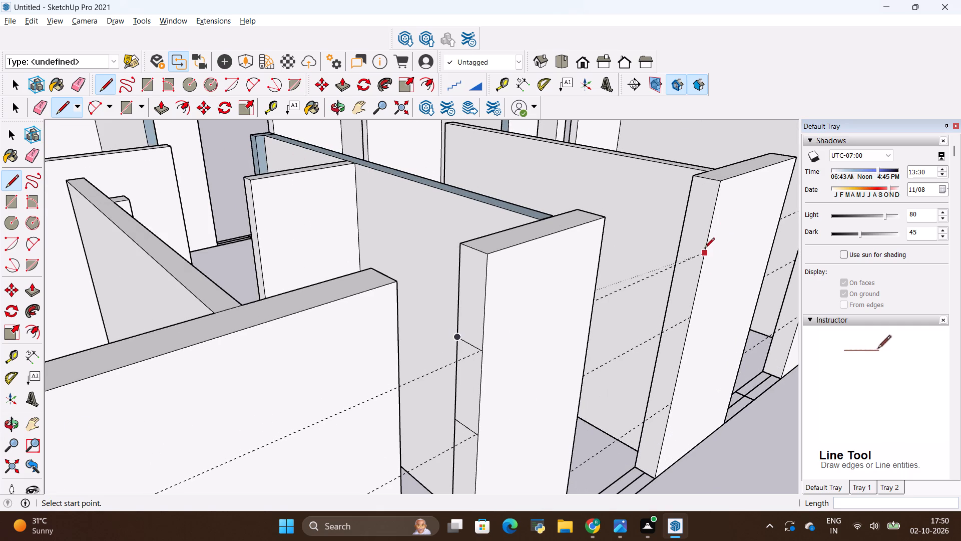
{"action": "left_click", "coordinate": [703, 249]}
{"action": "left_click", "coordinate": [678, 244]}
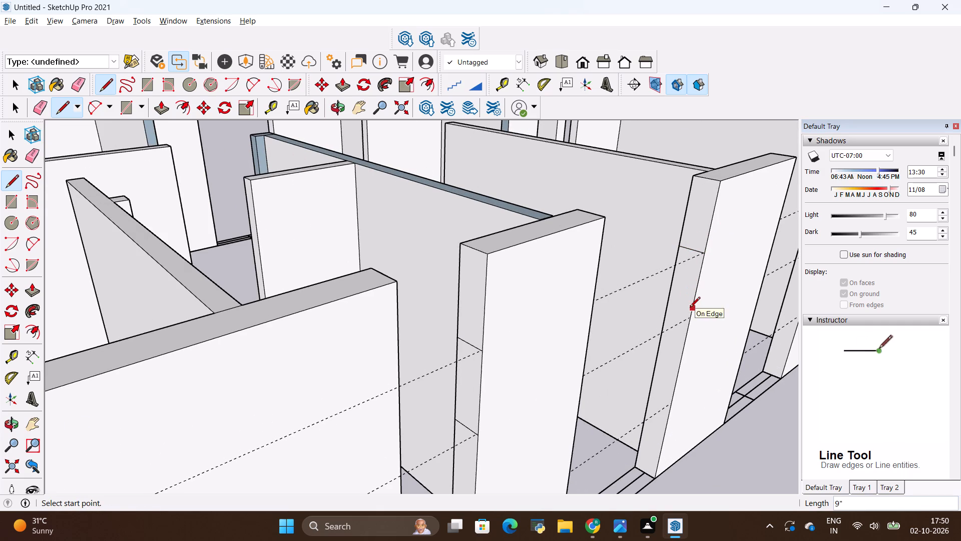
{"action": "left_click", "coordinate": [672, 403]}
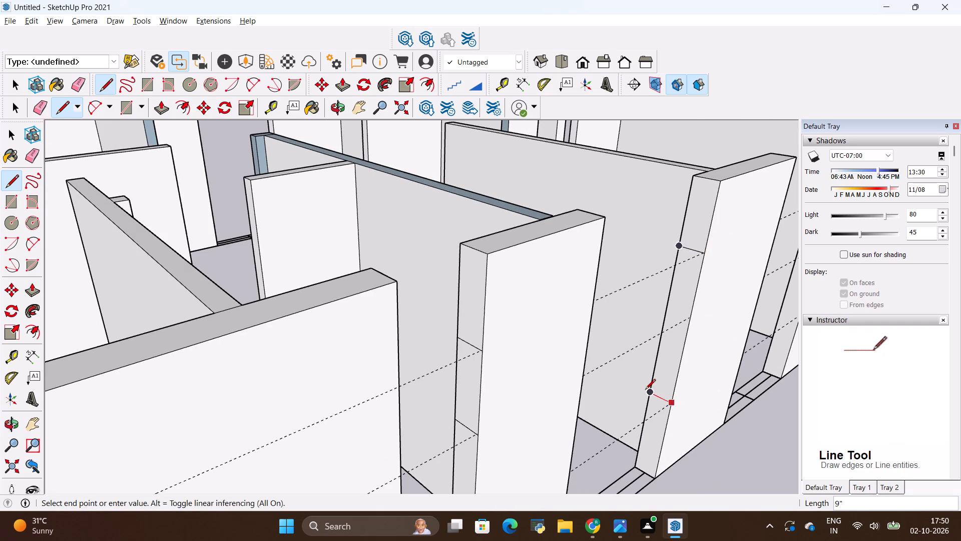
{"action": "left_click", "coordinate": [645, 390]}
Draw 9" lines across the fifth side wall segment's narrow jamb face at the uppermost and lowest guides.
{"action": "scroll", "coordinate": [507, 341], "scroll_direction": "down", "scroll_amount": 3}
{"action": "middle_click_drag", "start_coordinate": [614, 361], "coordinate": [524, 282]}
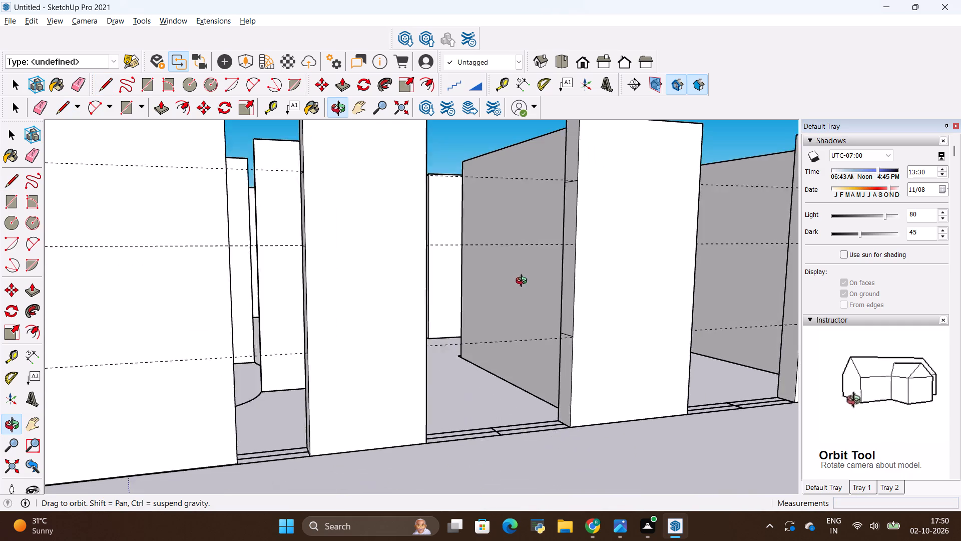
{"action": "middle_click_drag", "start_coordinate": [524, 282], "coordinate": [520, 285]}
{"action": "scroll", "coordinate": [514, 285], "scroll_direction": "down", "scroll_amount": 4}
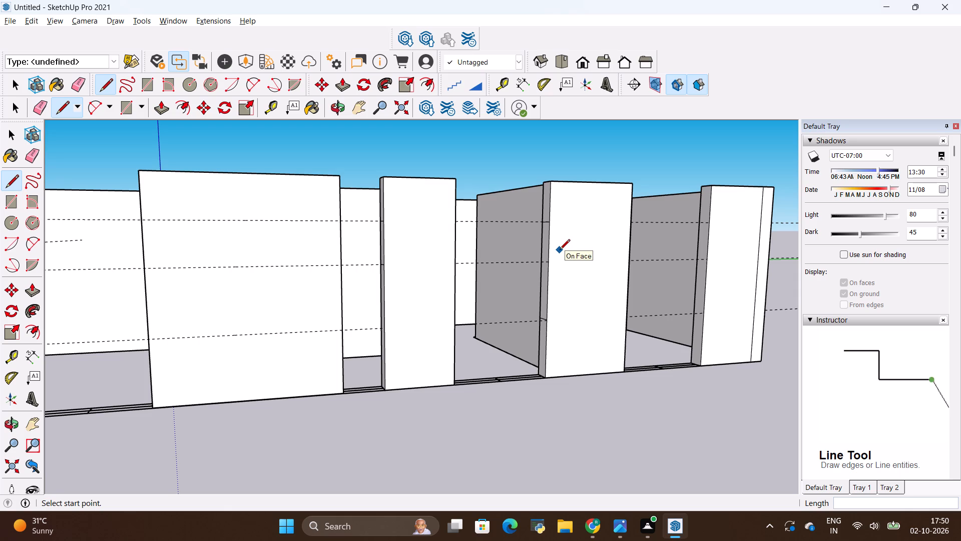
{"action": "scroll", "coordinate": [560, 250], "scroll_direction": "down", "scroll_amount": 3}
{"action": "scroll", "coordinate": [627, 246], "scroll_direction": "up", "scroll_amount": 2}
{"action": "middle_click_drag", "start_coordinate": [540, 270], "coordinate": [586, 312]}
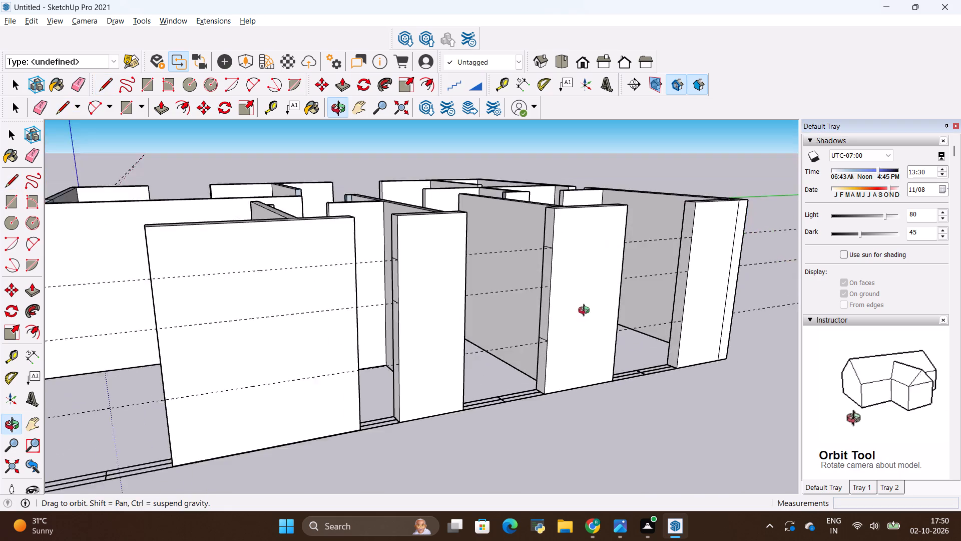
{"action": "middle_click_drag", "start_coordinate": [586, 312], "coordinate": [610, 326]}
{"action": "scroll", "coordinate": [685, 220], "scroll_direction": "up", "scroll_amount": 8}
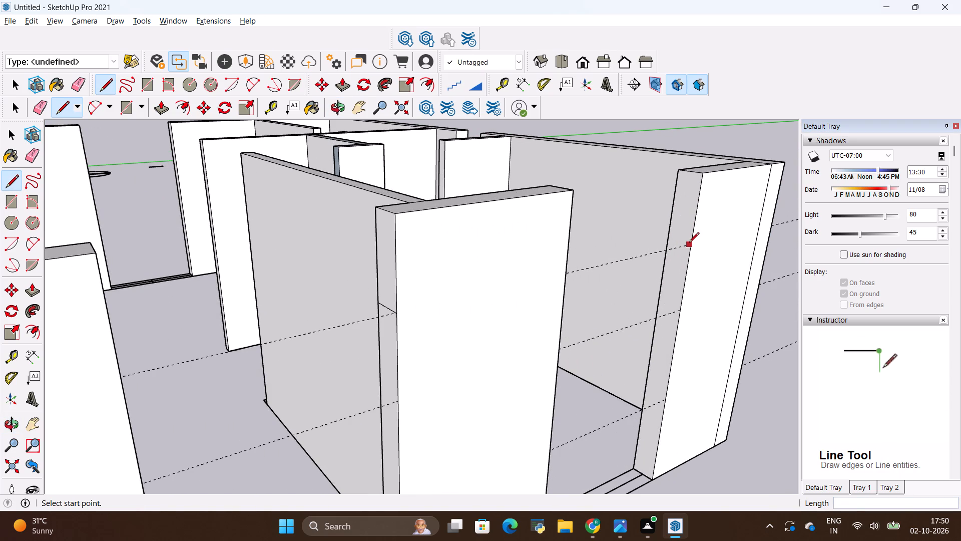
{"action": "left_click", "coordinate": [689, 243]}
{"action": "left_click", "coordinate": [670, 234]}
{"action": "scroll", "coordinate": [651, 216], "scroll_direction": "down", "scroll_amount": 3}
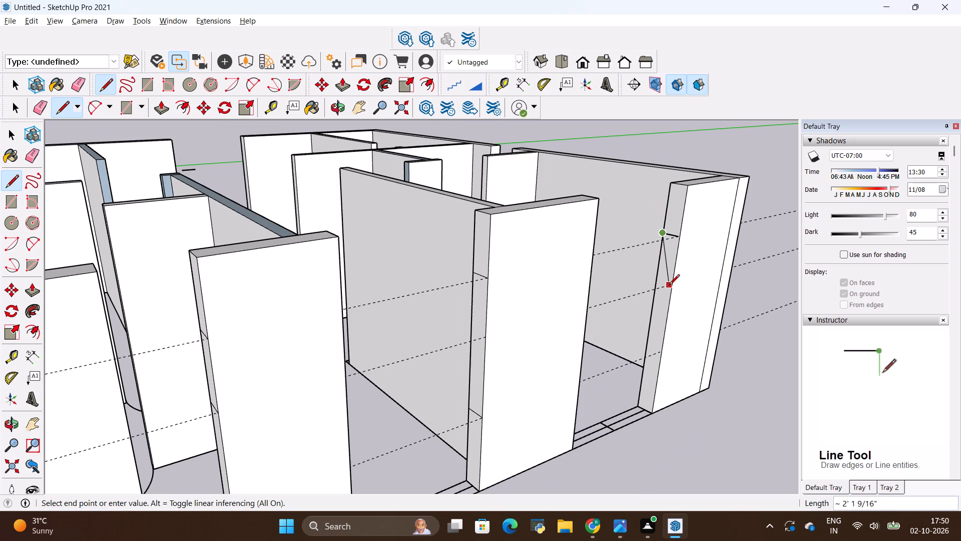
{"action": "key", "text": "Escape"}
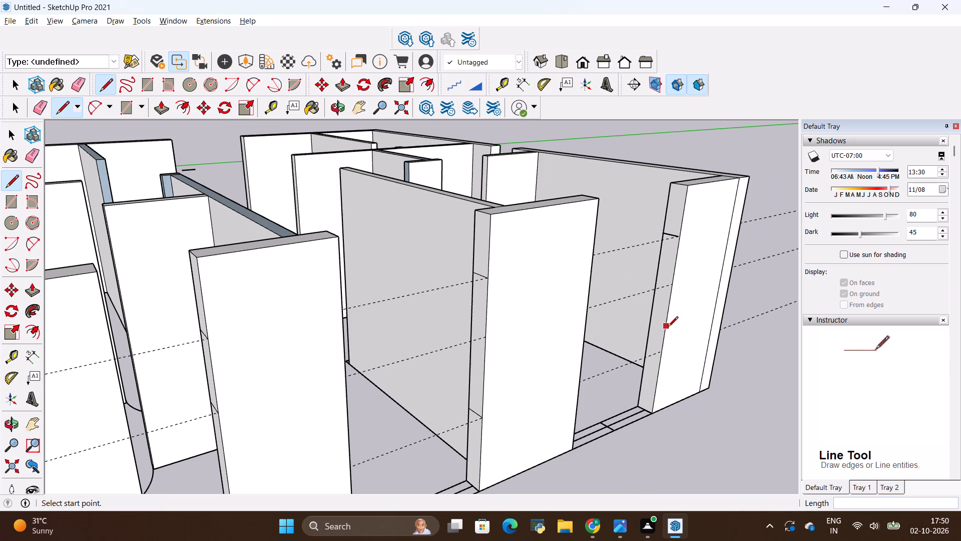
{"action": "left_click", "coordinate": [661, 352]}
{"action": "left_click", "coordinate": [648, 345]}
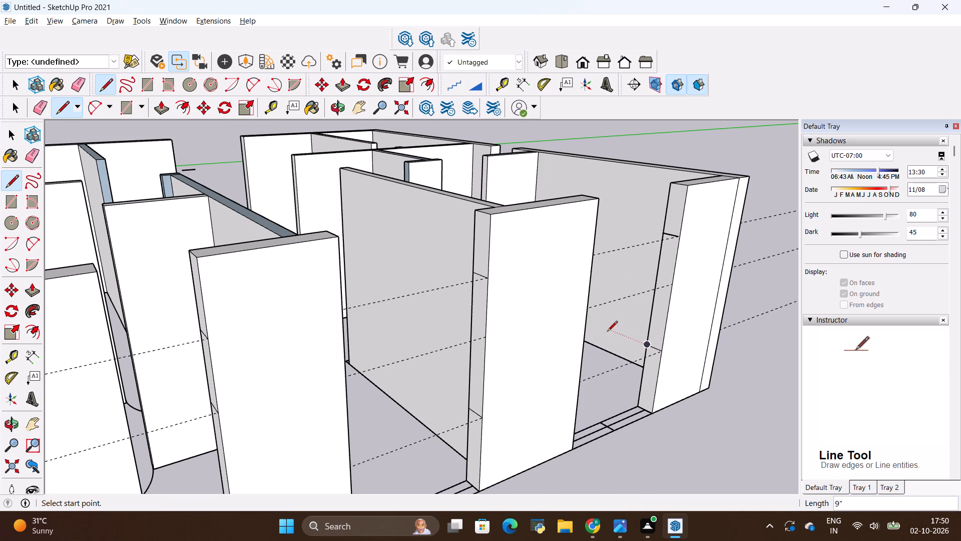
{"action": "key", "text": "Escape"}
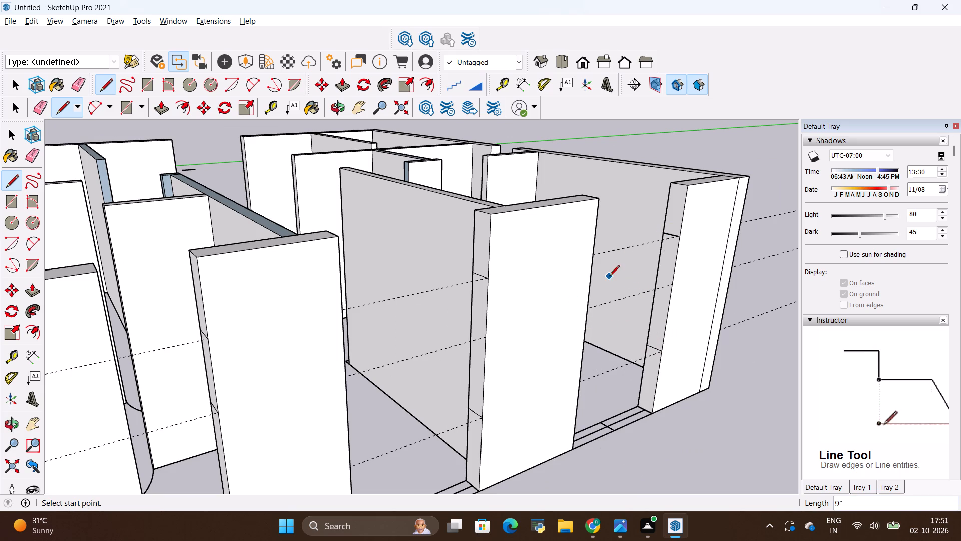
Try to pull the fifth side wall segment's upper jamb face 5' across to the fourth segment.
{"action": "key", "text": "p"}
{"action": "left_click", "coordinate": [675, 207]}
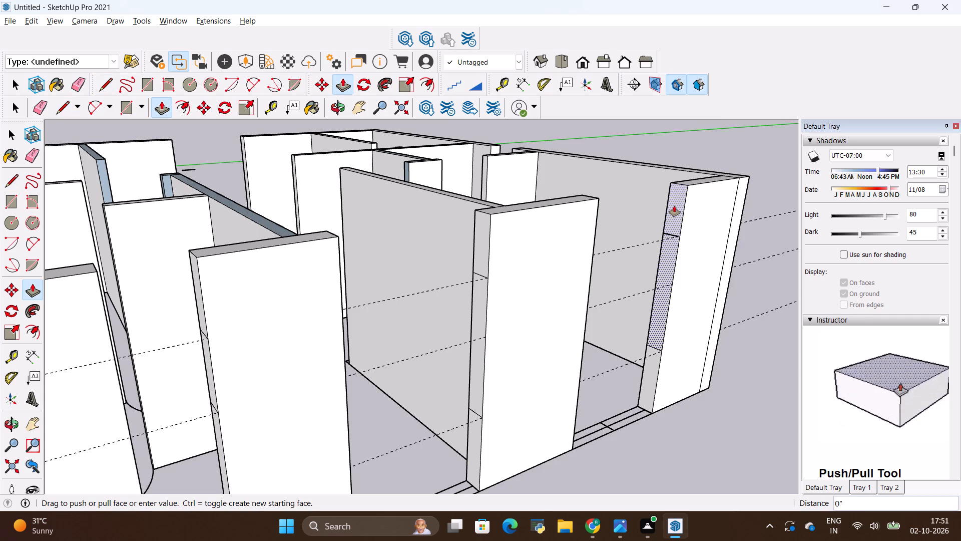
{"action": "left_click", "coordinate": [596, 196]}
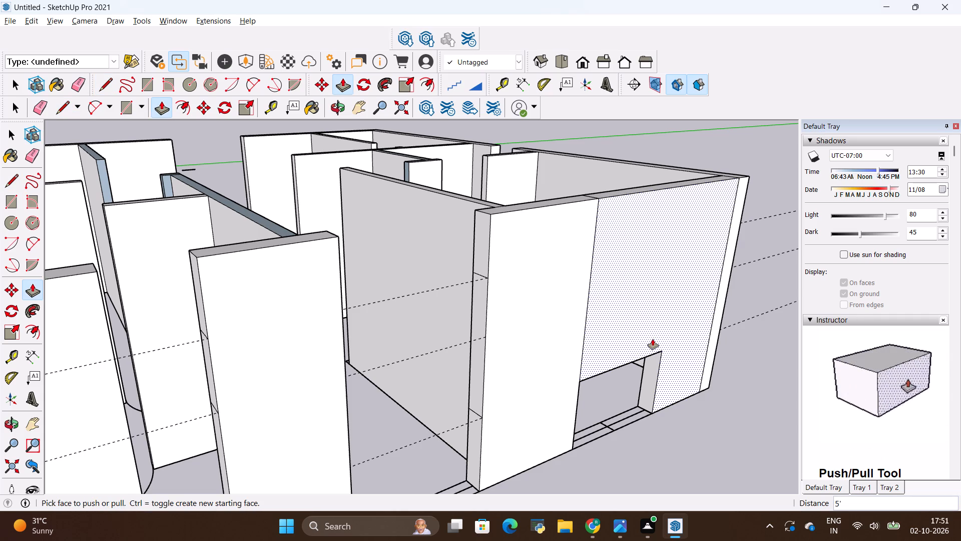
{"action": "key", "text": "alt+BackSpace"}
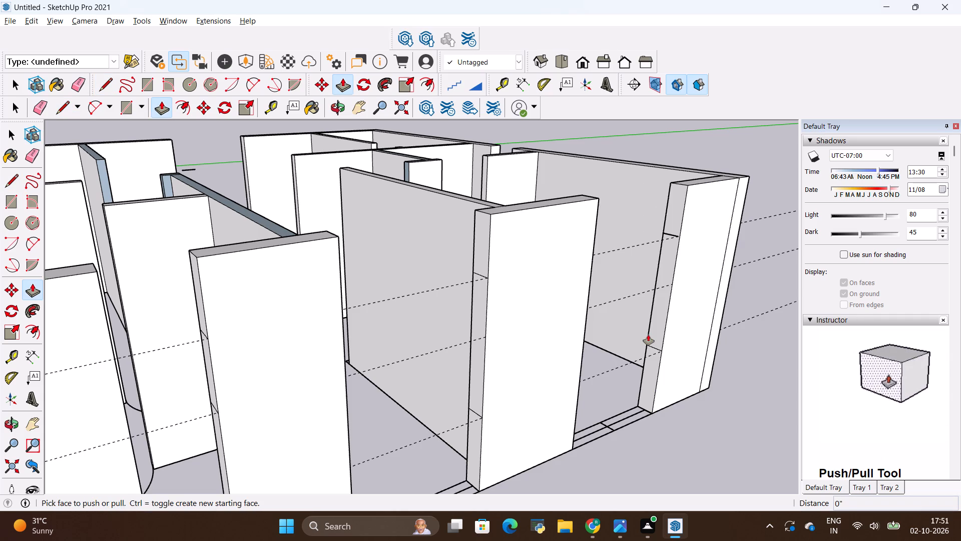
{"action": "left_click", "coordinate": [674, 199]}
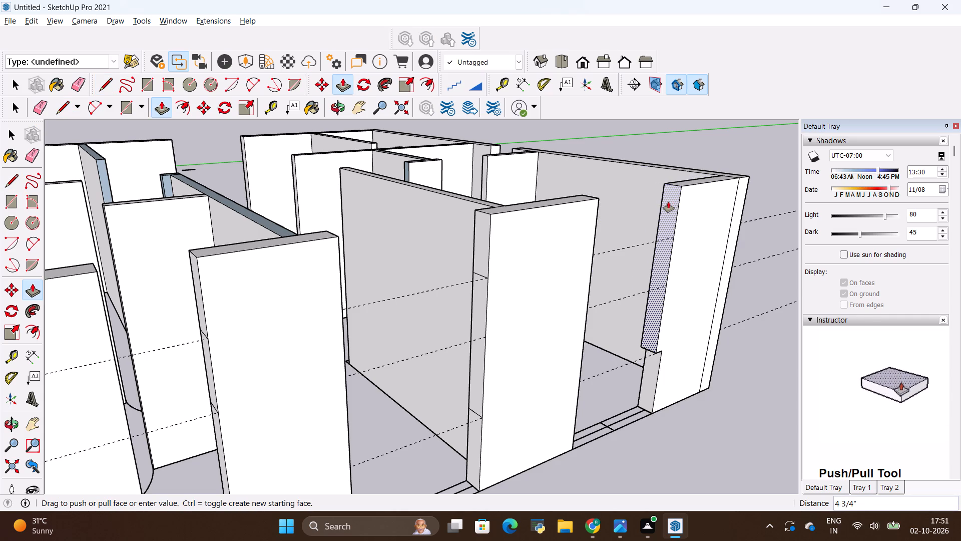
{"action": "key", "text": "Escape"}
Redraw the 9" line across the fifth side wall segment's jamb face at the uppermost guide, splitting off the lintel section.
{"action": "key", "text": "l"}
{"action": "scroll", "coordinate": [683, 236], "scroll_direction": "up", "scroll_amount": 5}
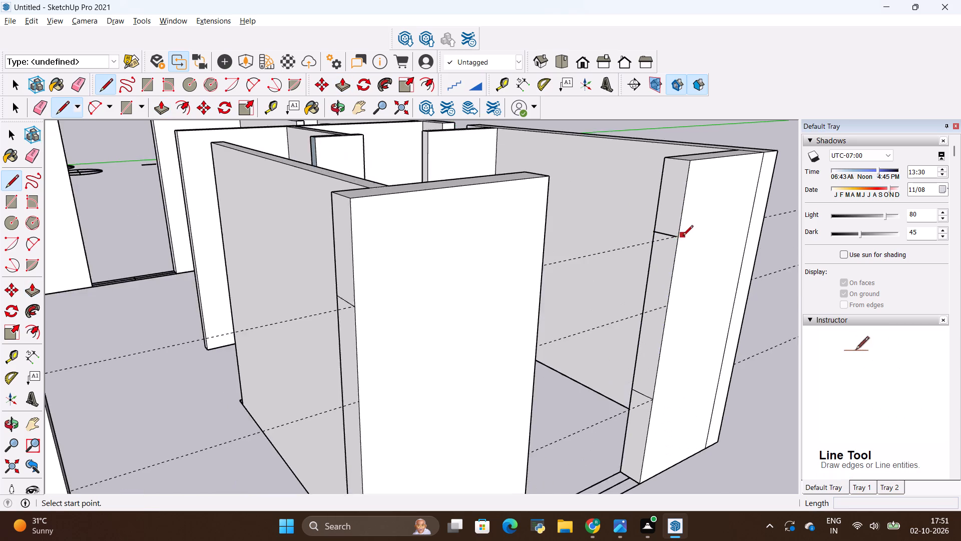
{"action": "scroll", "coordinate": [683, 236], "scroll_direction": "up", "scroll_amount": 3}
{"action": "left_click", "coordinate": [680, 239]}
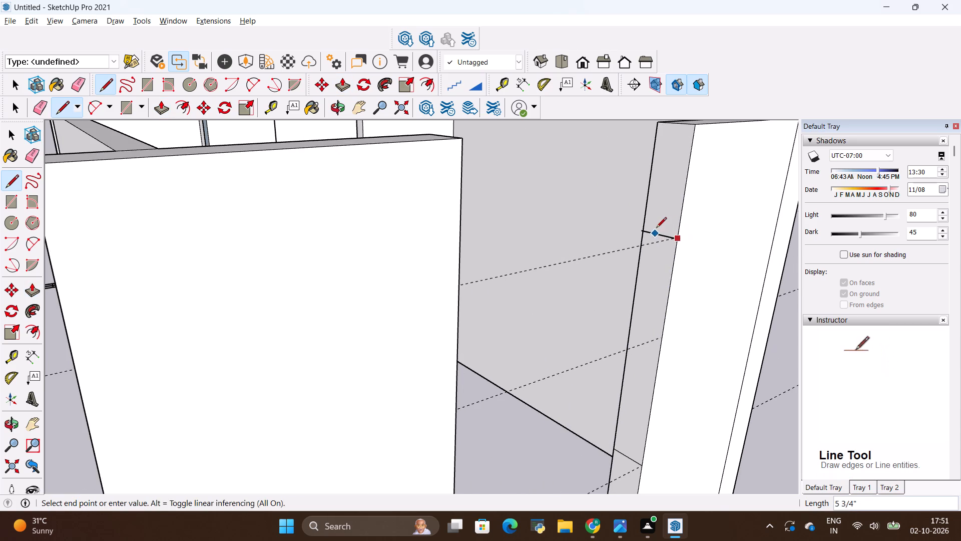
{"action": "left_click", "coordinate": [642, 225]}
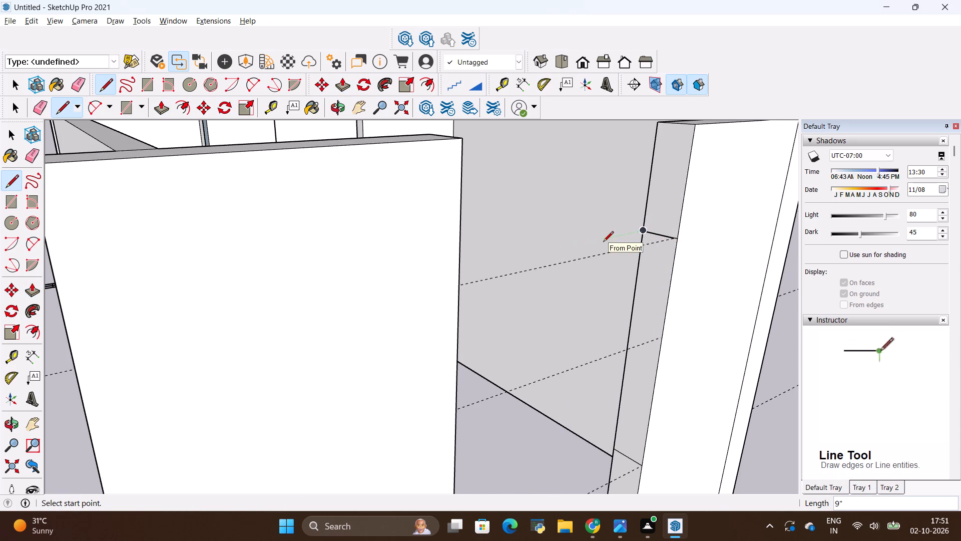
Pull the fifth side wall segment's top and bottom jamb sections 5' to the fourth segment, forming the window's lintel and sill.
{"action": "key", "text": "p"}
{"action": "left_click", "coordinate": [659, 189]}
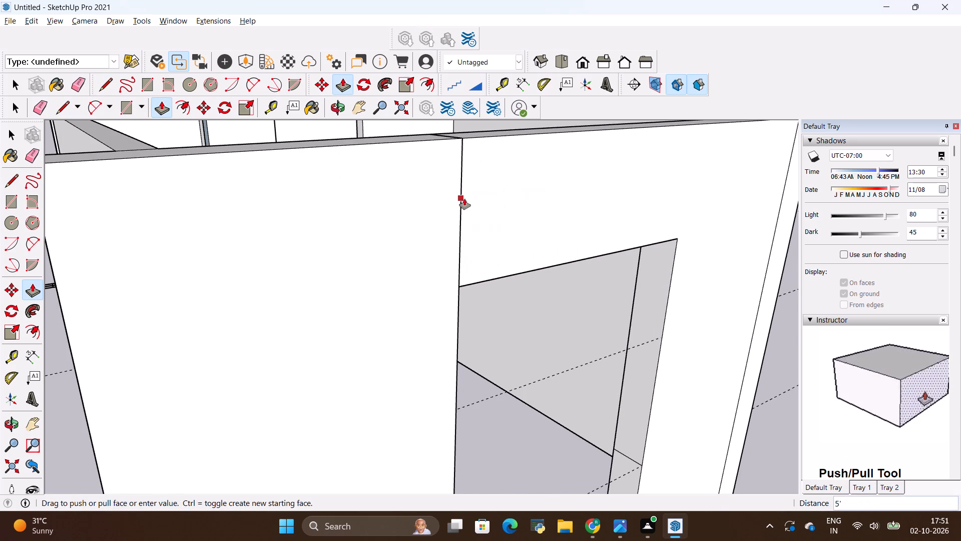
{"action": "left_click", "coordinate": [464, 199]}
{"action": "scroll", "coordinate": [456, 176], "scroll_direction": "down", "scroll_amount": 5}
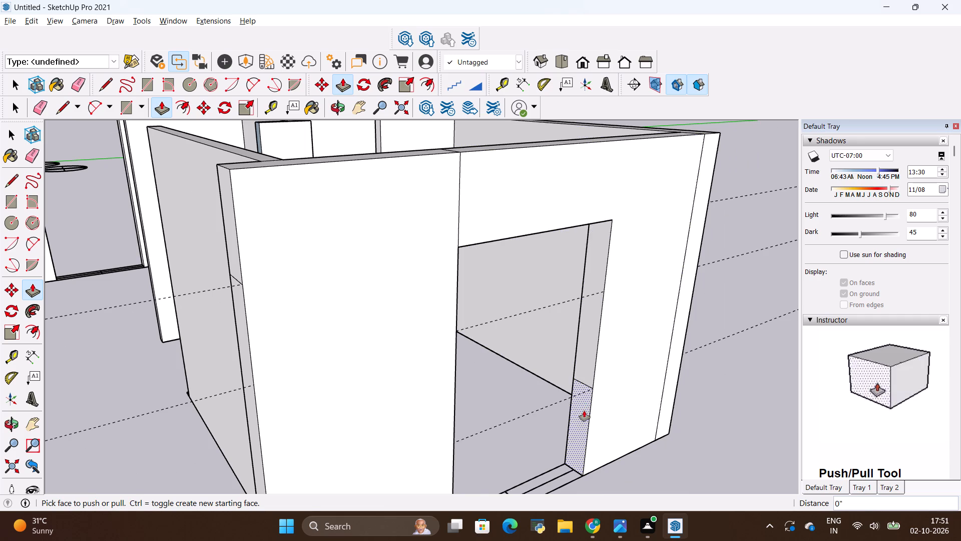
{"action": "left_click", "coordinate": [584, 410]}
{"action": "left_click", "coordinate": [456, 430]}
Pull the fourth side wall segment's top and bottom jamb sections 5' to the third segment, forming a window opening.
{"action": "scroll", "coordinate": [493, 325], "scroll_direction": "down", "scroll_amount": 6}
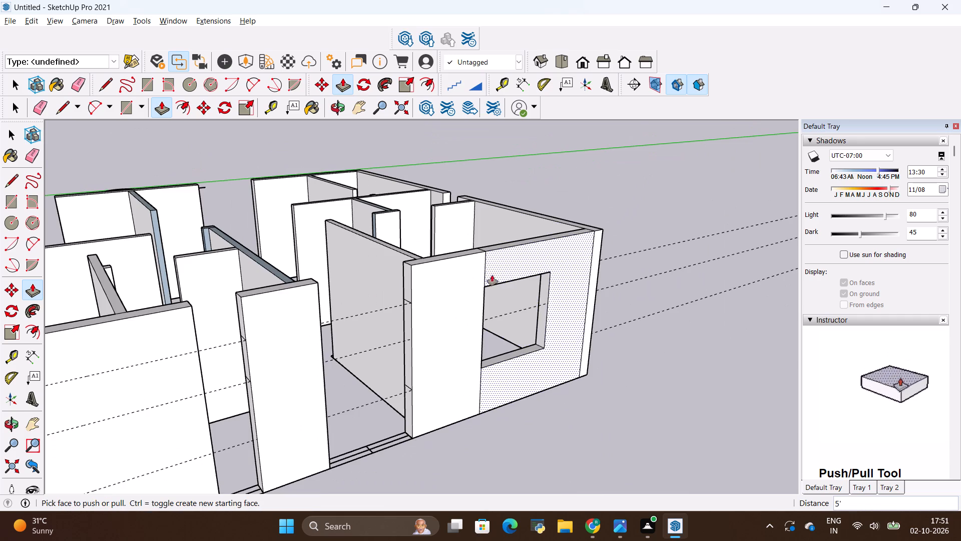
{"action": "scroll", "coordinate": [379, 294], "scroll_direction": "up", "scroll_amount": 3}
{"action": "left_click", "coordinate": [418, 274]}
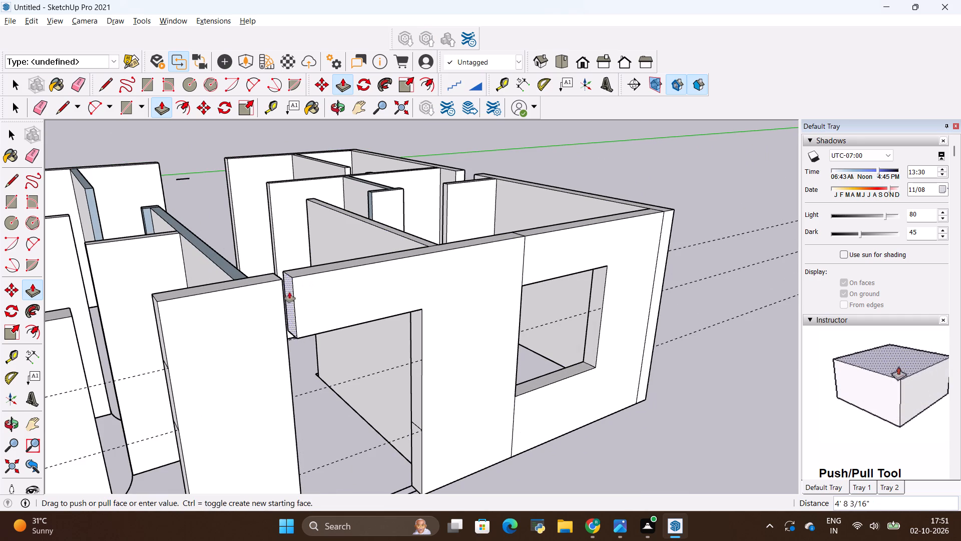
{"action": "left_click", "coordinate": [284, 283]}
{"action": "scroll", "coordinate": [429, 359], "scroll_direction": "down", "scroll_amount": 3}
{"action": "middle_click_drag", "start_coordinate": [402, 404], "coordinate": [402, 404]}
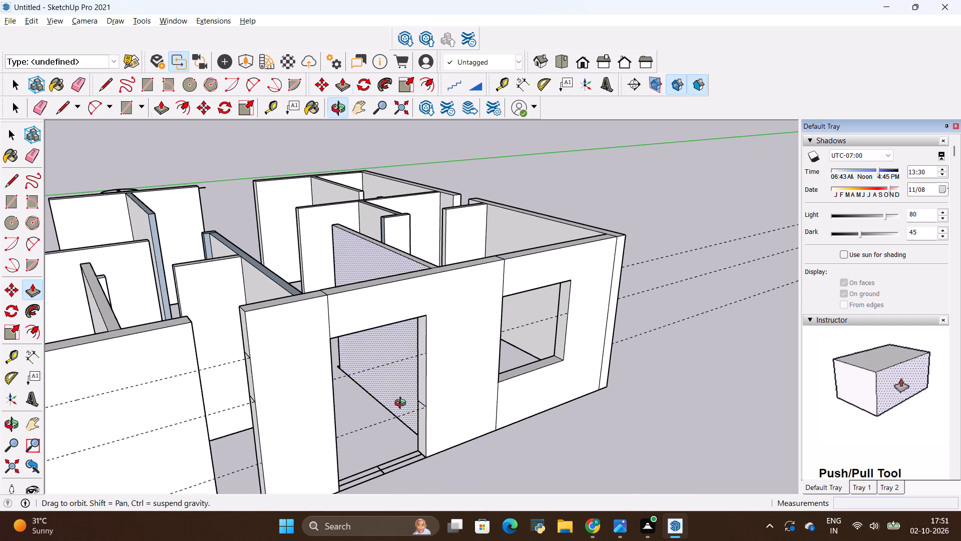
{"action": "middle_click_drag", "start_coordinate": [402, 404], "coordinate": [437, 399]}
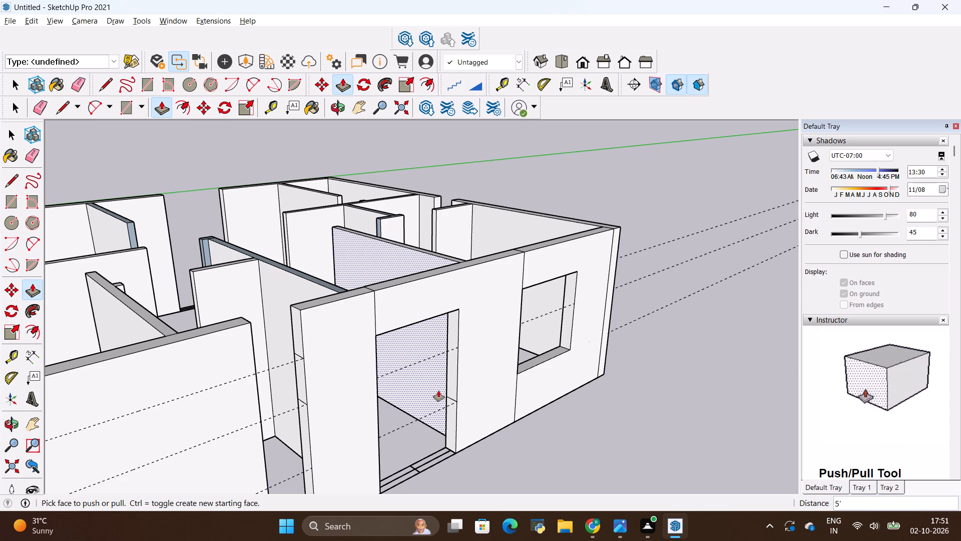
{"action": "scroll", "coordinate": [440, 439], "scroll_direction": "up", "scroll_amount": 2}
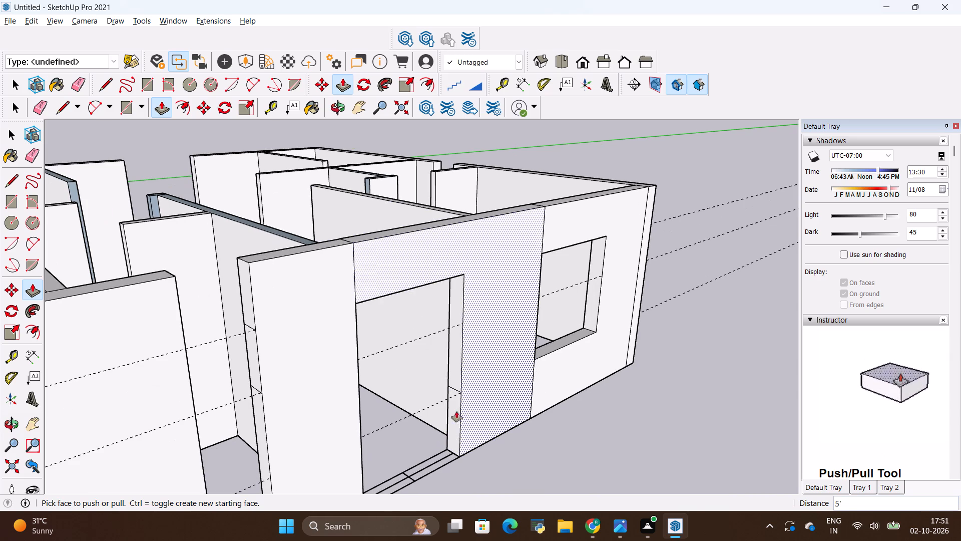
{"action": "left_click", "coordinate": [451, 413]}
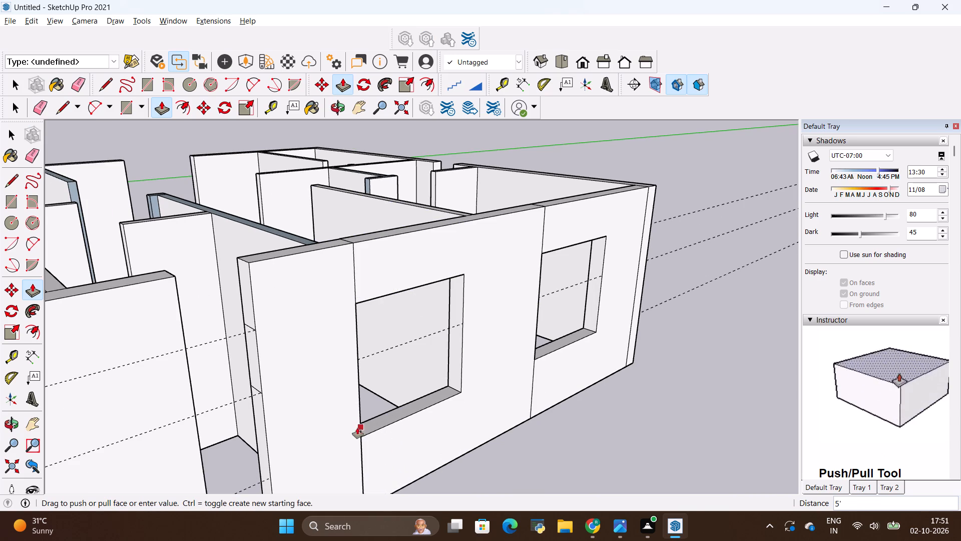
{"action": "left_click", "coordinate": [356, 429]}
Pull the third side wall segment's top and bottom jamb sections about 2' to the second segment, forming the small window opening.
{"action": "scroll", "coordinate": [392, 345], "scroll_direction": "down", "scroll_amount": 4}
{"action": "scroll", "coordinate": [296, 319], "scroll_direction": "up", "scroll_amount": 1}
{"action": "middle_click_drag", "start_coordinate": [314, 312], "coordinate": [328, 307]}
{"action": "middle_click_drag", "start_coordinate": [344, 305], "coordinate": [380, 296]}
{"action": "scroll", "coordinate": [371, 303], "scroll_direction": "up", "scroll_amount": 3}
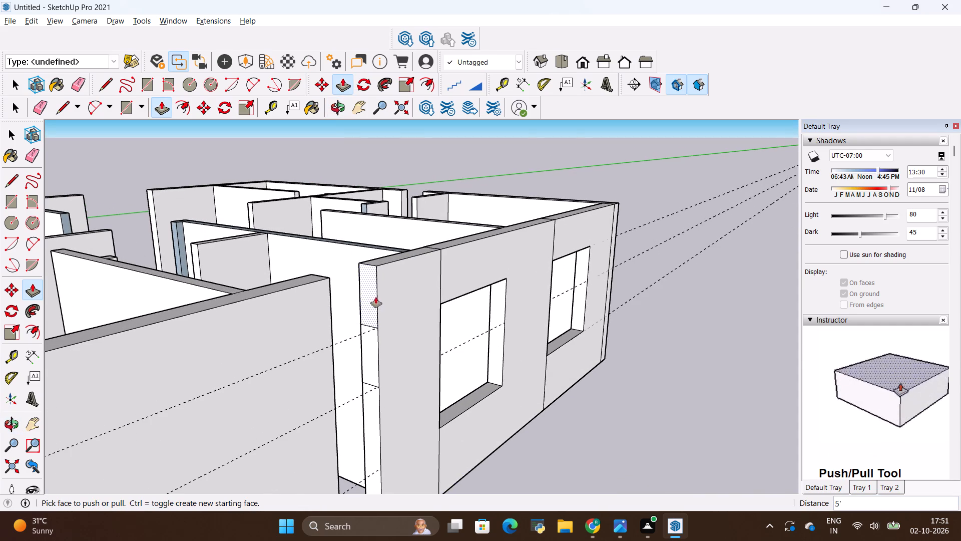
{"action": "left_click", "coordinate": [371, 297]}
{"action": "left_click", "coordinate": [325, 283]}
{"action": "scroll", "coordinate": [421, 268], "scroll_direction": "down", "scroll_amount": 4}
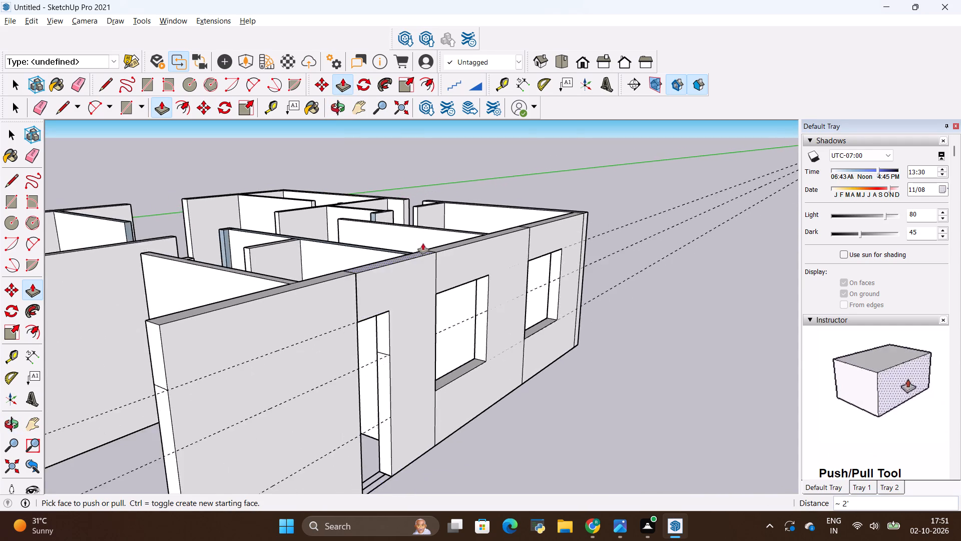
{"action": "scroll", "coordinate": [364, 414], "scroll_direction": "up", "scroll_amount": 2}
{"action": "left_click", "coordinate": [392, 378]}
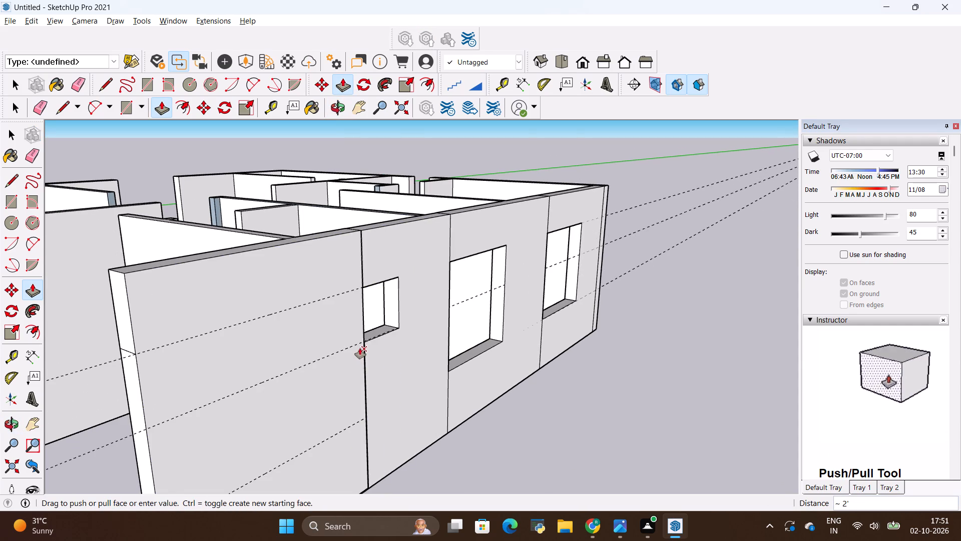
{"action": "left_click", "coordinate": [360, 342]}
Extend the second side wall segment's top jamb section 4' 11 1/8" plus 7/8" to meet the corner segment as a lintel.
{"action": "scroll", "coordinate": [492, 291], "scroll_direction": "down", "scroll_amount": 4}
{"action": "scroll", "coordinate": [297, 319], "scroll_direction": "up", "scroll_amount": 2}
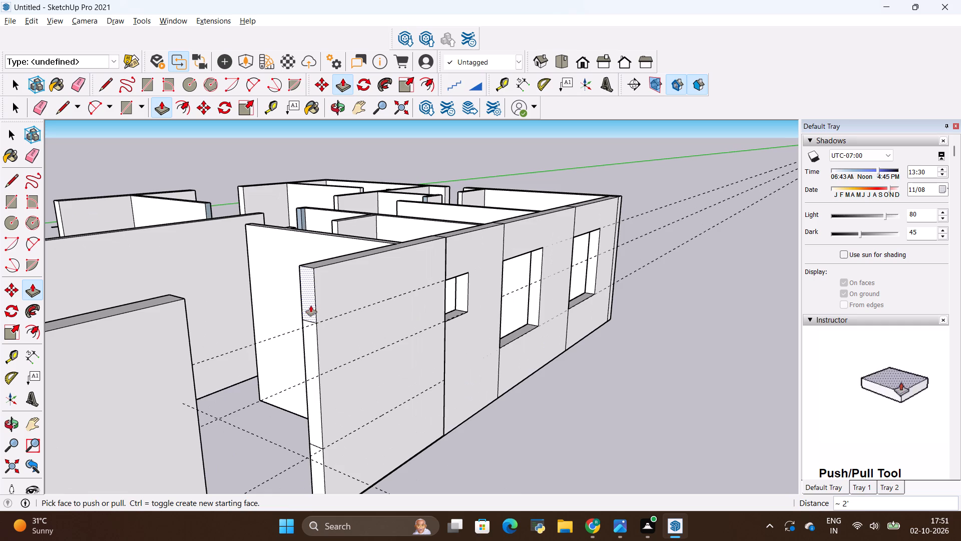
{"action": "left_click", "coordinate": [313, 303]}
{"action": "left_click", "coordinate": [177, 298]}
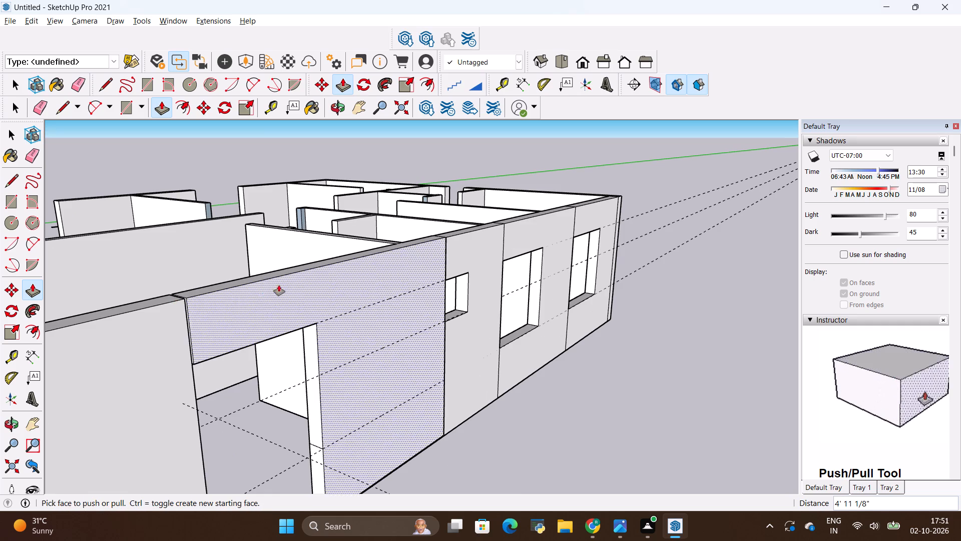
{"action": "scroll", "coordinate": [188, 303], "scroll_direction": "up", "scroll_amount": 19}
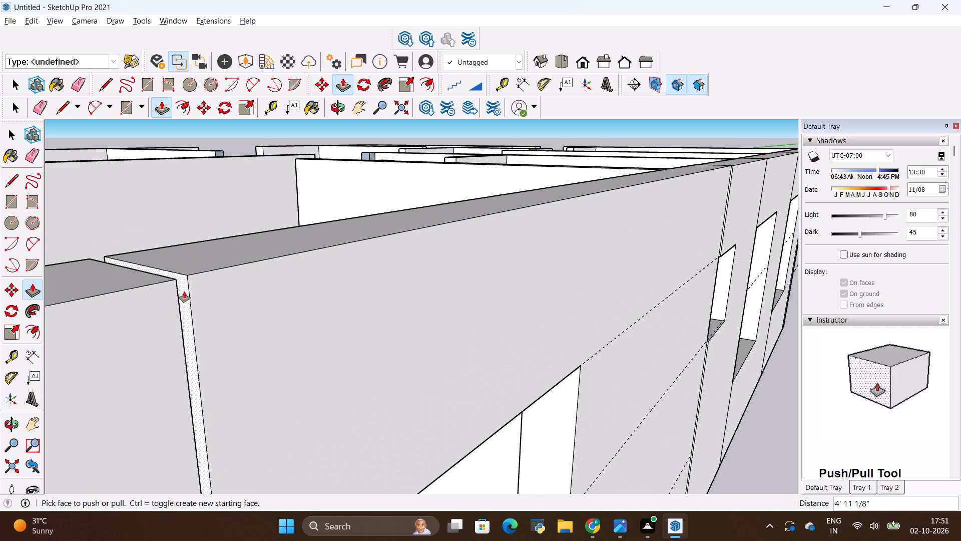
{"action": "left_click", "coordinate": [184, 292]}
{"action": "left_click", "coordinate": [171, 279]}
Pull the second side wall segment's bottom jamb section 5' to the corner segment to form the window sill wall.
{"action": "scroll", "coordinate": [215, 246], "scroll_direction": "down", "scroll_amount": 7}
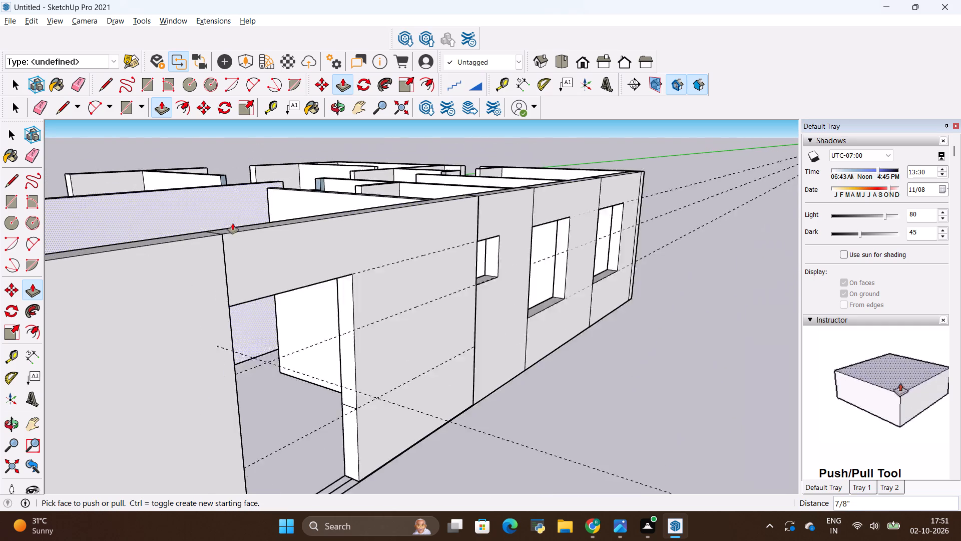
{"action": "scroll", "coordinate": [233, 223], "scroll_direction": "down", "scroll_amount": 7}
{"action": "scroll", "coordinate": [277, 329], "scroll_direction": "up", "scroll_amount": 7}
{"action": "left_click", "coordinate": [304, 340]}
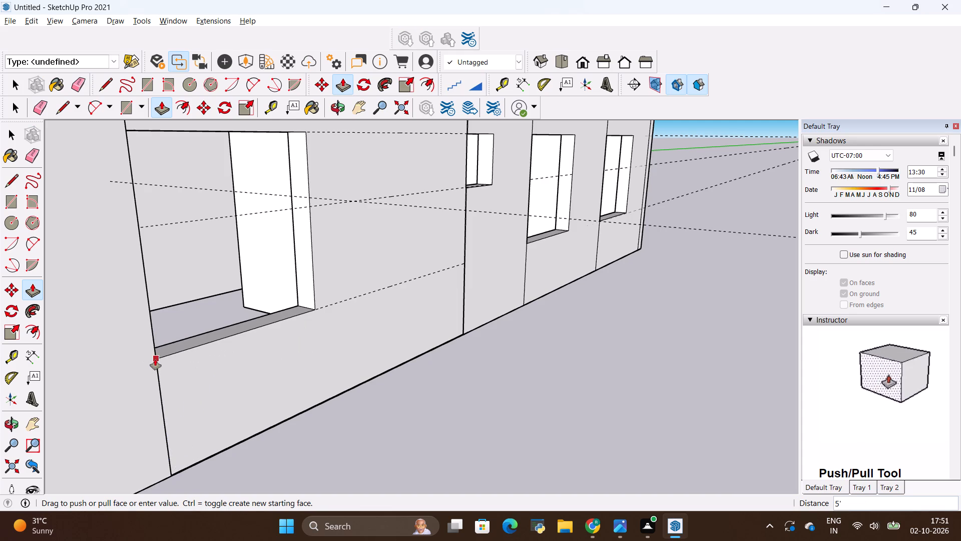
{"action": "left_click", "coordinate": [155, 359]}
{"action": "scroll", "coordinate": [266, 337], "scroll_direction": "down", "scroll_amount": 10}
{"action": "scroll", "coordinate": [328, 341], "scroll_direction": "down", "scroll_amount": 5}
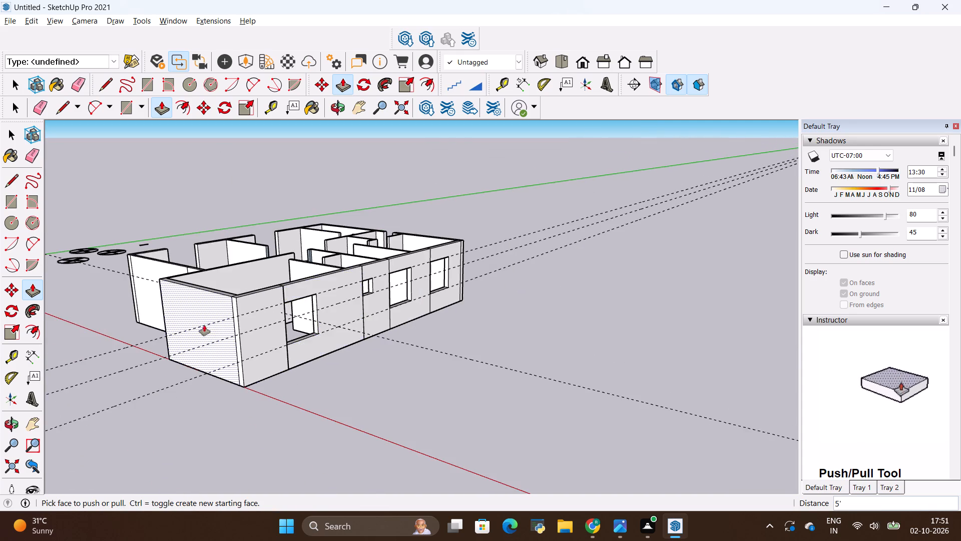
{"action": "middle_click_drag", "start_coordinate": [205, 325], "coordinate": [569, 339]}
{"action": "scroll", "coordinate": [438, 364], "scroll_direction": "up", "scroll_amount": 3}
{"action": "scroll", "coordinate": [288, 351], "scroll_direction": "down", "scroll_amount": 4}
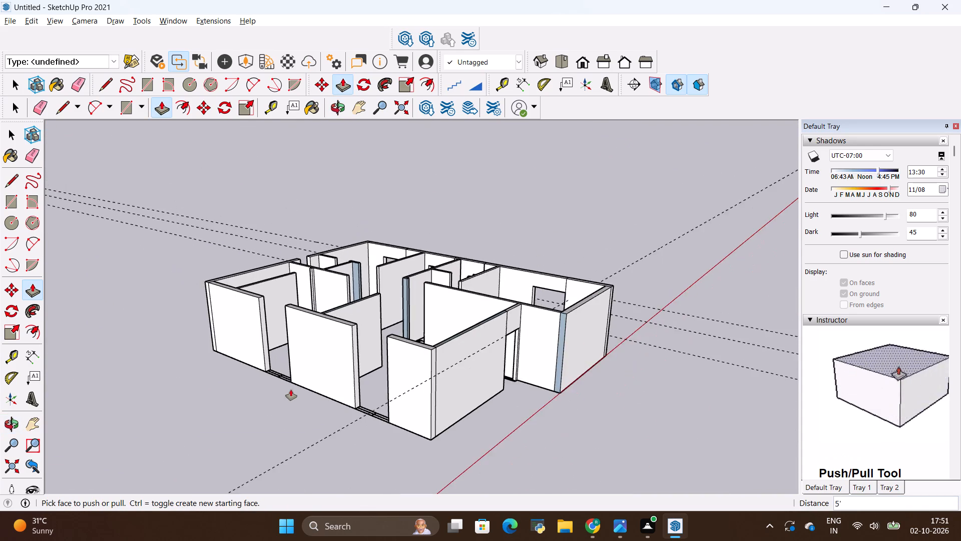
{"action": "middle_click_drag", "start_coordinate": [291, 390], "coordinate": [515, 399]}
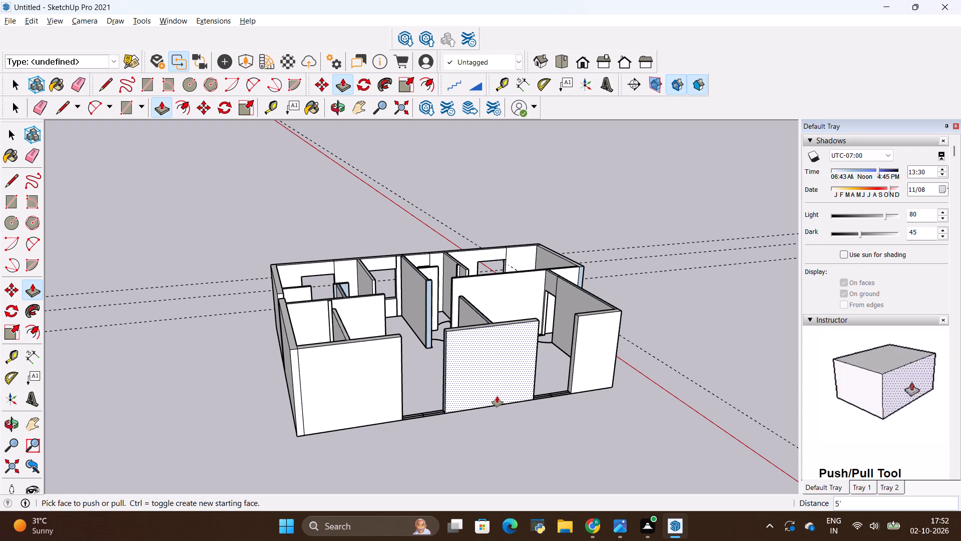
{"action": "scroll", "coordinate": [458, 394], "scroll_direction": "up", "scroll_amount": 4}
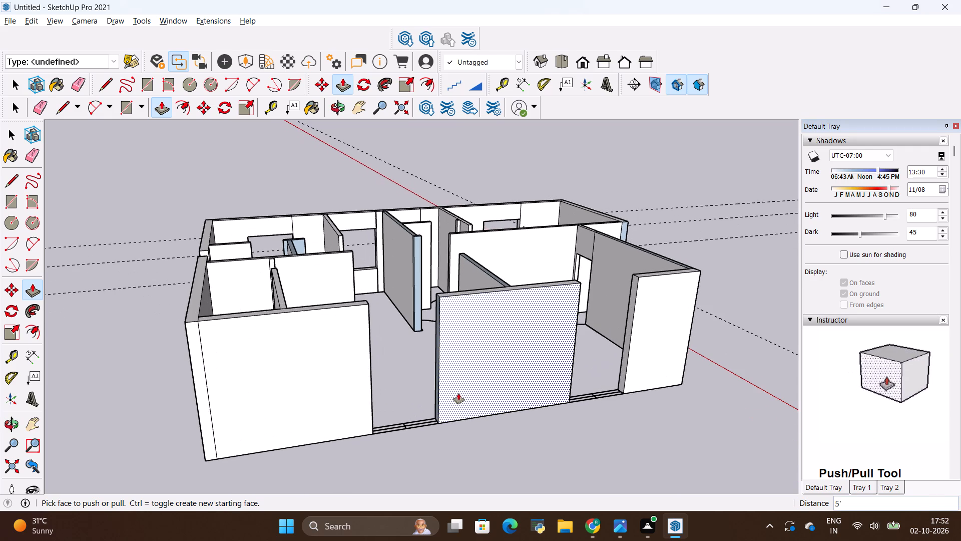
Place horizontal guides 2' below the top edge of the front wall's middle segment and 5' below that guide.
{"action": "key", "text": "t"}
{"action": "left_click", "coordinate": [468, 296]}
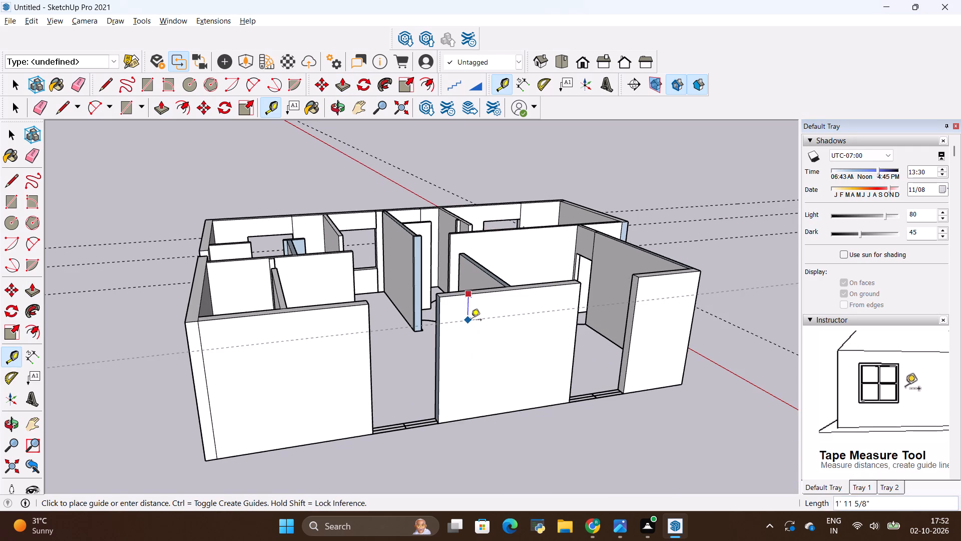
{"action": "key", "text": "BackSpace"}
{"action": "type", "text": "2'"}
{"action": "key", "text": "Return"}
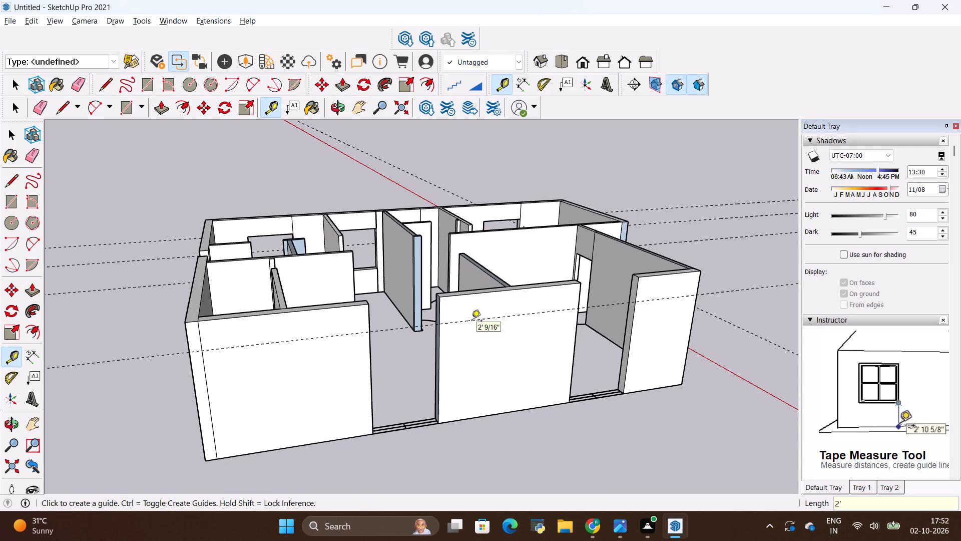
{"action": "left_click", "coordinate": [475, 320]}
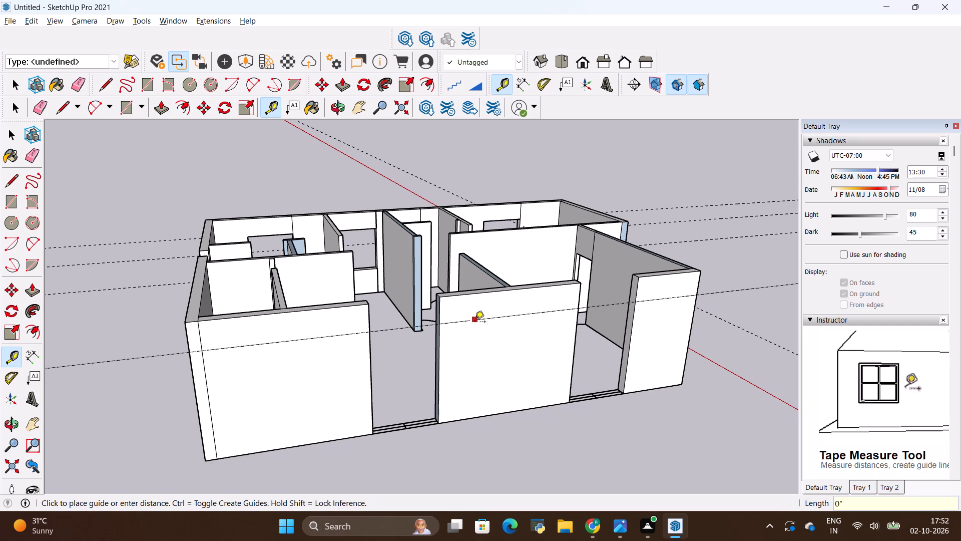
{"action": "key", "text": "BackSpace"}
{"action": "type", "text": "5'"}
{"action": "key", "text": "Return"}
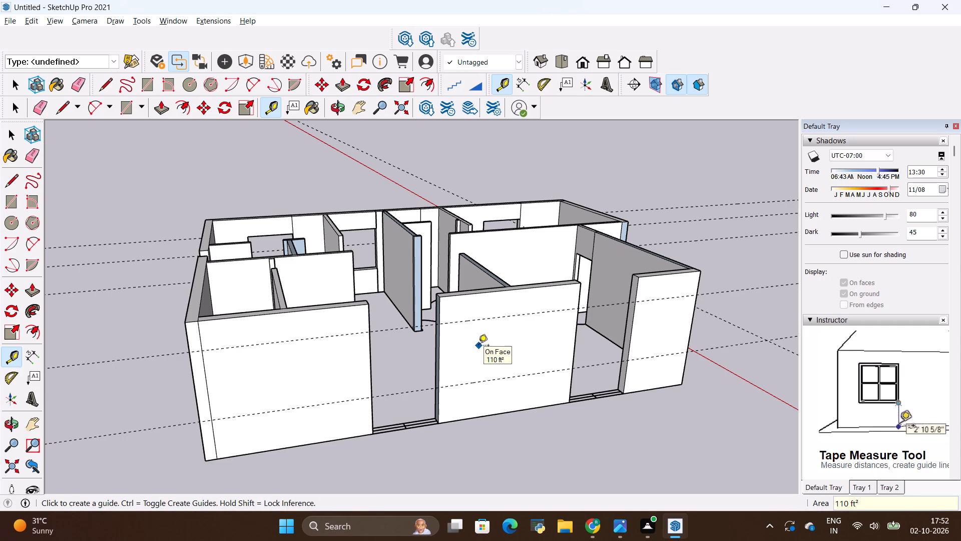
Draw two 9" lines across the exposed end face of the front wall's middle segment at the upper and lower guides.
{"action": "key", "text": "l"}
{"action": "scroll", "coordinate": [439, 346], "scroll_direction": "up", "scroll_amount": 3}
{"action": "middle_click_drag", "start_coordinate": [441, 357], "coordinate": [538, 382]}
{"action": "scroll", "coordinate": [548, 337], "scroll_direction": "up", "scroll_amount": 5}
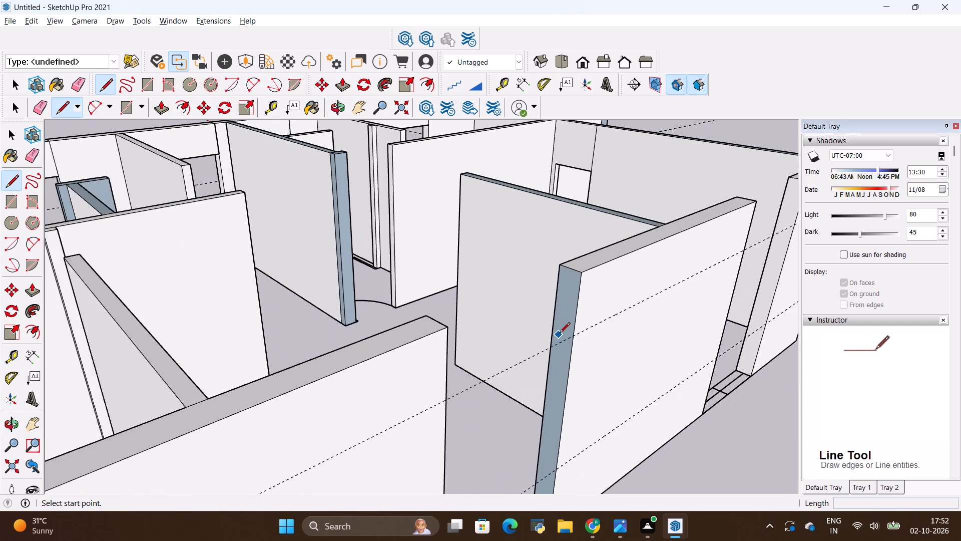
{"action": "scroll", "coordinate": [560, 334], "scroll_direction": "up", "scroll_amount": 1}
{"action": "left_click", "coordinate": [572, 335]}
{"action": "left_click", "coordinate": [550, 331]}
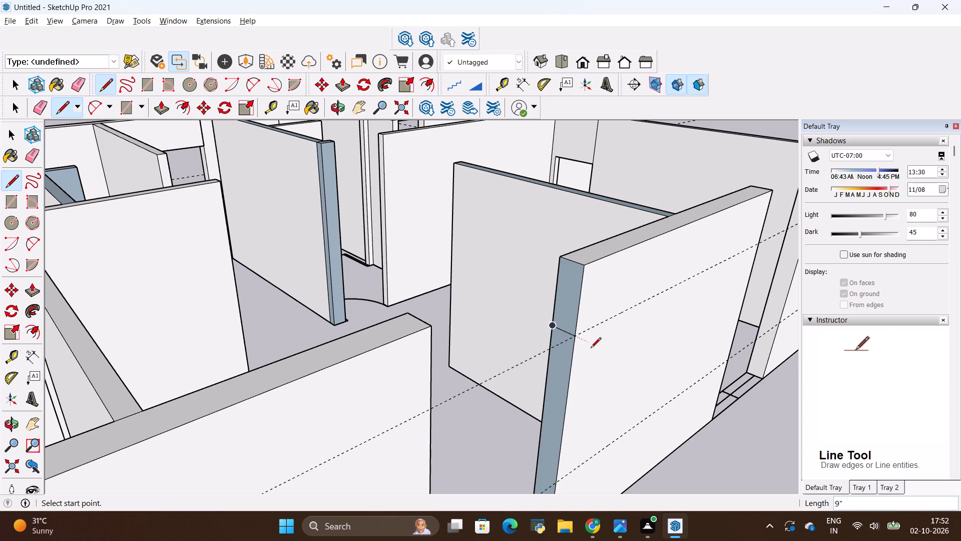
{"action": "scroll", "coordinate": [573, 298], "scroll_direction": "down", "scroll_amount": 4}
{"action": "scroll", "coordinate": [572, 429], "scroll_direction": "up", "scroll_amount": 7}
{"action": "left_click", "coordinate": [555, 430]}
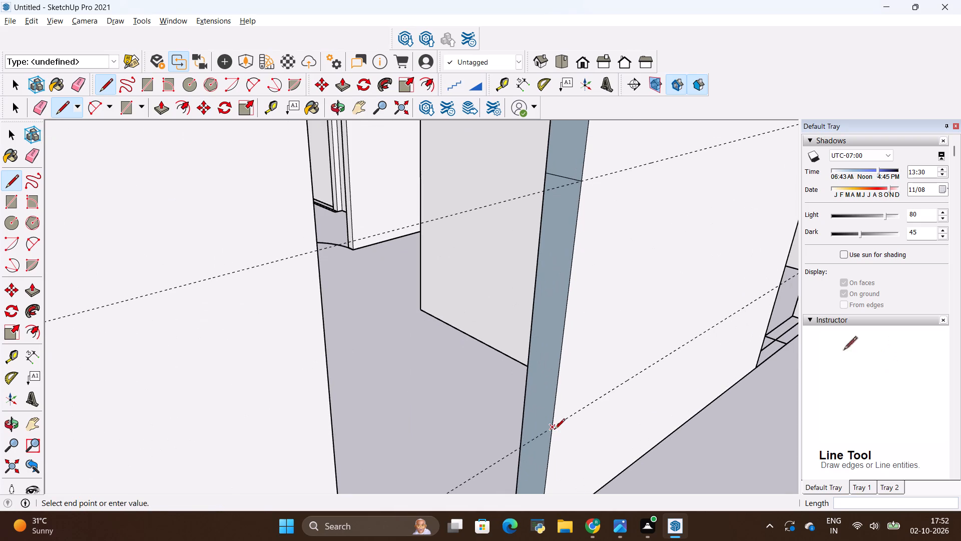
{"action": "left_click", "coordinate": [526, 412]}
{"action": "scroll", "coordinate": [431, 420], "scroll_direction": "down", "scroll_amount": 9}
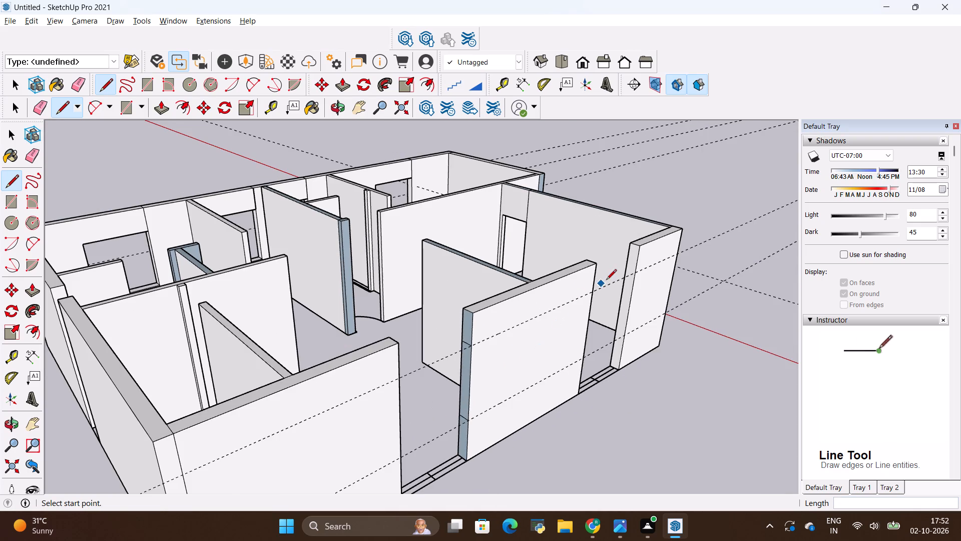
Draw two 9" lines across the narrow corner segment's end face at the upper and lower guides.
{"action": "scroll", "coordinate": [646, 253], "scroll_direction": "up", "scroll_amount": 12}
{"action": "left_click", "coordinate": [629, 275]}
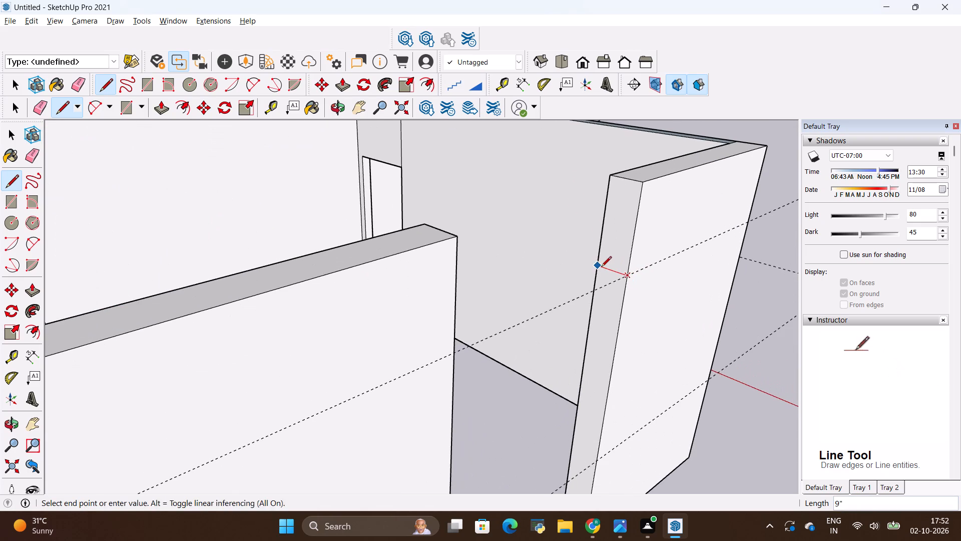
{"action": "left_click", "coordinate": [600, 267]}
{"action": "left_click", "coordinate": [593, 462]}
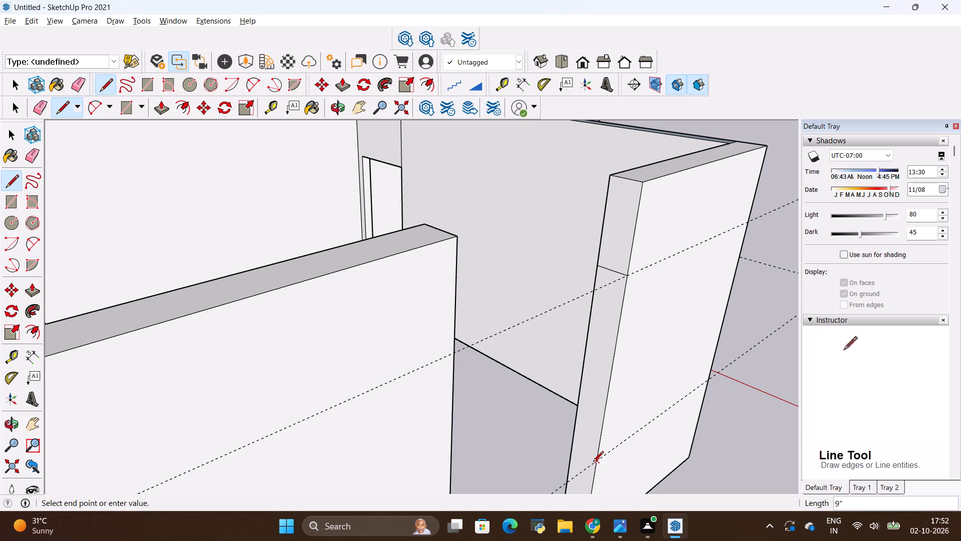
{"action": "left_click", "coordinate": [573, 449]}
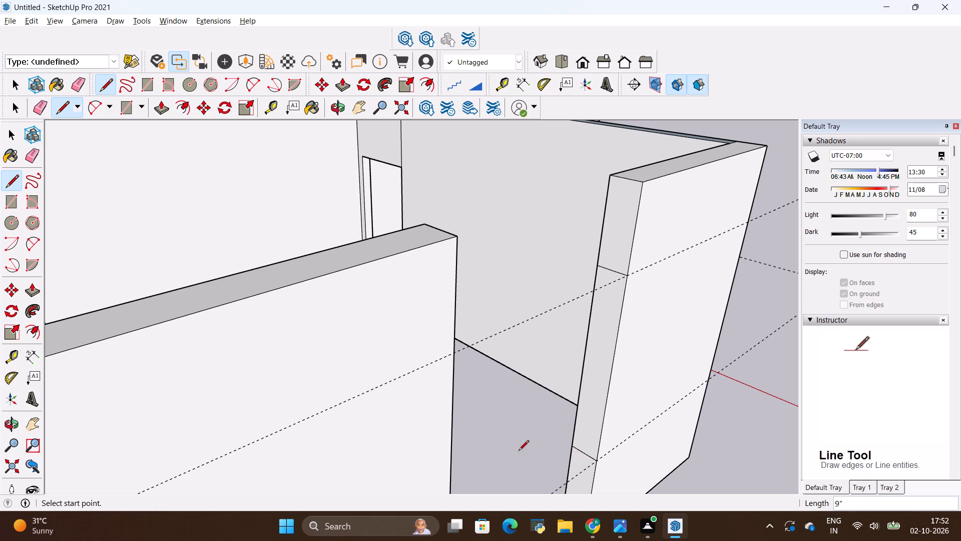
{"action": "key", "text": "space"}
{"action": "scroll", "coordinate": [572, 381], "scroll_direction": "down", "scroll_amount": 1}
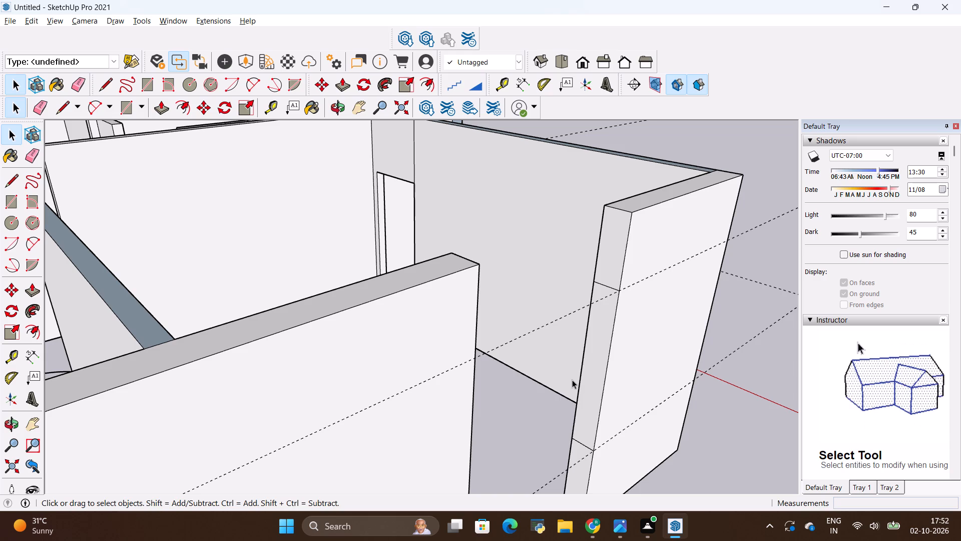
Pull the corner segment's top and bottom jamb sections 5' to the middle segment, forming a window opening.
{"action": "key", "text": "p"}
{"action": "left_click", "coordinate": [621, 251]}
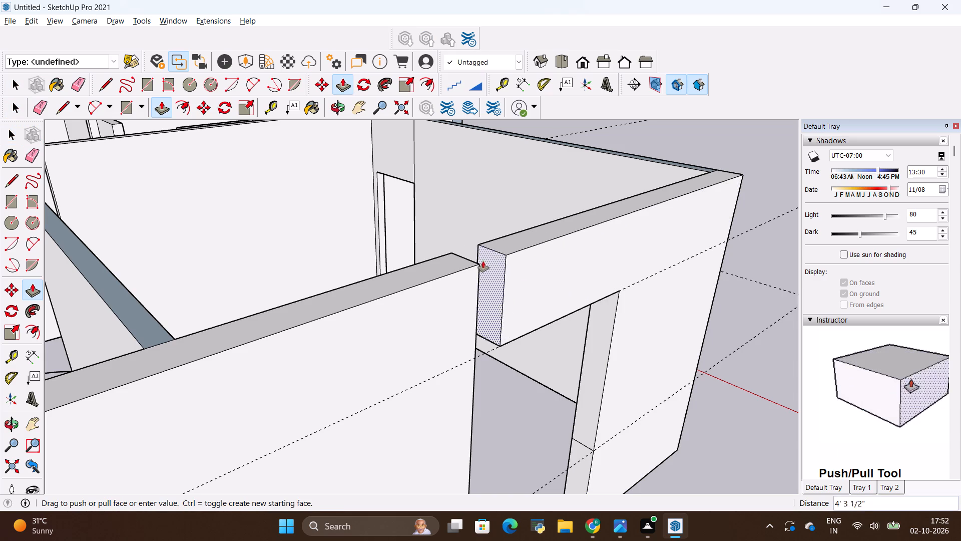
{"action": "left_click", "coordinate": [476, 263]}
{"action": "scroll", "coordinate": [439, 221], "scroll_direction": "down", "scroll_amount": 4}
{"action": "scroll", "coordinate": [509, 364], "scroll_direction": "up", "scroll_amount": 2}
{"action": "left_click", "coordinate": [526, 359]}
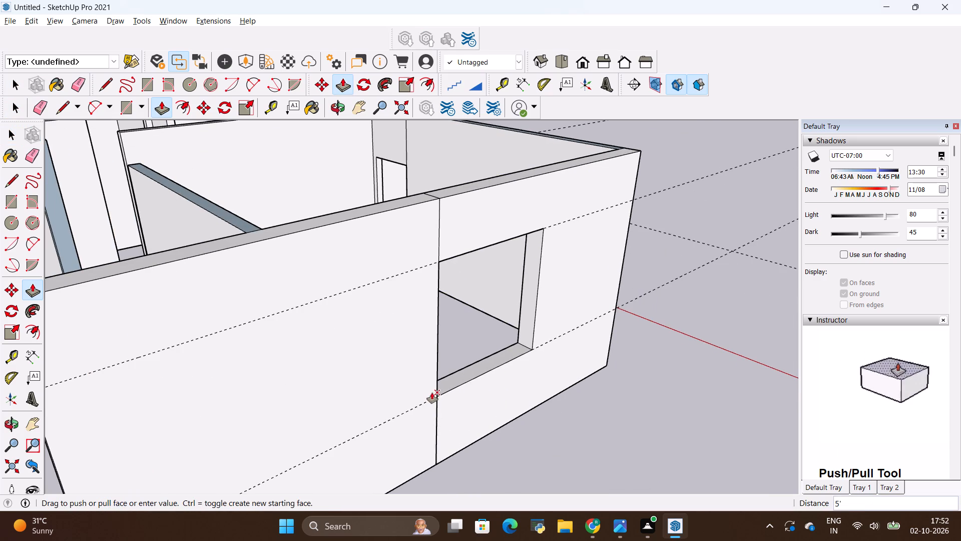
{"action": "left_click", "coordinate": [432, 393]}
{"action": "scroll", "coordinate": [605, 285], "scroll_direction": "down", "scroll_amount": 5}
{"action": "scroll", "coordinate": [361, 310], "scroll_direction": "up", "scroll_amount": 4}
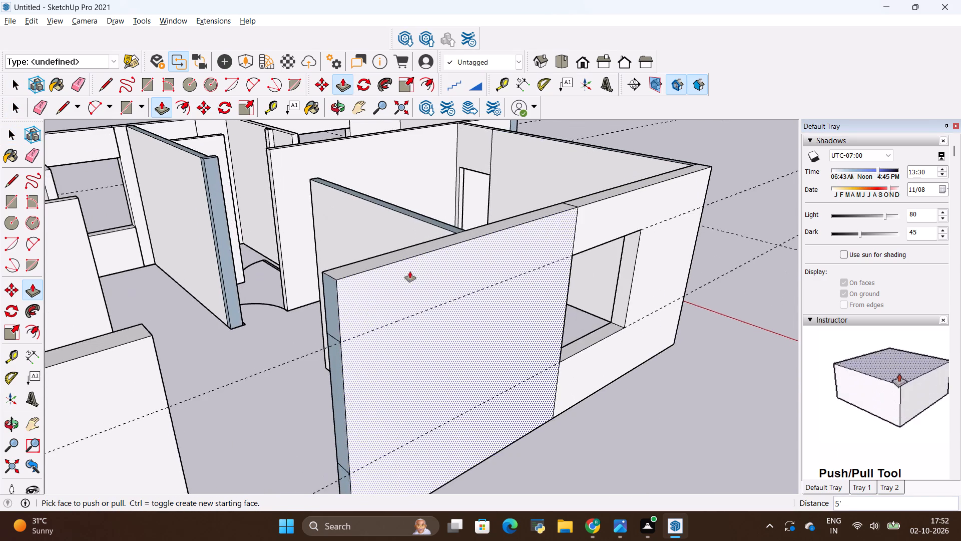
Pull the middle segment's top and bottom jamb sections 5' to the remaining front wall segment, forming the second window opening.
{"action": "scroll", "coordinate": [410, 272], "scroll_direction": "down", "scroll_amount": 6}
{"action": "middle_click_drag", "start_coordinate": [383, 313], "coordinate": [430, 303]}
{"action": "scroll", "coordinate": [428, 299], "scroll_direction": "up", "scroll_amount": 3}
{"action": "left_click", "coordinate": [421, 278]}
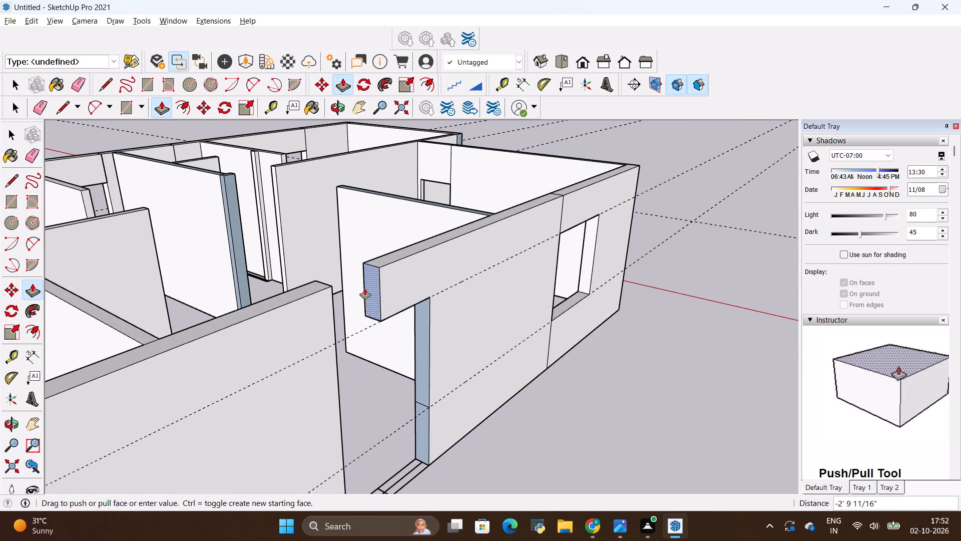
{"action": "left_click", "coordinate": [325, 284]}
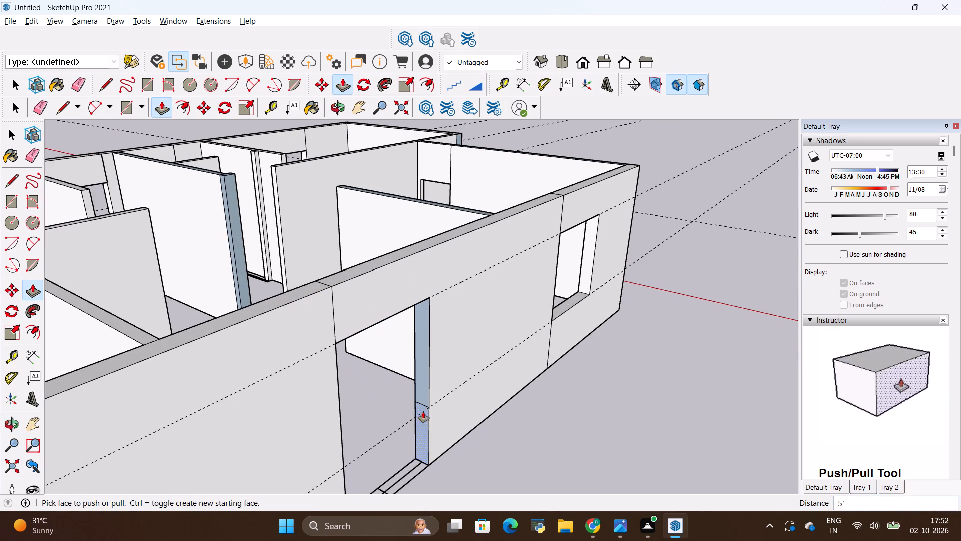
{"action": "left_click", "coordinate": [420, 419]}
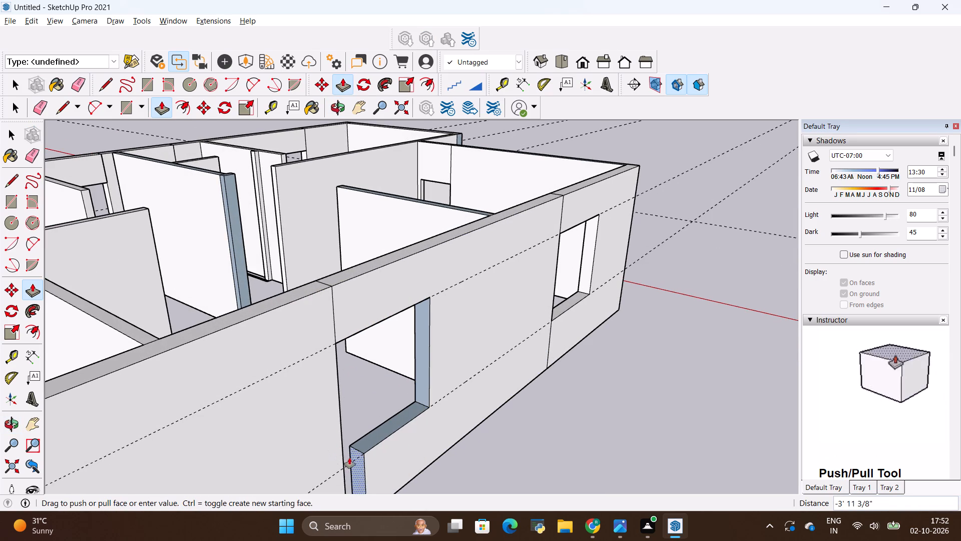
{"action": "left_click", "coordinate": [342, 462]}
Erase the seam lines above and below the second window opening and the vertical seam near the wall's nearer corner.
{"action": "scroll", "coordinate": [371, 313], "scroll_direction": "down", "scroll_amount": 5}
{"action": "middle_click_drag", "start_coordinate": [332, 323], "coordinate": [355, 330]}
{"action": "middle_click", "coordinate": [358, 331]}
{"action": "scroll", "coordinate": [358, 331], "scroll_direction": "up", "scroll_amount": 3}
{"action": "scroll", "coordinate": [358, 313], "scroll_direction": "down", "scroll_amount": 5}
{"action": "scroll", "coordinate": [359, 353], "scroll_direction": "up", "scroll_amount": 1}
{"action": "middle_click_drag", "start_coordinate": [359, 353], "coordinate": [355, 330]}
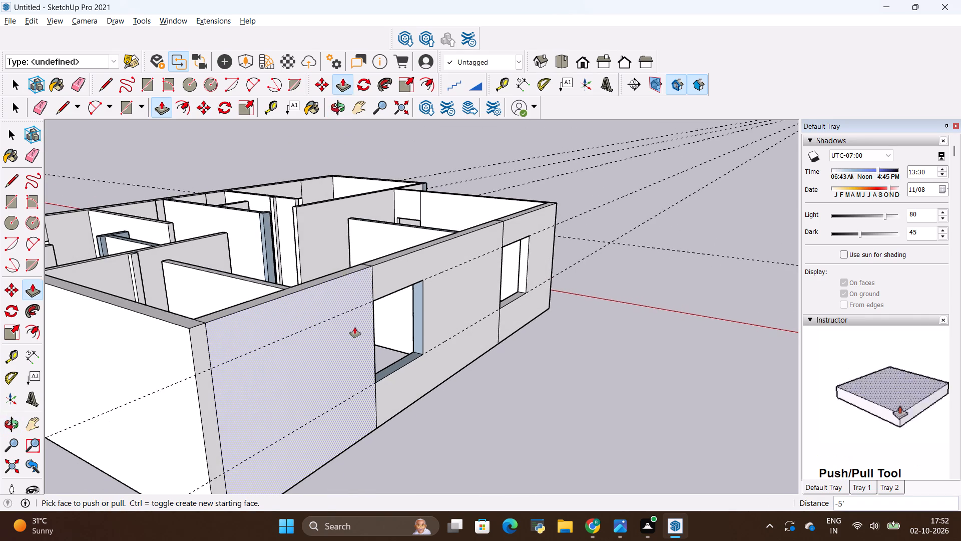
{"action": "key", "text": "e"}
{"action": "left_click_drag", "start_coordinate": [382, 281], "coordinate": [349, 290]}
{"action": "scroll", "coordinate": [380, 386], "scroll_direction": "up", "scroll_amount": 1}
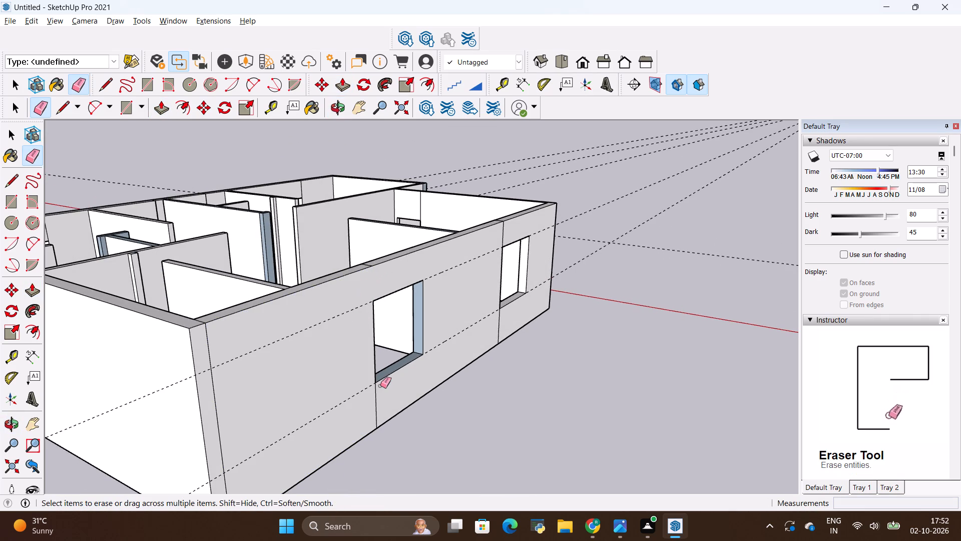
{"action": "scroll", "coordinate": [380, 386], "scroll_direction": "up", "scroll_amount": 1}
{"action": "left_click_drag", "start_coordinate": [378, 409], "coordinate": [355, 412]}
{"action": "scroll", "coordinate": [191, 278], "scroll_direction": "down", "scroll_amount": 2}
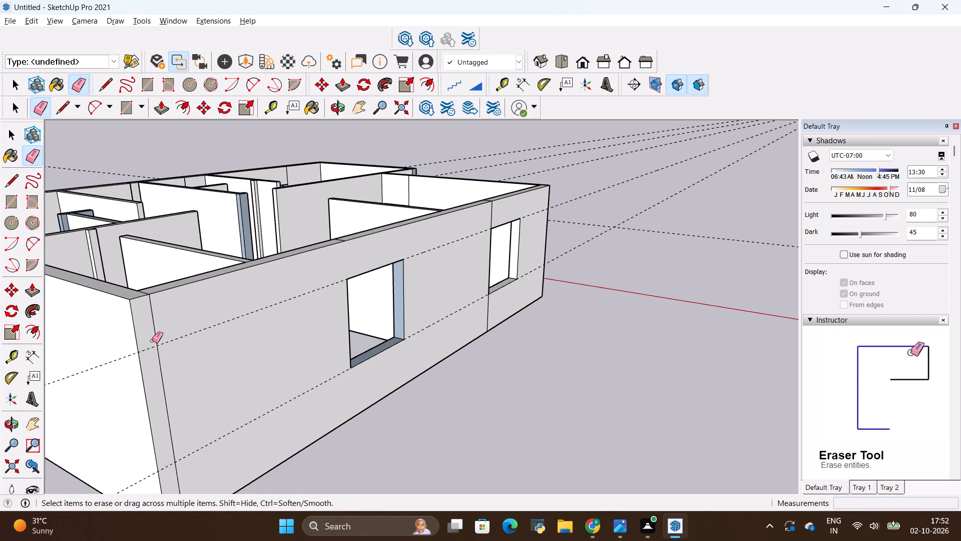
{"action": "scroll", "coordinate": [154, 338], "scroll_direction": "up", "scroll_amount": 2}
{"action": "left_click_drag", "start_coordinate": [173, 309], "coordinate": [152, 318]}
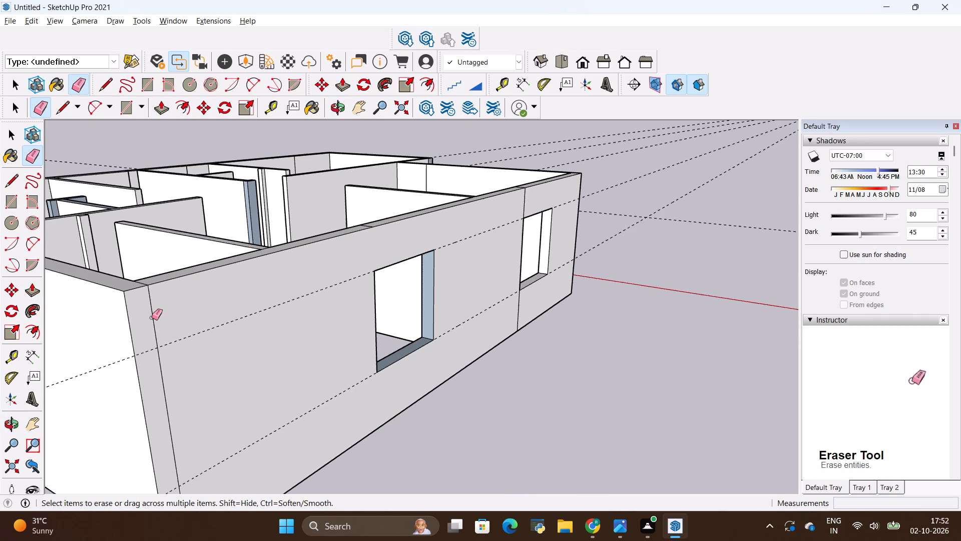
{"action": "left_click_drag", "start_coordinate": [152, 318], "coordinate": [149, 319]}
Erase the seam lines above and below the window nearest the far corner, plus the lower guide across the wall.
{"action": "scroll", "coordinate": [214, 270], "scroll_direction": "down", "scroll_amount": 4}
{"action": "scroll", "coordinate": [486, 227], "scroll_direction": "up", "scroll_amount": 6}
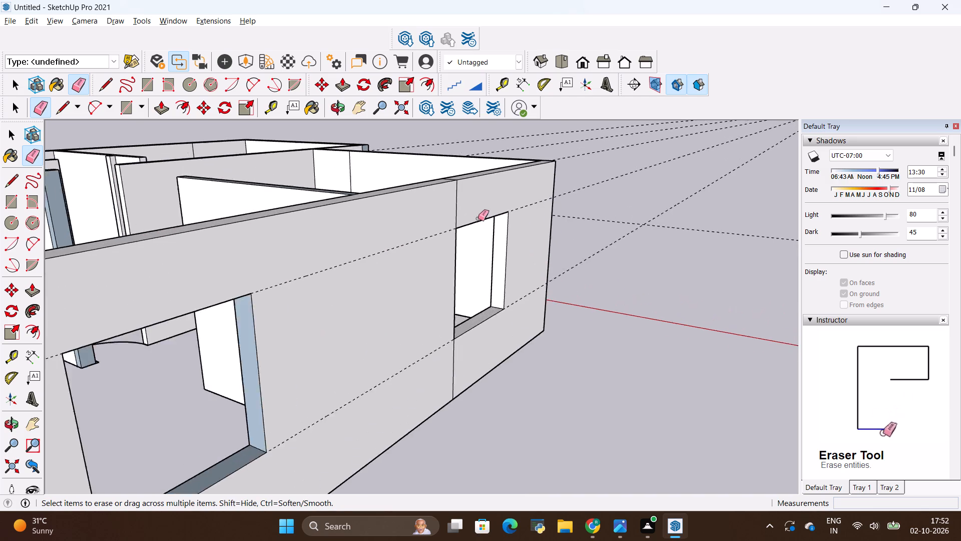
{"action": "scroll", "coordinate": [478, 218], "scroll_direction": "up", "scroll_amount": 1}
{"action": "left_click_drag", "start_coordinate": [468, 204], "coordinate": [415, 218]}
{"action": "left_click_drag", "start_coordinate": [471, 378], "coordinate": [428, 406]}
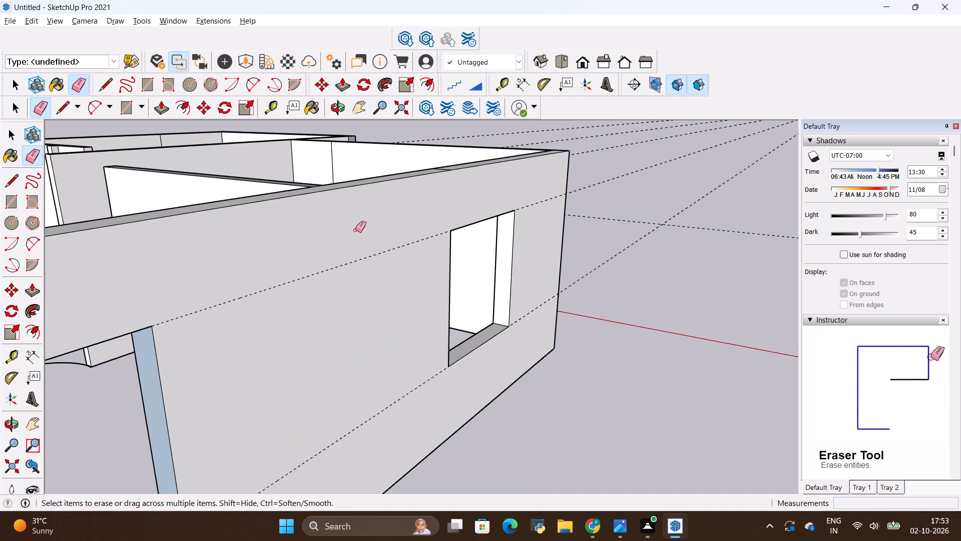
{"action": "left_click_drag", "start_coordinate": [355, 229], "coordinate": [411, 407]}
{"action": "scroll", "coordinate": [432, 285], "scroll_direction": "down", "scroll_amount": 12}
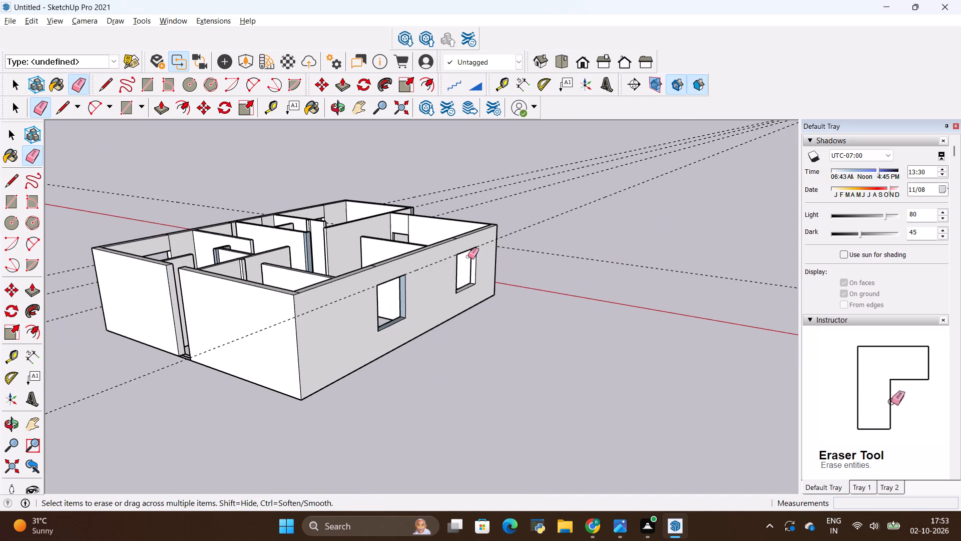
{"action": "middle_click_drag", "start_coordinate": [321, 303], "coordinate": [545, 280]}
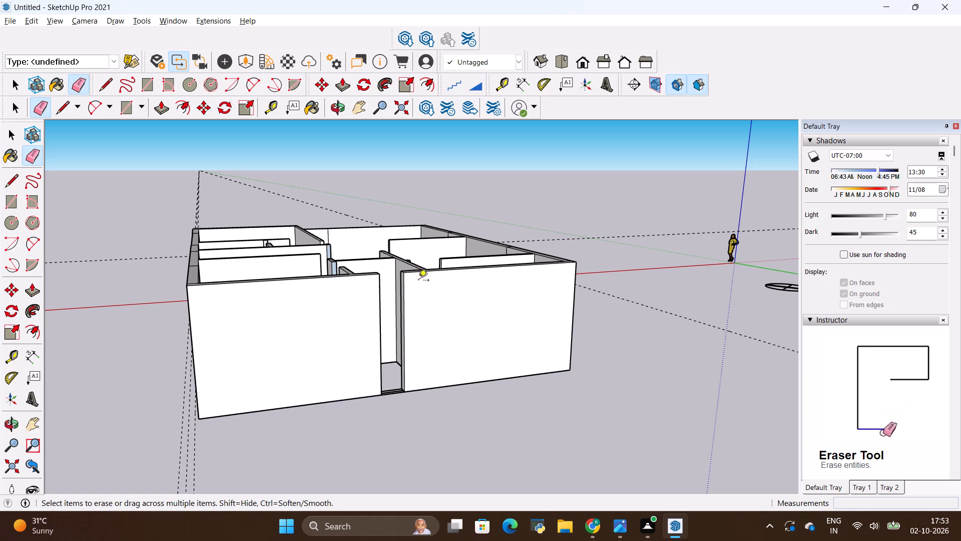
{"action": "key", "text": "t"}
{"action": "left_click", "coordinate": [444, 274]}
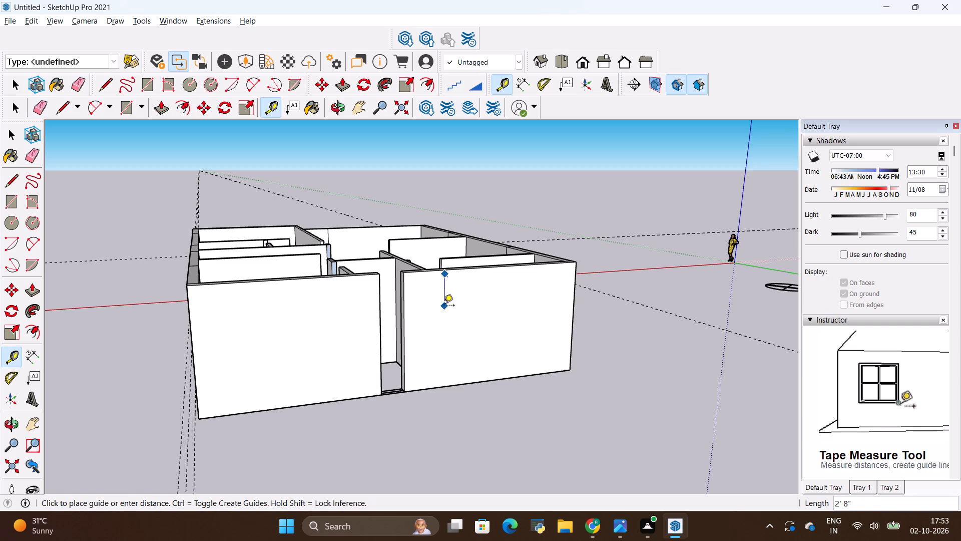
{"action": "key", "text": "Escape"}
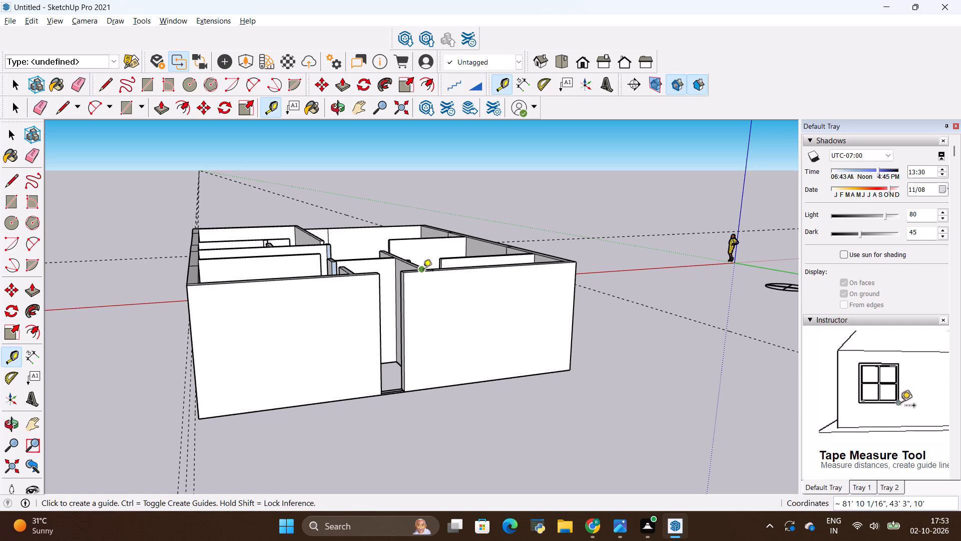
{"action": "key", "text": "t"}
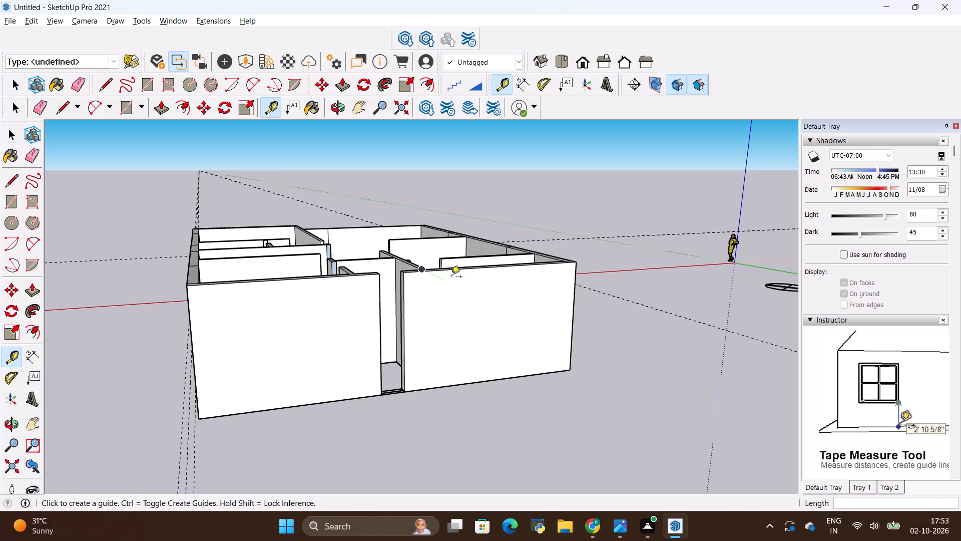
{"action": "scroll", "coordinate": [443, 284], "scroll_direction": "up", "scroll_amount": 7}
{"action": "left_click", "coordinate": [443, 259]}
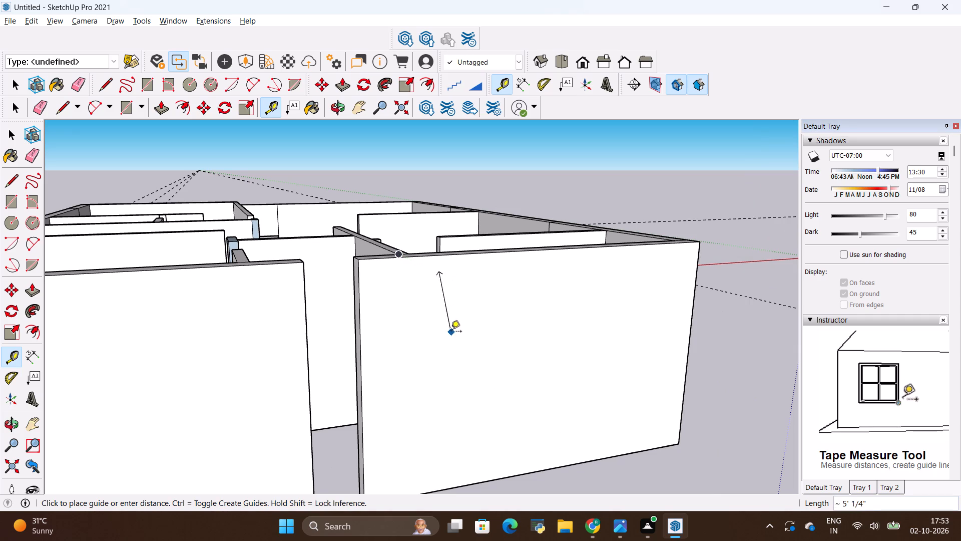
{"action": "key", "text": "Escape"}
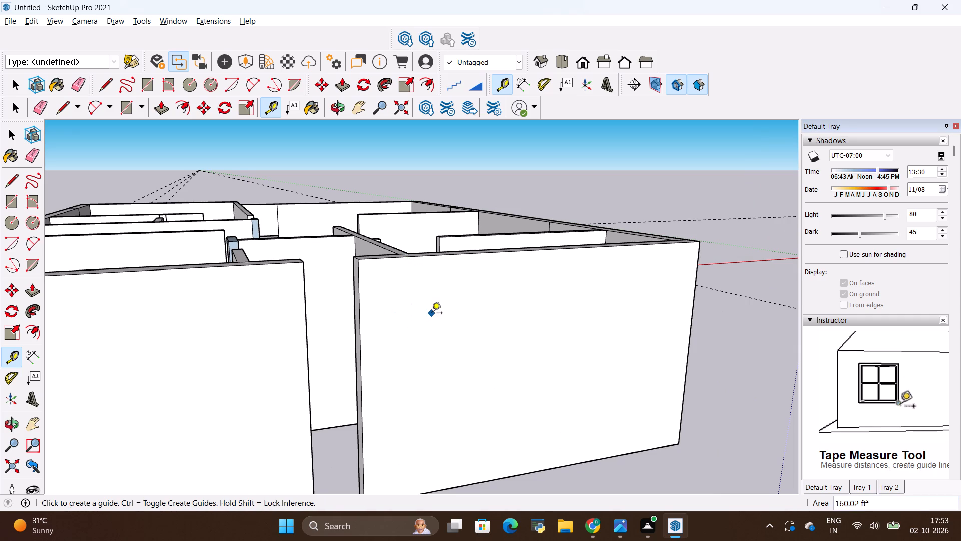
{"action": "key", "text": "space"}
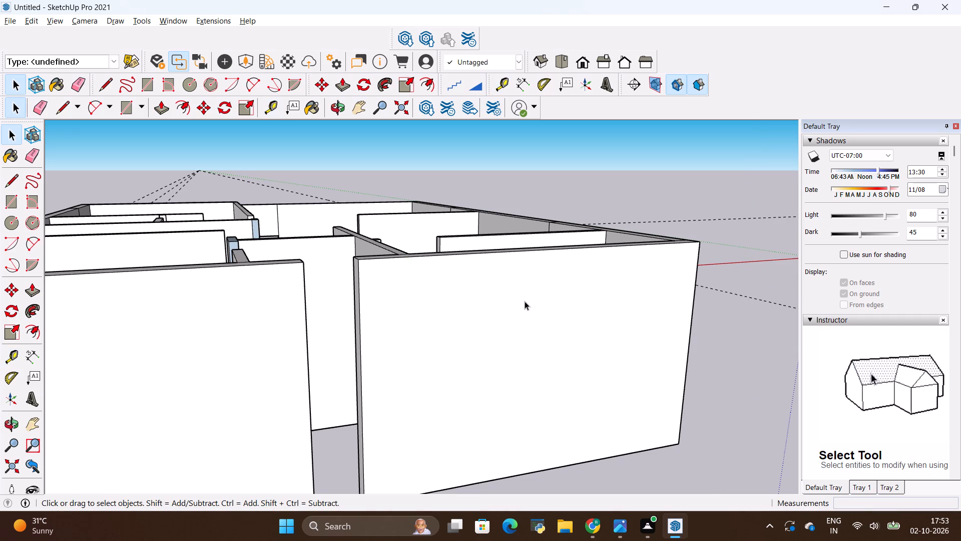
Place a horizontal guide 2' below the top edge of the adjoining exterior wall, beside its narrow door gap.
{"action": "key", "text": "t"}
{"action": "left_click", "coordinate": [502, 254]}
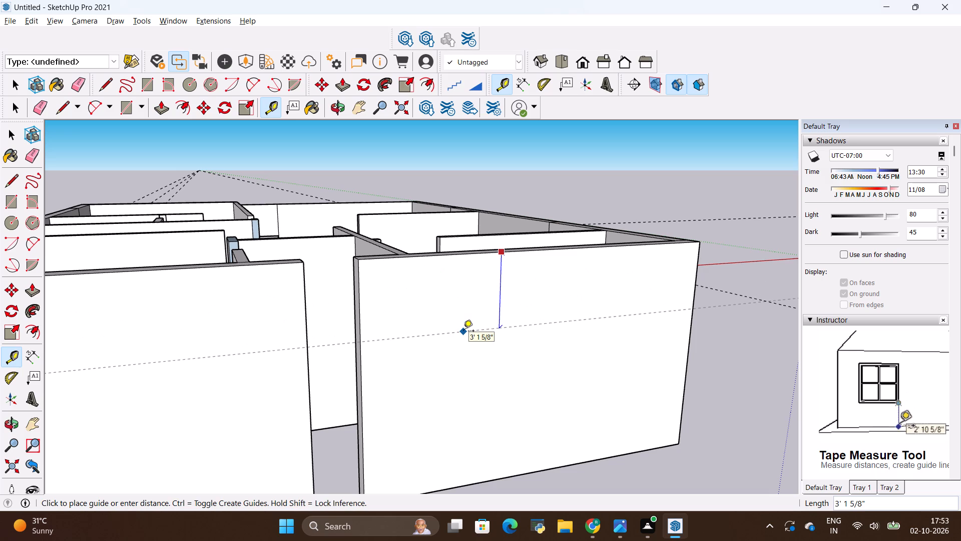
{"action": "key", "text": "BackSpace"}
{"action": "type", "text": "2'"}
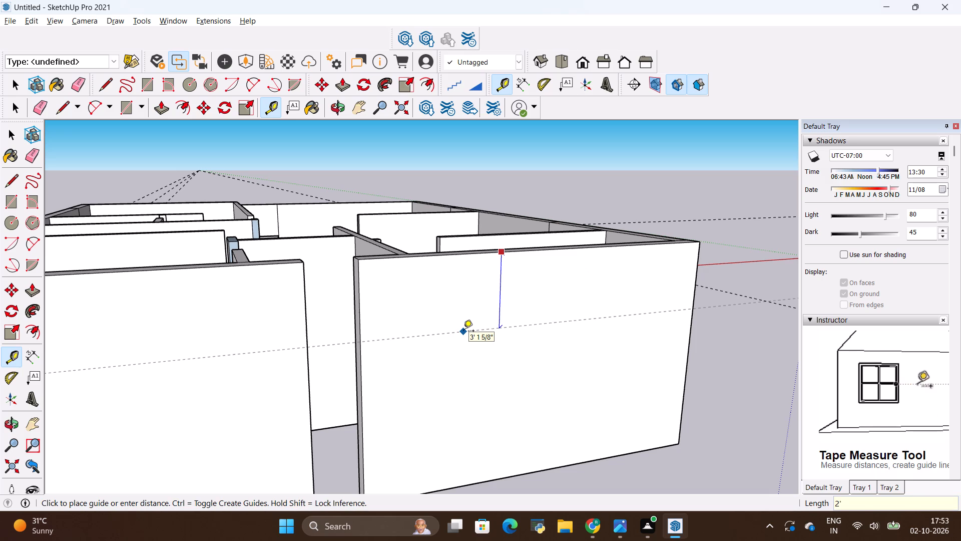
{"action": "key", "text": "Return"}
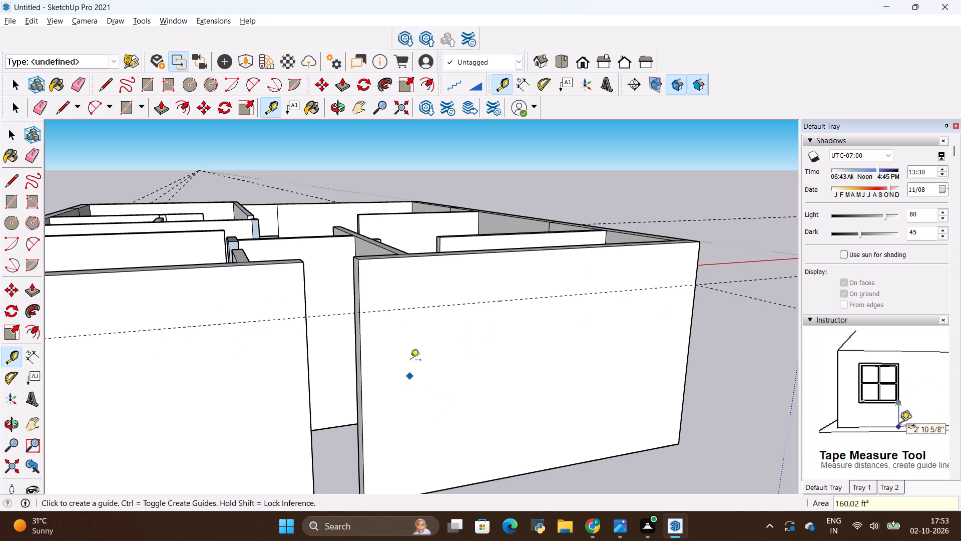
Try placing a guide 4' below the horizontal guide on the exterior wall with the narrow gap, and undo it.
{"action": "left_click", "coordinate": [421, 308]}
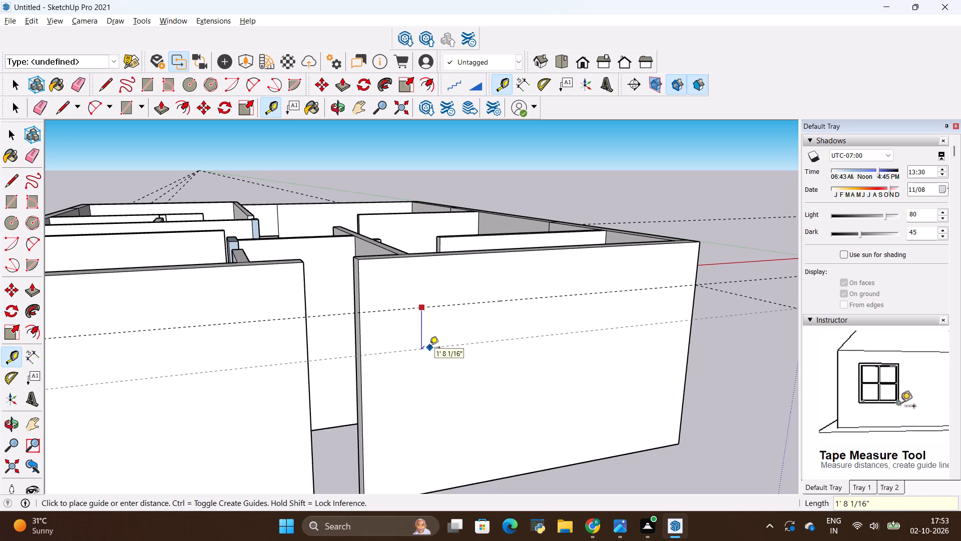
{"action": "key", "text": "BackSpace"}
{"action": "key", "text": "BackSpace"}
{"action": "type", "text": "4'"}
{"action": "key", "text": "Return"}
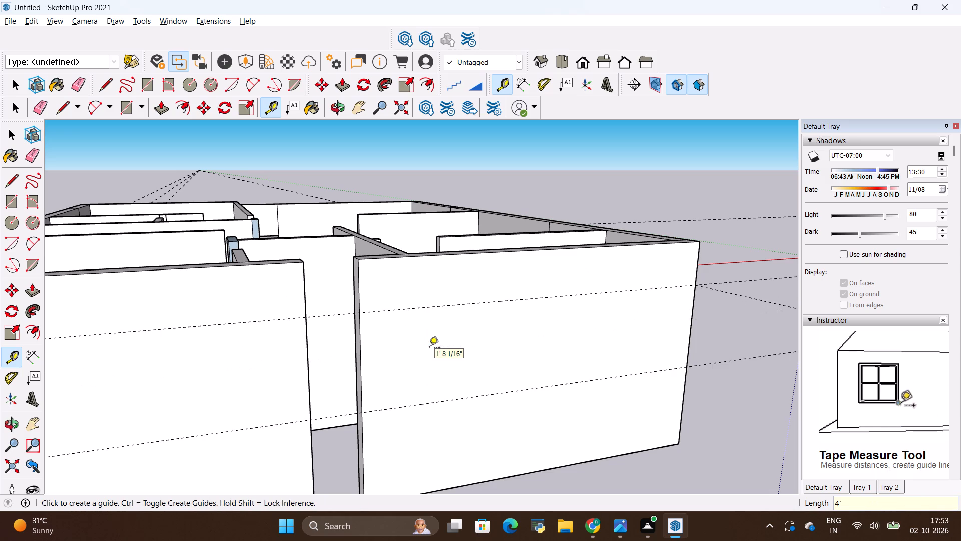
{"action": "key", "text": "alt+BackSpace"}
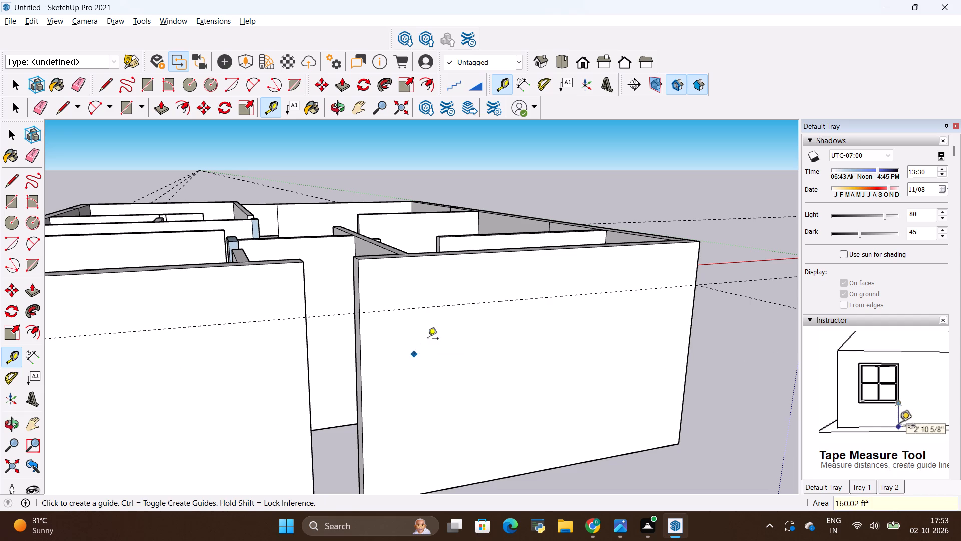
Place a horizontal guide 2' below the existing guide on the exterior wall with the narrow gap.
{"action": "left_click", "coordinate": [441, 306]}
{"action": "key", "text": "BackSpace"}
{"action": "type", "text": "2'"}
{"action": "key", "text": "Return"}
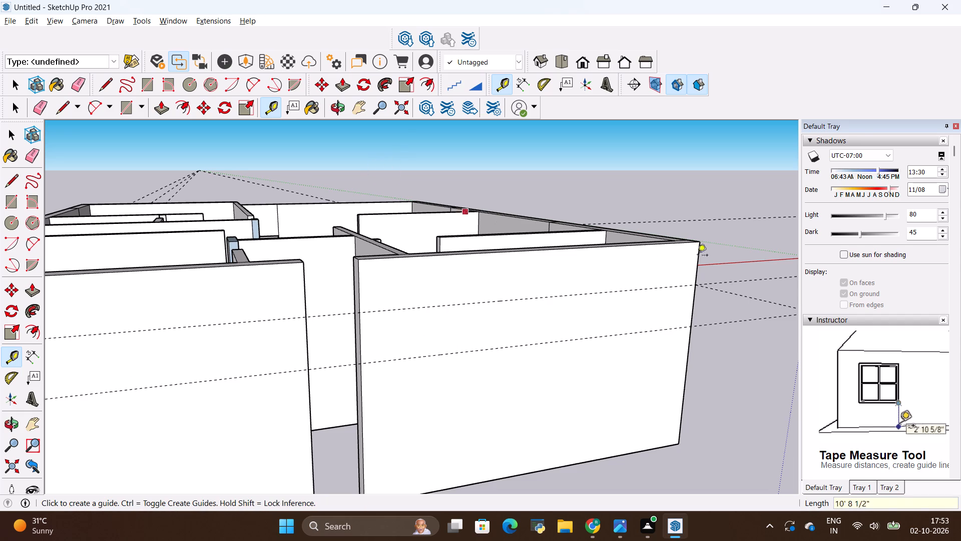
{"action": "scroll", "coordinate": [834, 267], "scroll_direction": "down", "scroll_amount": 1}
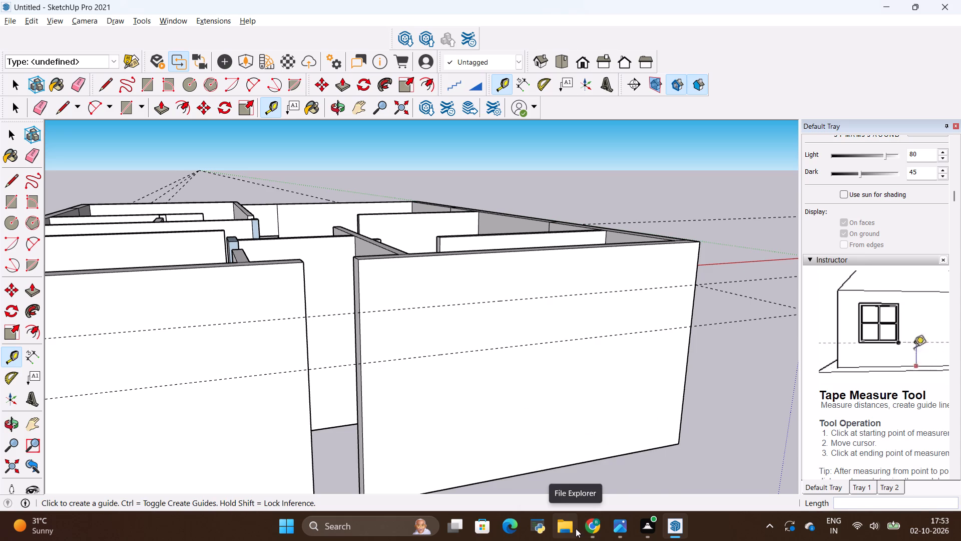
Draw two 9" lines across the narrow gap's jamb face, one at each horizontal guide's height.
{"action": "key", "text": "l"}
{"action": "middle_click_drag", "start_coordinate": [337, 417], "coordinate": [440, 398]}
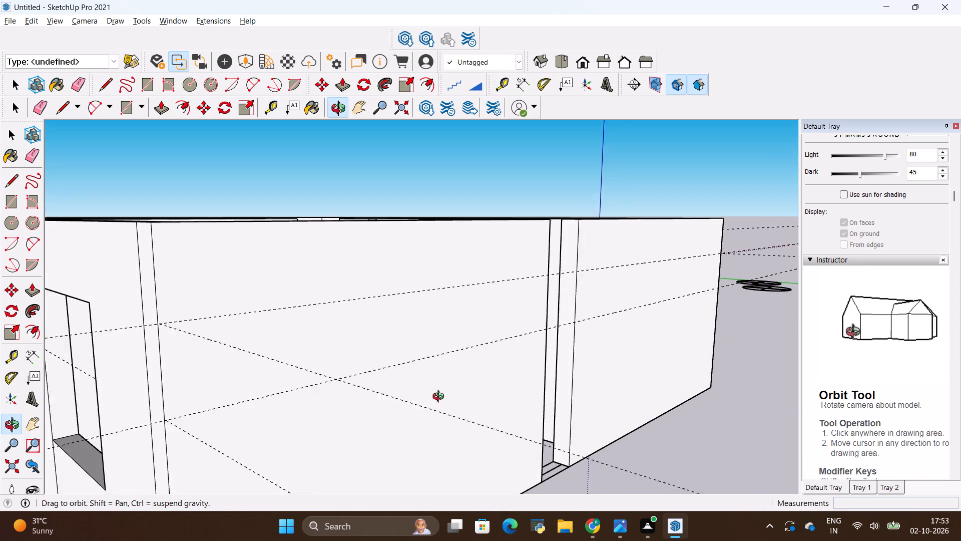
{"action": "middle_click_drag", "start_coordinate": [440, 398], "coordinate": [439, 403]}
{"action": "scroll", "coordinate": [555, 283], "scroll_direction": "up", "scroll_amount": 4}
{"action": "left_click", "coordinate": [581, 280]}
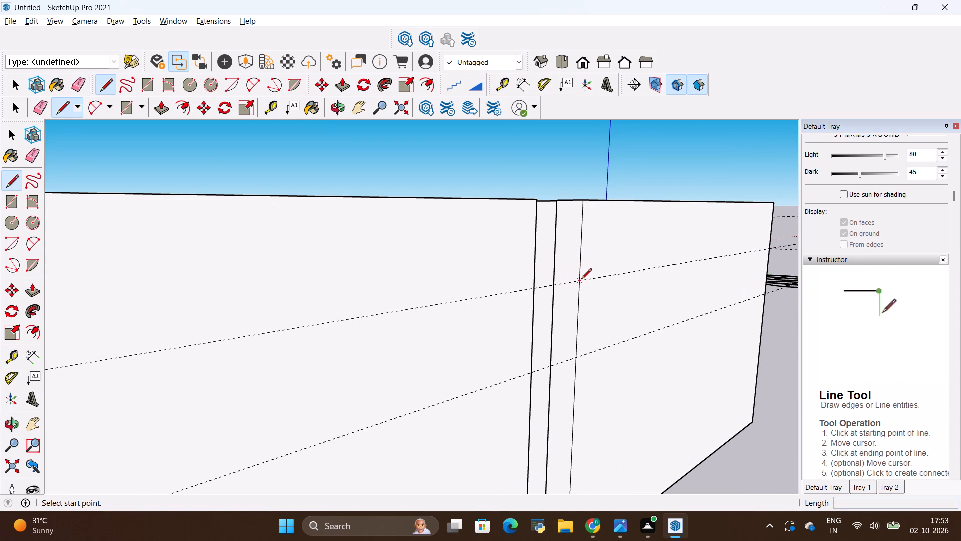
{"action": "left_click", "coordinate": [550, 277]}
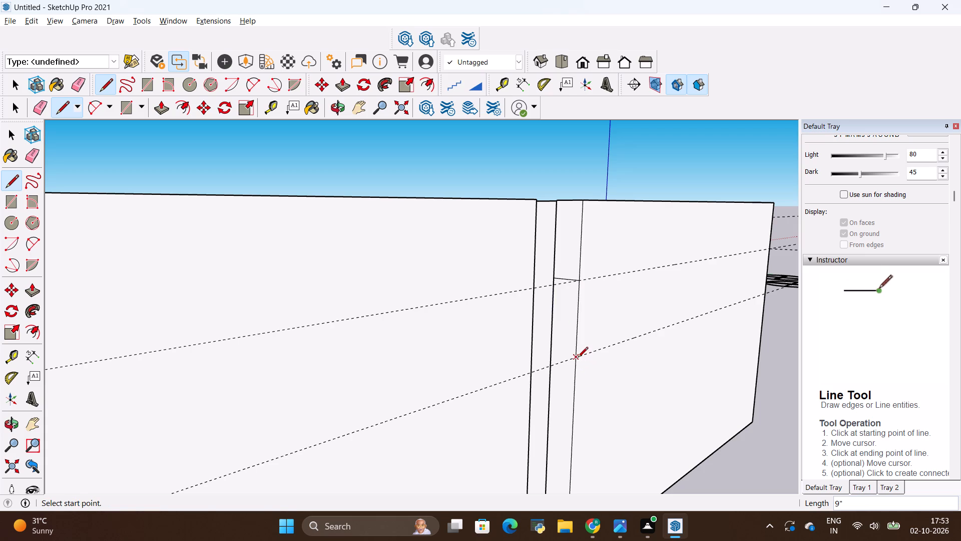
{"action": "left_click", "coordinate": [578, 358]}
{"action": "left_click", "coordinate": [554, 354]}
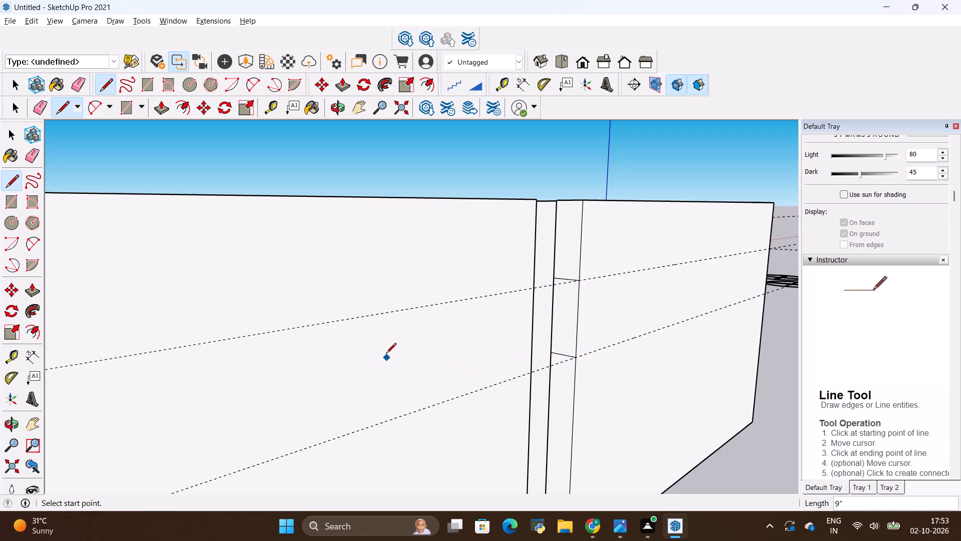
Pull the jamb's top and bottom sections 2' across the gap to the opposite wall segment, forming a small window opening.
{"action": "scroll", "coordinate": [385, 353], "scroll_direction": "down", "scroll_amount": 2}
{"action": "middle_click_drag", "start_coordinate": [440, 407], "coordinate": [408, 396]}
{"action": "scroll", "coordinate": [408, 319], "scroll_direction": "down", "scroll_amount": 4}
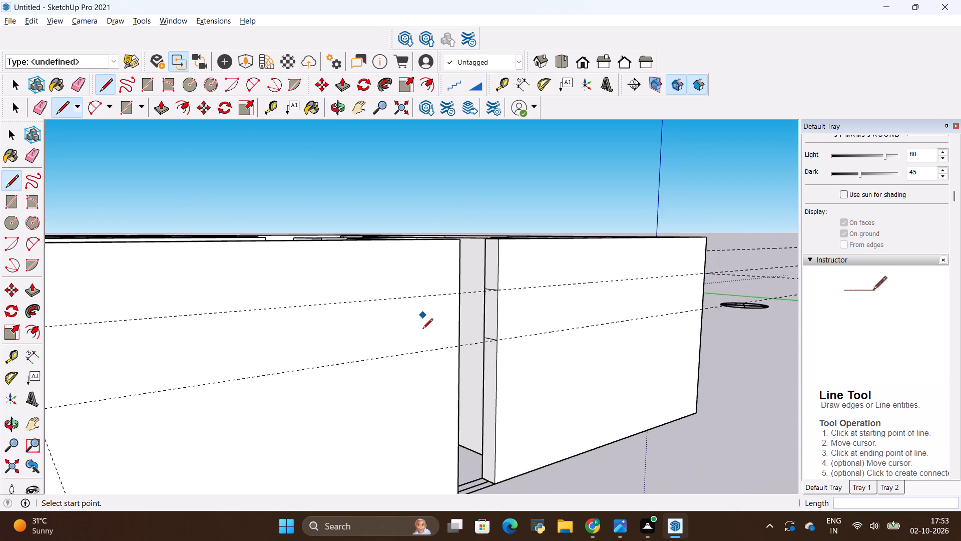
{"action": "middle_click_drag", "start_coordinate": [422, 330], "coordinate": [417, 362]}
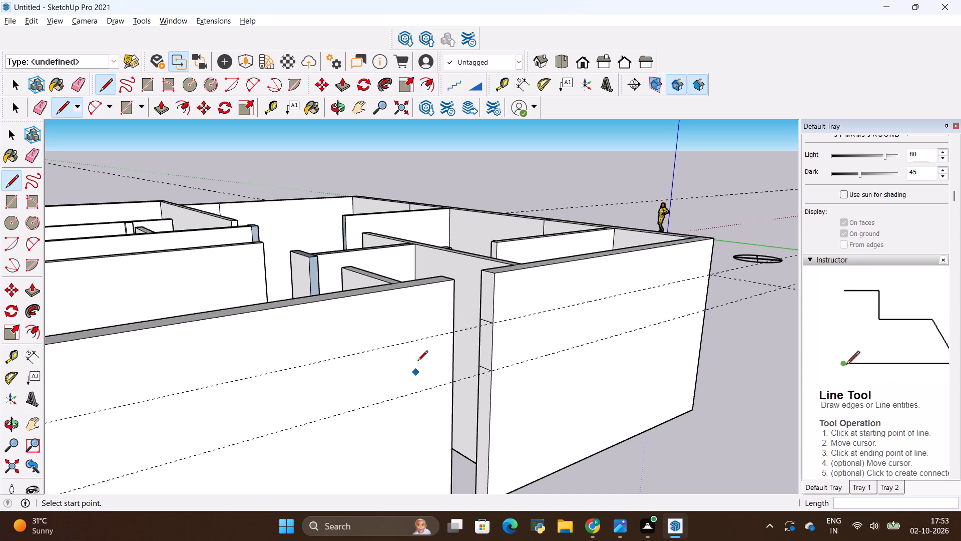
{"action": "key", "text": "p"}
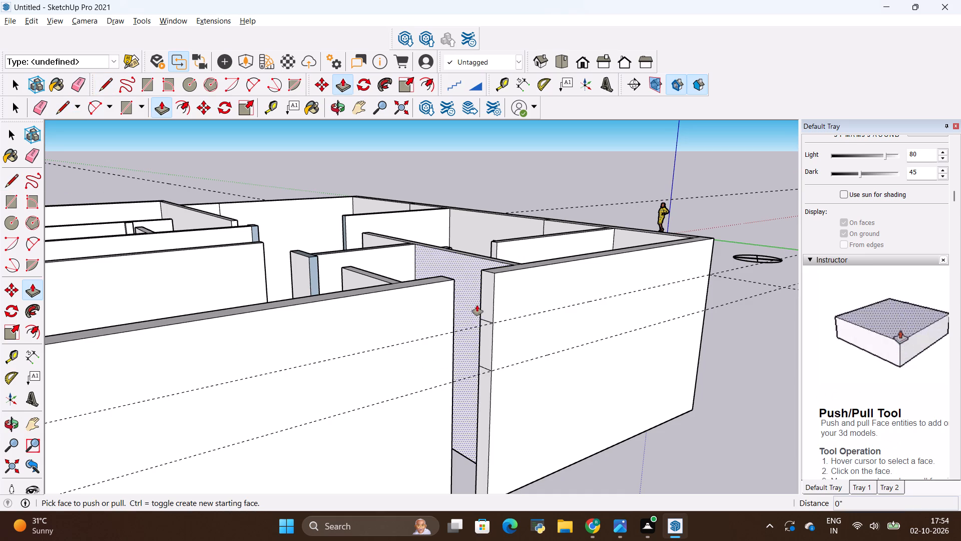
{"action": "left_click", "coordinate": [487, 301]}
{"action": "left_click", "coordinate": [452, 279]}
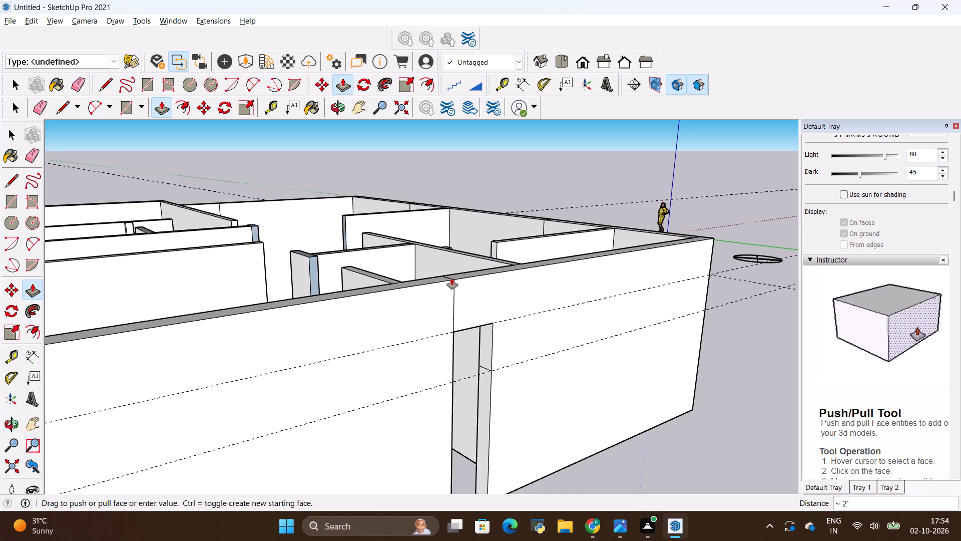
{"action": "left_click", "coordinate": [479, 405]}
{"action": "left_click_drag", "start_coordinate": [449, 385], "coordinate": [440, 383]}
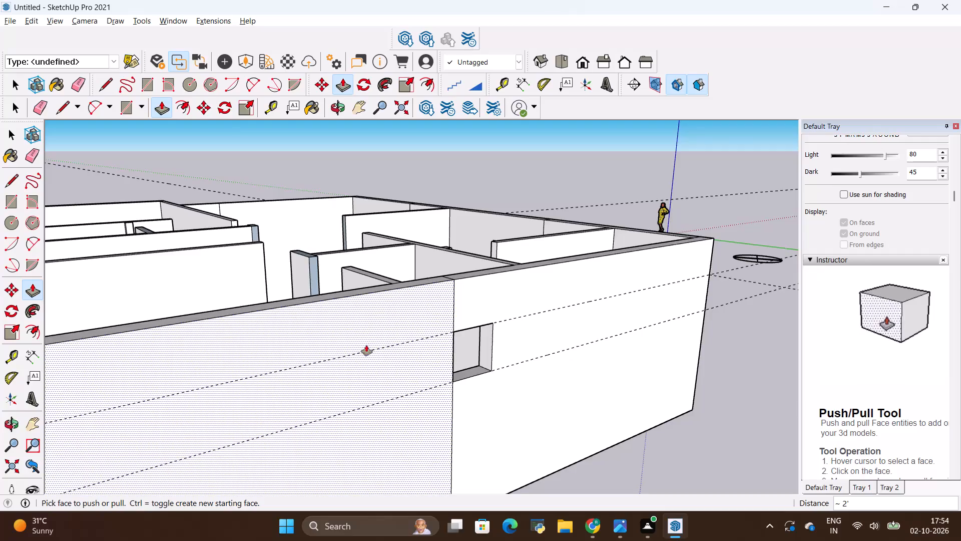
Erase the vertical seam lines above and below the small window on the exterior wall's outer face.
{"action": "scroll", "coordinate": [367, 343], "scroll_direction": "down", "scroll_amount": 2}
{"action": "key", "text": "e"}
{"action": "left_click_drag", "start_coordinate": [455, 307], "coordinate": [444, 312]}
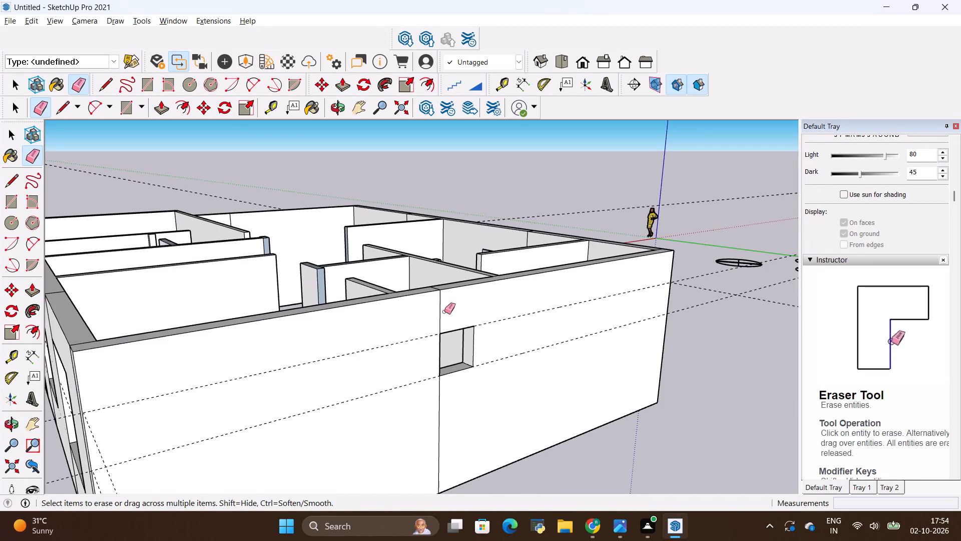
{"action": "left_click_drag", "start_coordinate": [444, 312], "coordinate": [429, 317]}
{"action": "scroll", "coordinate": [448, 443], "scroll_direction": "up", "scroll_amount": 1}
{"action": "left_click_drag", "start_coordinate": [448, 431], "coordinate": [430, 435]}
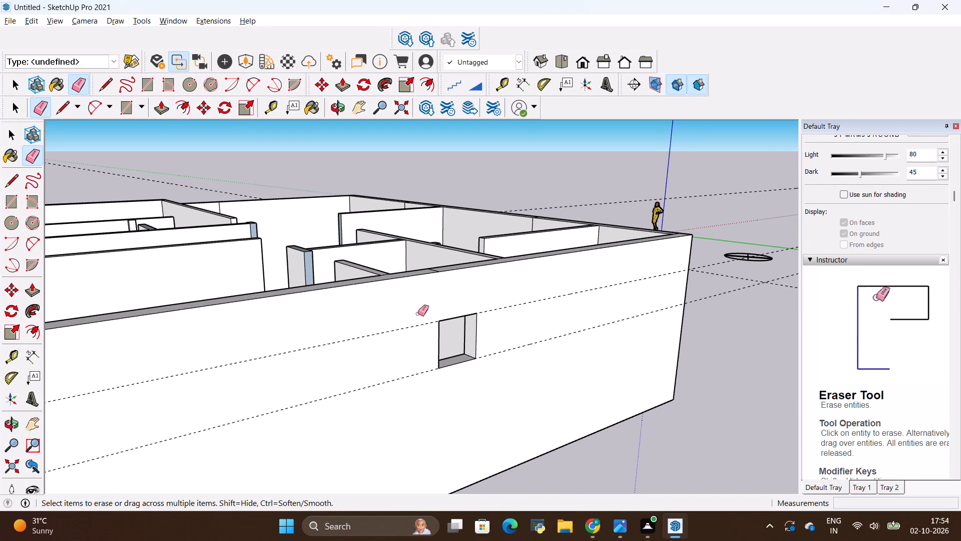
Erase the seam across the exterior wall's top above the small window and the one at the nearby partition's top T-junction.
{"action": "scroll", "coordinate": [422, 313], "scroll_direction": "up", "scroll_amount": 2}
{"action": "middle_click_drag", "start_coordinate": [422, 313], "coordinate": [461, 456]}
{"action": "scroll", "coordinate": [468, 454], "scroll_direction": "up", "scroll_amount": 5}
{"action": "left_click_drag", "start_coordinate": [494, 425], "coordinate": [478, 453]}
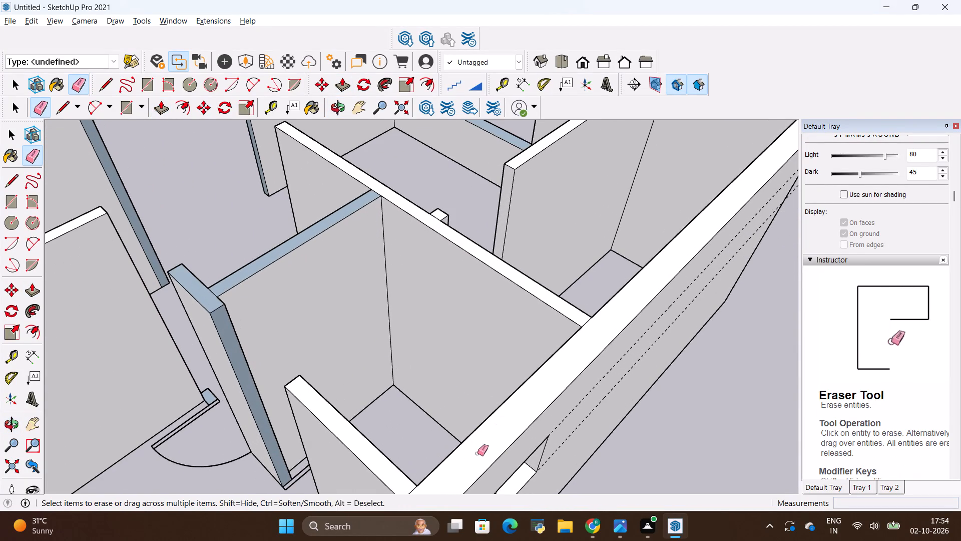
{"action": "scroll", "coordinate": [210, 294], "scroll_direction": "up", "scroll_amount": 7}
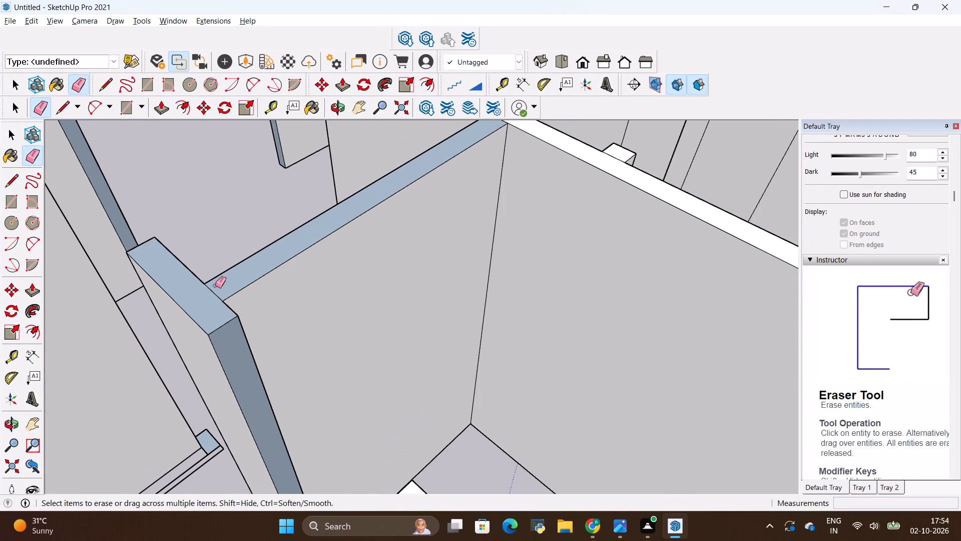
{"action": "left_click_drag", "start_coordinate": [220, 282], "coordinate": [213, 301]}
Place a guide 3' below the top edge of the short partition beside the doorway near the small window.
{"action": "scroll", "coordinate": [294, 268], "scroll_direction": "down", "scroll_amount": 4}
{"action": "scroll", "coordinate": [328, 306], "scroll_direction": "down", "scroll_amount": 6}
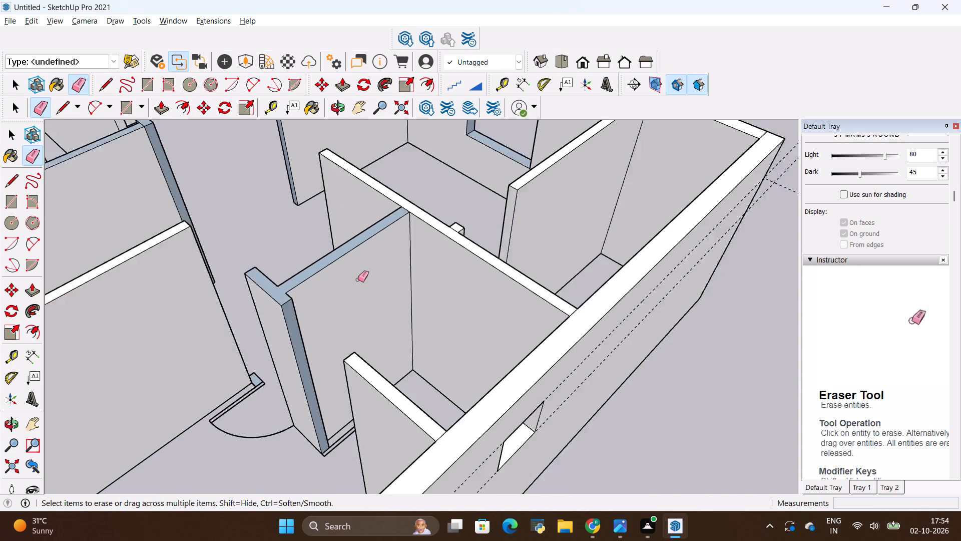
{"action": "scroll", "coordinate": [364, 275], "scroll_direction": "down", "scroll_amount": 3}
{"action": "scroll", "coordinate": [345, 437], "scroll_direction": "up", "scroll_amount": 1}
{"action": "middle_click_drag", "start_coordinate": [331, 432], "coordinate": [437, 422]}
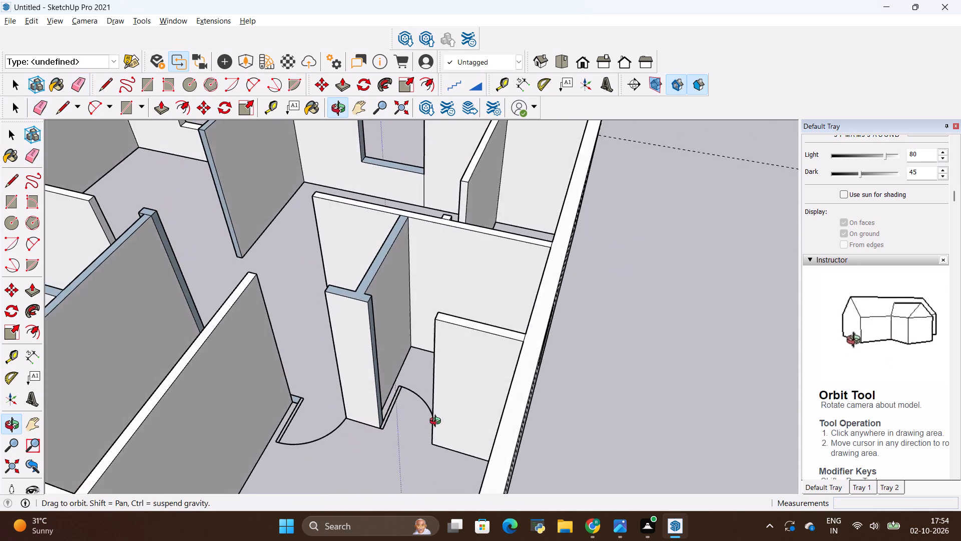
{"action": "middle_click_drag", "start_coordinate": [437, 422], "coordinate": [452, 392]}
{"action": "key", "text": "t"}
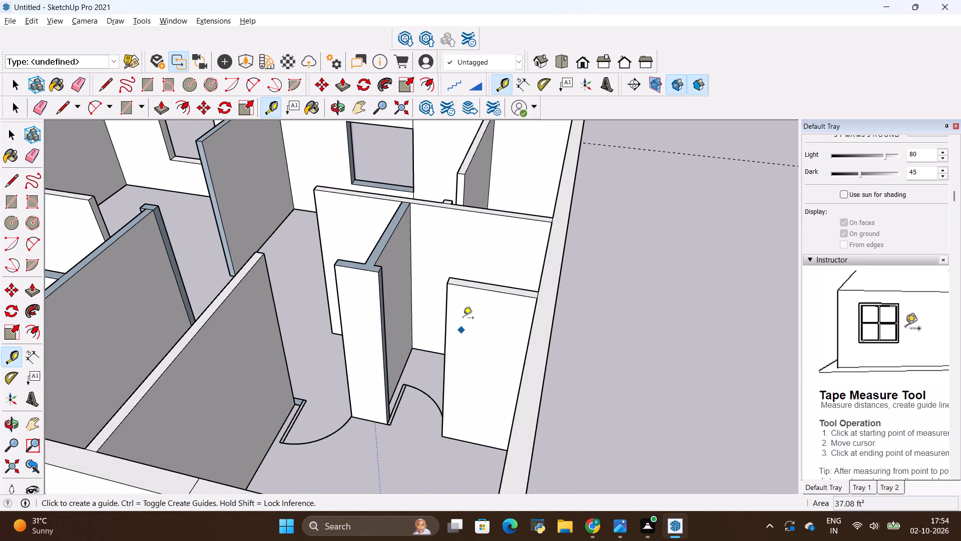
{"action": "left_click", "coordinate": [472, 286]}
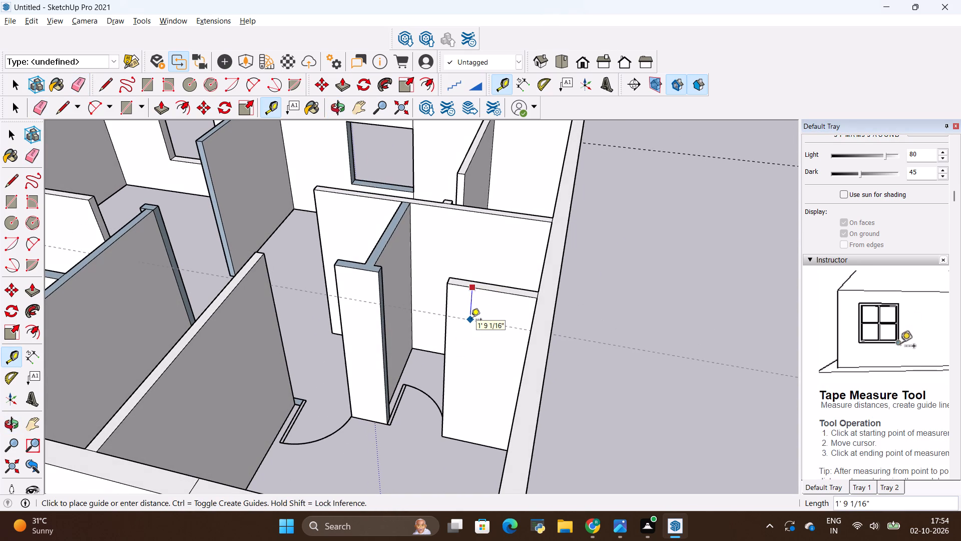
{"action": "key", "text": "BackSpace"}
{"action": "type", "text": "3'"}
{"action": "key", "text": "Return"}
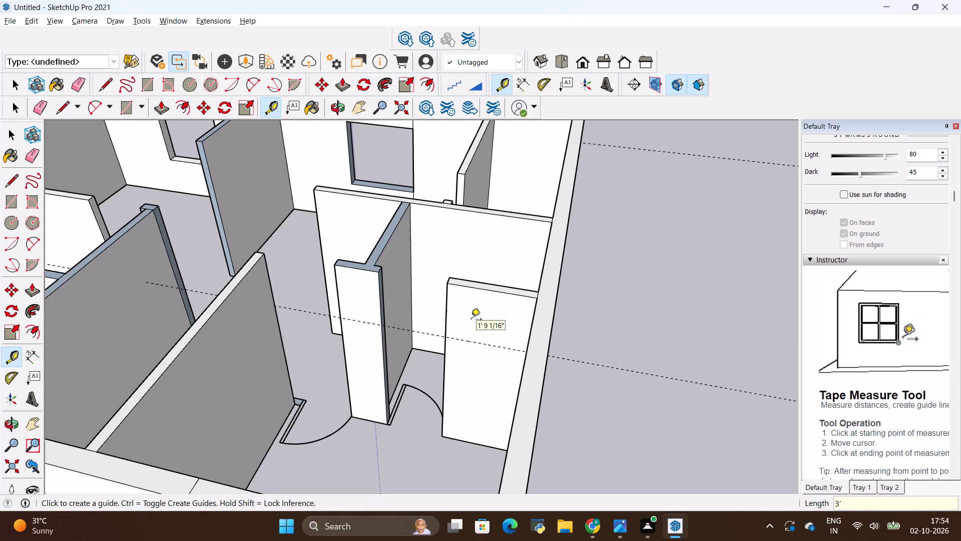
Draw a line at the guide's height across the partition end face opposite the short partition, marking the door lintel.
{"action": "key", "text": "l"}
{"action": "middle_click_drag", "start_coordinate": [474, 376], "coordinate": [355, 373]}
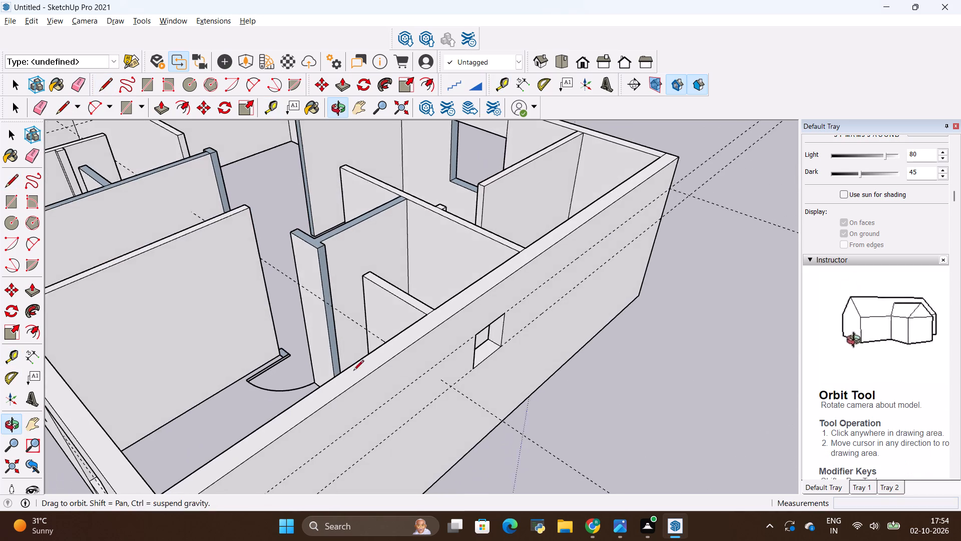
{"action": "scroll", "coordinate": [347, 284], "scroll_direction": "up", "scroll_amount": 6}
{"action": "left_click", "coordinate": [312, 306]}
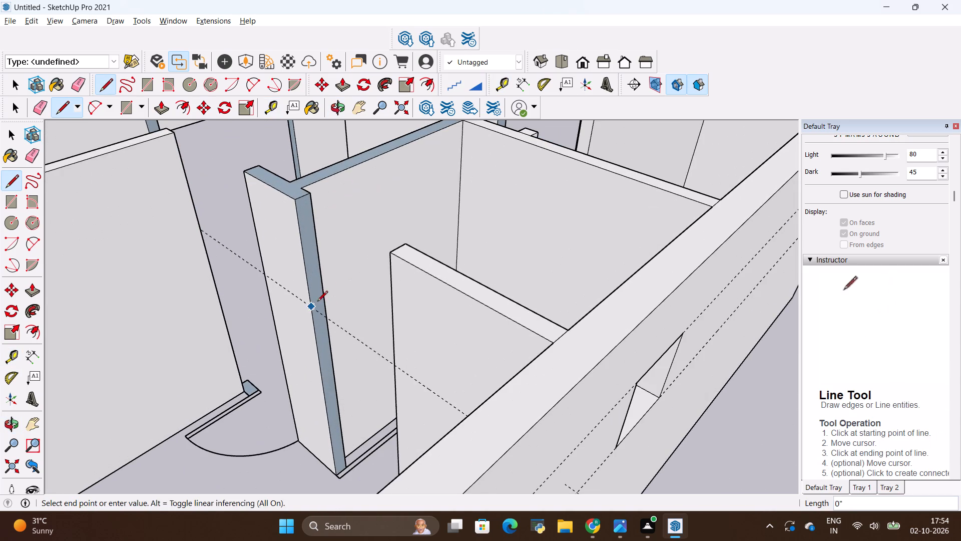
{"action": "left_click", "coordinate": [321, 299]}
Draw a 5" line at the guide's height across the same partition's other end face, beside the adjoining doorway.
{"action": "scroll", "coordinate": [232, 216], "scroll_direction": "down", "scroll_amount": 3}
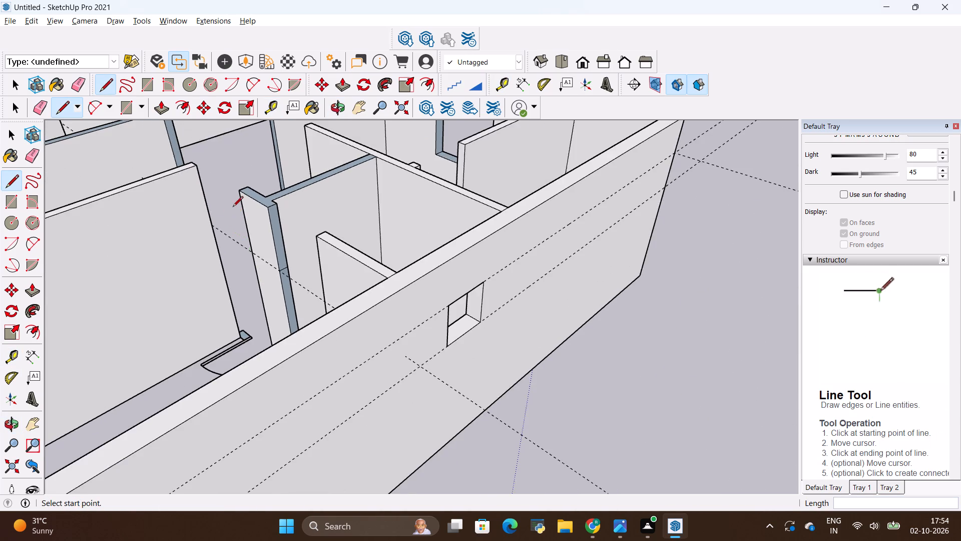
{"action": "middle_click_drag", "start_coordinate": [233, 207], "coordinate": [496, 272]}
{"action": "middle_click_drag", "start_coordinate": [357, 365], "coordinate": [564, 375]}
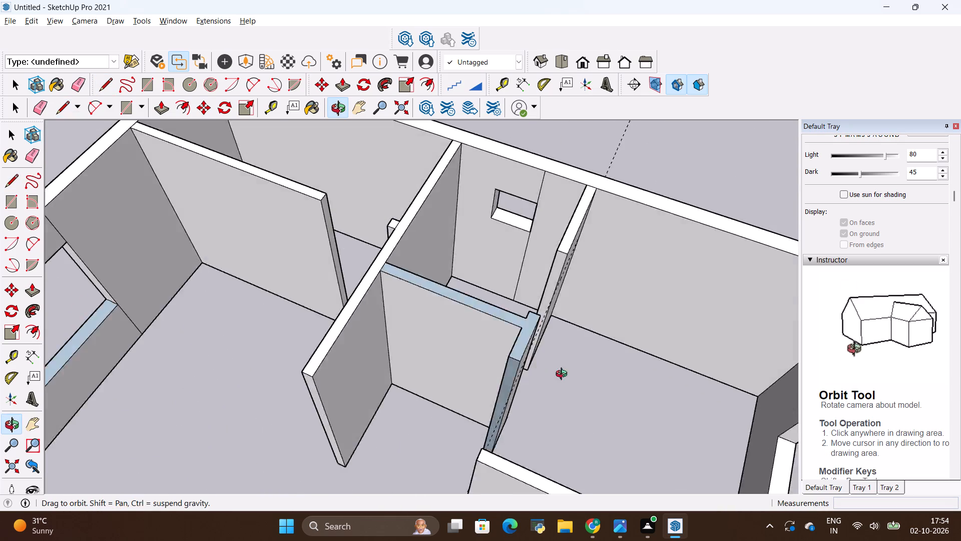
{"action": "middle_click_drag", "start_coordinate": [564, 375], "coordinate": [598, 337]}
{"action": "middle_click_drag", "start_coordinate": [546, 366], "coordinate": [590, 319]}
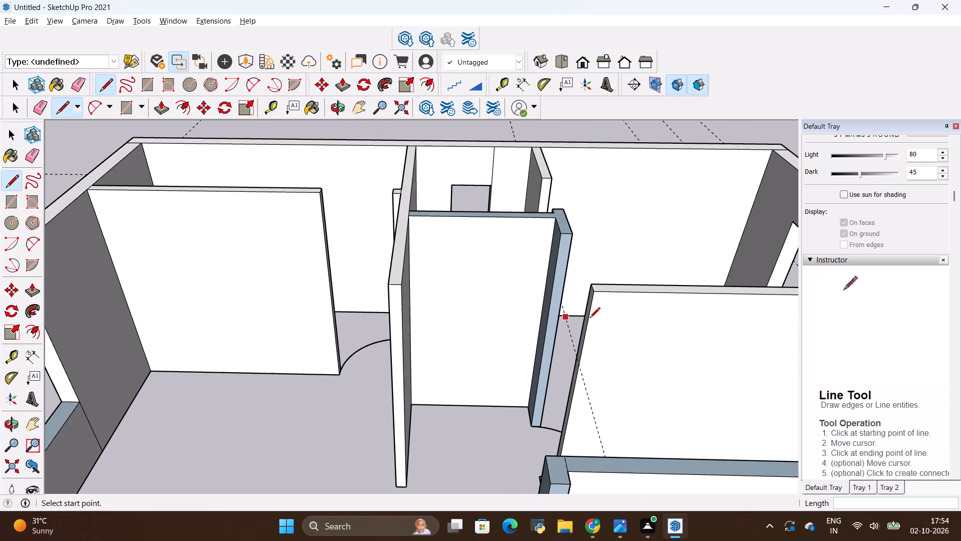
{"action": "scroll", "coordinate": [562, 299], "scroll_direction": "up", "scroll_amount": 5}
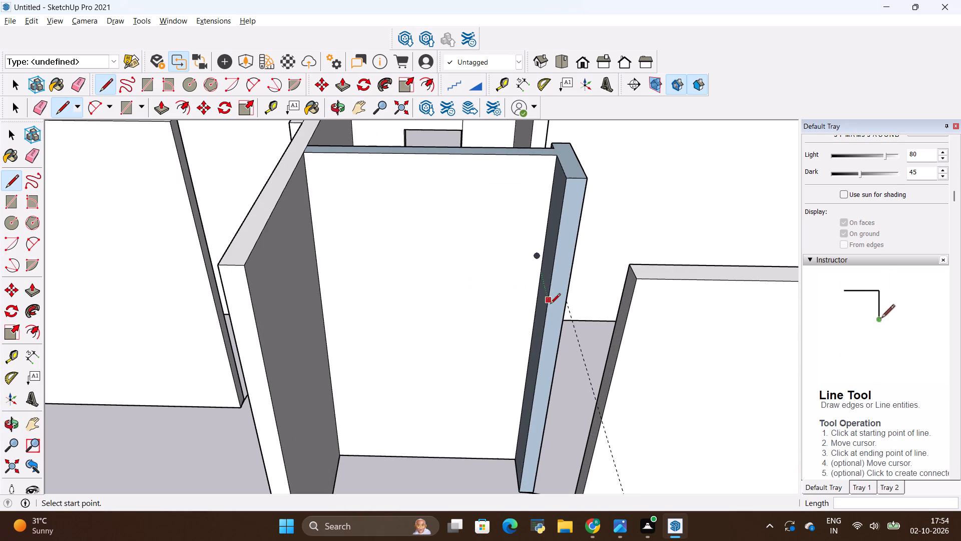
{"action": "left_click", "coordinate": [567, 302]}
{"action": "left_click", "coordinate": [545, 302]}
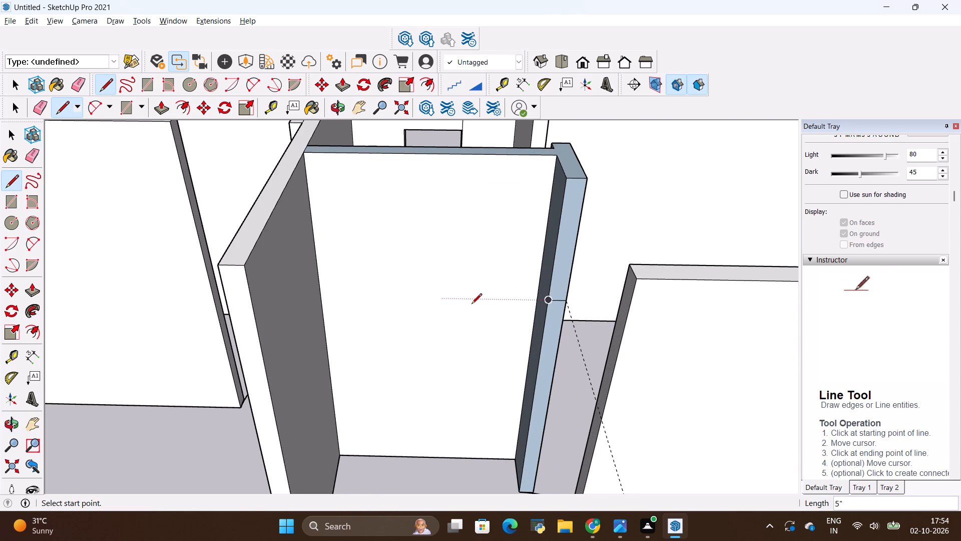
Pull the end face section above the 5" line 3' 9" across the doorway to the neighbouring wall, forming the lintel.
{"action": "key", "text": "p"}
{"action": "left_click", "coordinate": [562, 234]}
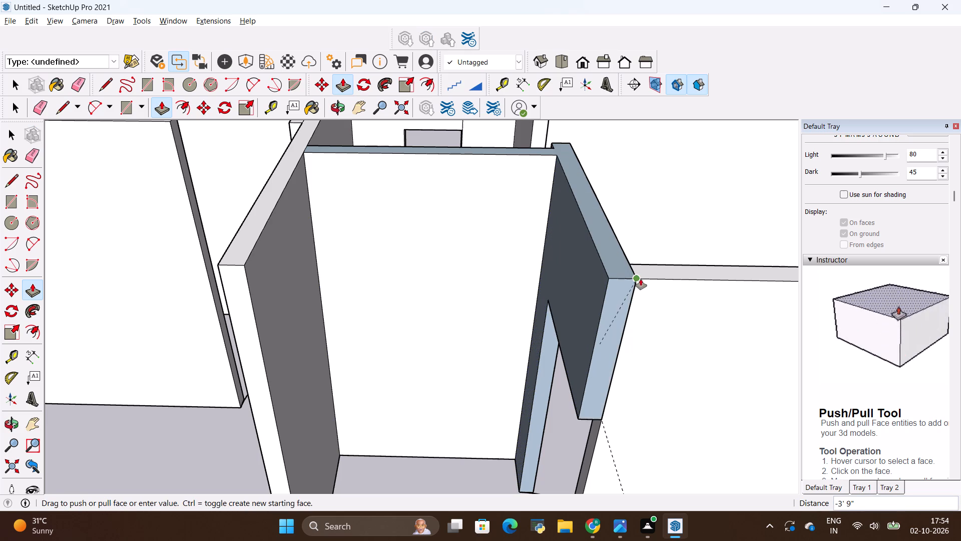
{"action": "left_click", "coordinate": [641, 277]}
Examine the new door lintel and its junction with the neighbouring wall from below and from above.
{"action": "middle_click_drag", "start_coordinate": [639, 278], "coordinate": [736, 189]}
{"action": "middle_click_drag", "start_coordinate": [638, 396], "coordinate": [721, 240]}
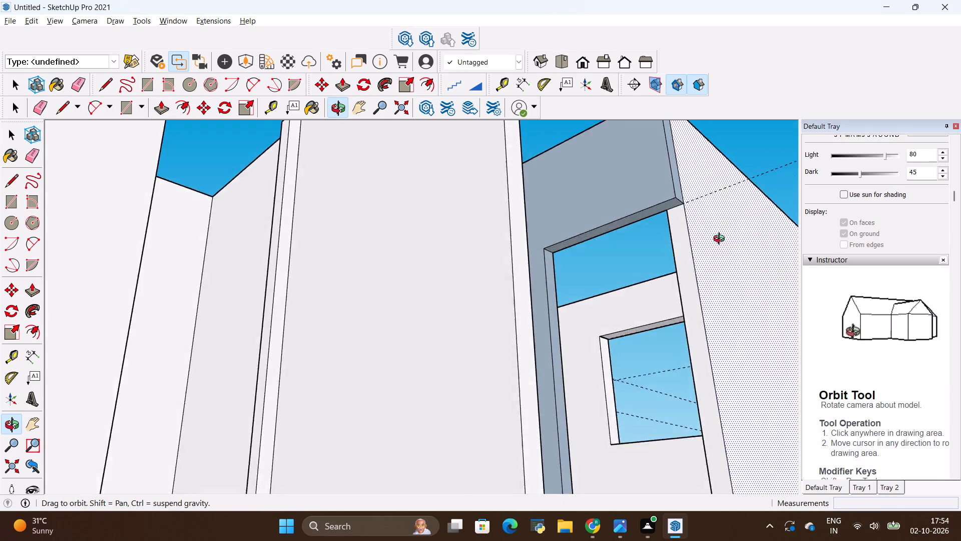
{"action": "middle_click_drag", "start_coordinate": [721, 240], "coordinate": [387, 387]}
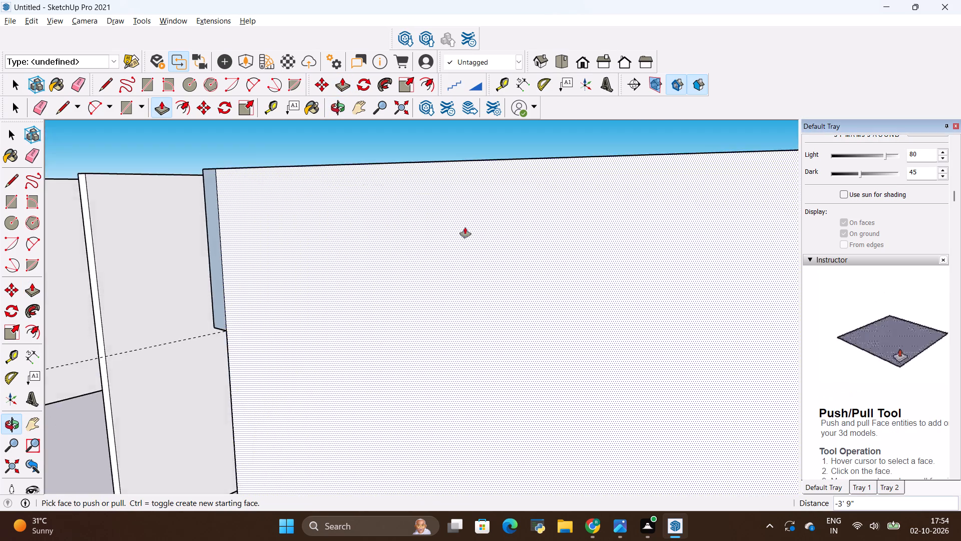
{"action": "scroll", "coordinate": [469, 223], "scroll_direction": "down", "scroll_amount": 4}
{"action": "scroll", "coordinate": [507, 310], "scroll_direction": "up", "scroll_amount": 15}
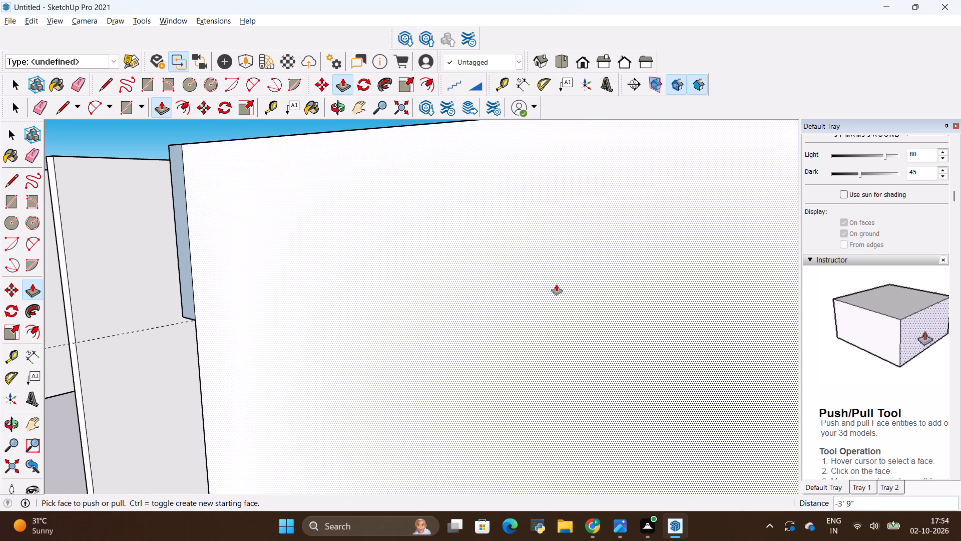
{"action": "middle_click_drag", "start_coordinate": [556, 278], "coordinate": [684, 468]}
{"action": "scroll", "coordinate": [500, 204], "scroll_direction": "down", "scroll_amount": 5}
{"action": "middle_click_drag", "start_coordinate": [322, 376], "coordinate": [418, 401]}
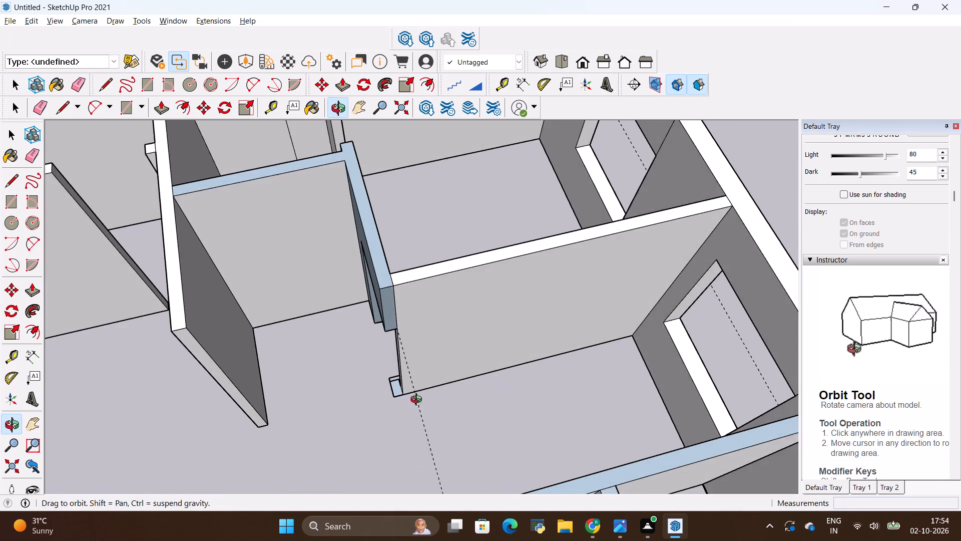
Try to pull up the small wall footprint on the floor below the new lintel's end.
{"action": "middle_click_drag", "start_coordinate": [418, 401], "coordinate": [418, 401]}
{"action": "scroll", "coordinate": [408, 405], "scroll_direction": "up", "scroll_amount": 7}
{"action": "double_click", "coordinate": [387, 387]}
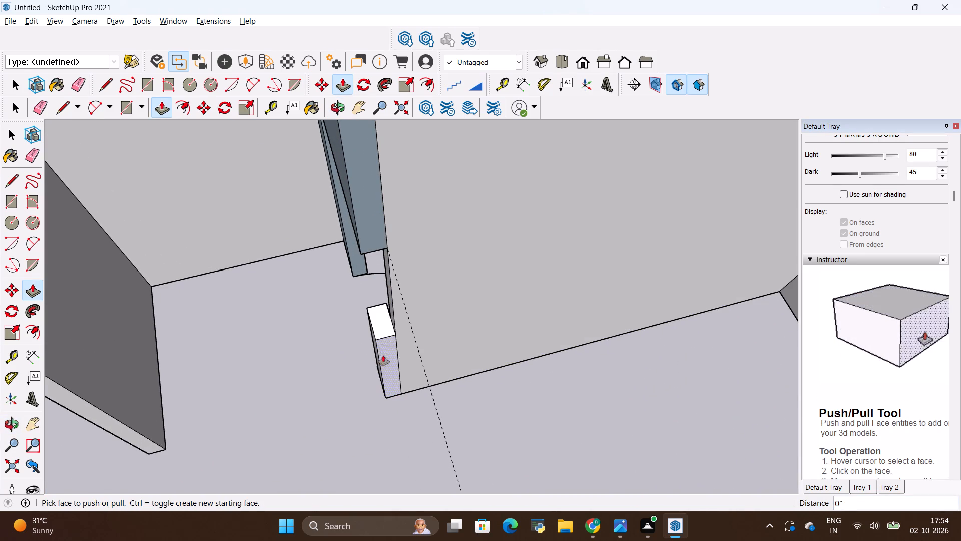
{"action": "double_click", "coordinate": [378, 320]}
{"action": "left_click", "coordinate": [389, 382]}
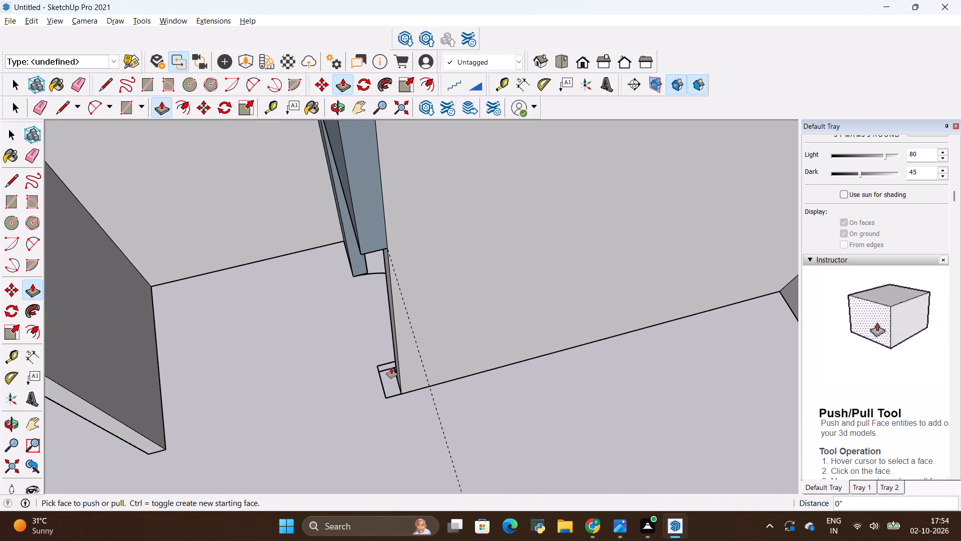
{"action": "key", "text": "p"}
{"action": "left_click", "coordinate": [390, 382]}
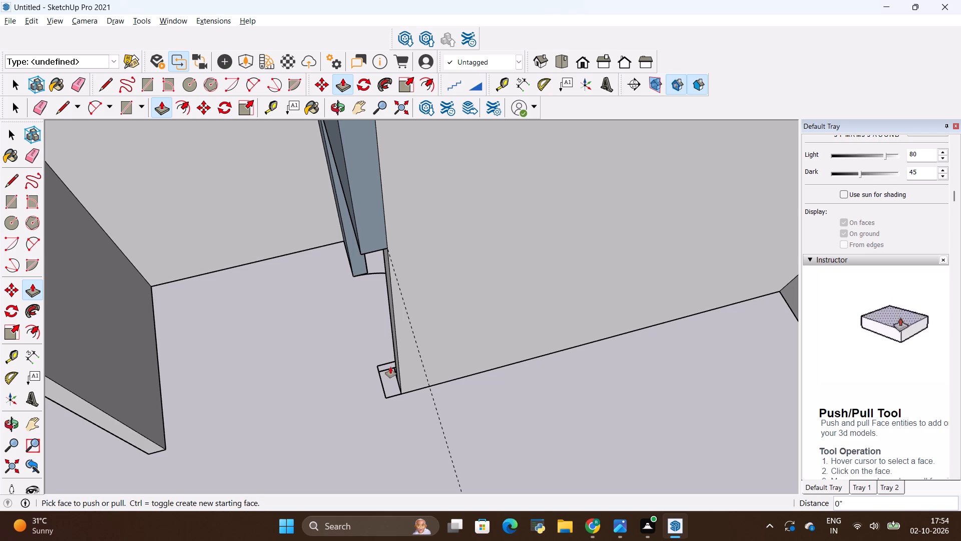
Draw a rectangle over the small footprint beside the doorway and pull it up 7' 11 3/8" into the lintel.
{"action": "key", "text": "r"}
{"action": "left_click", "coordinate": [387, 400]}
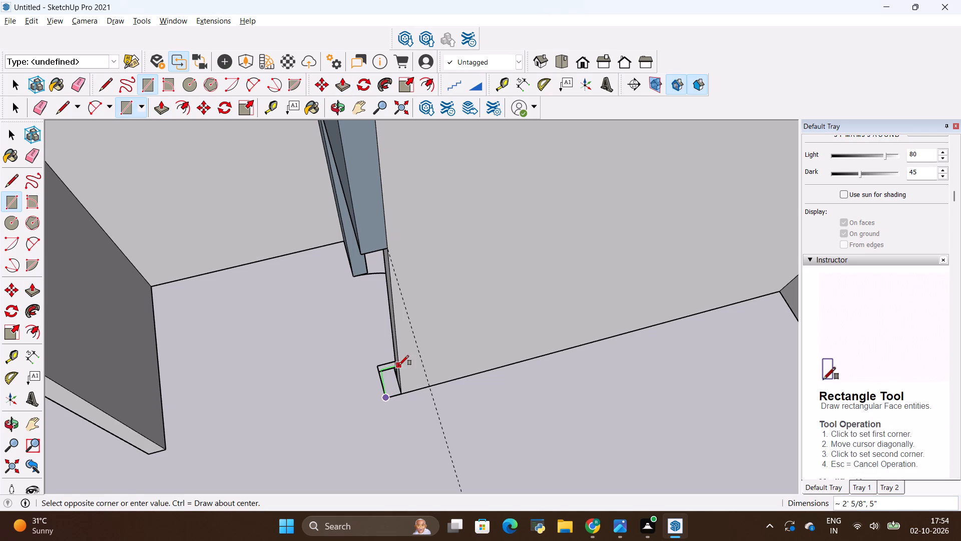
{"action": "scroll", "coordinate": [373, 376], "scroll_direction": "up", "scroll_amount": 8}
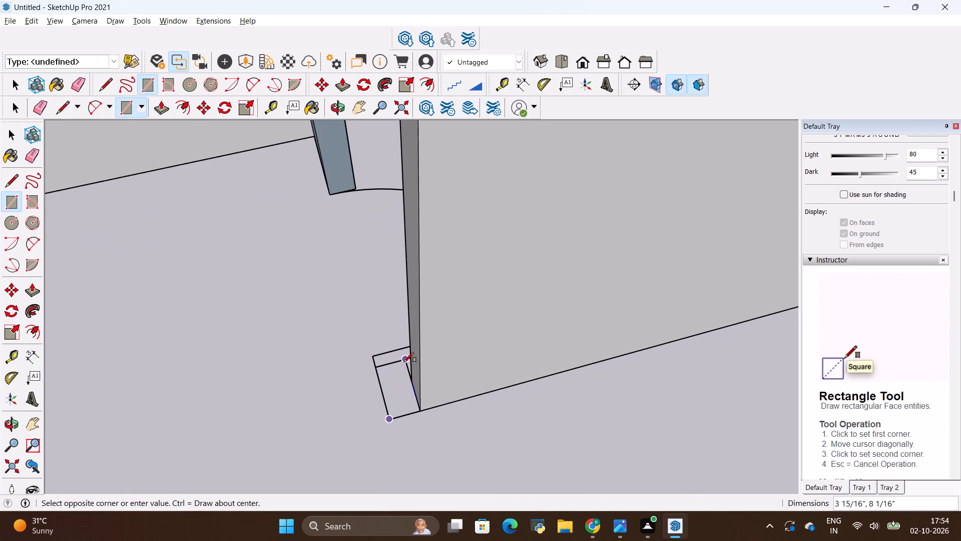
{"action": "left_click", "coordinate": [405, 359]}
{"action": "key", "text": "p"}
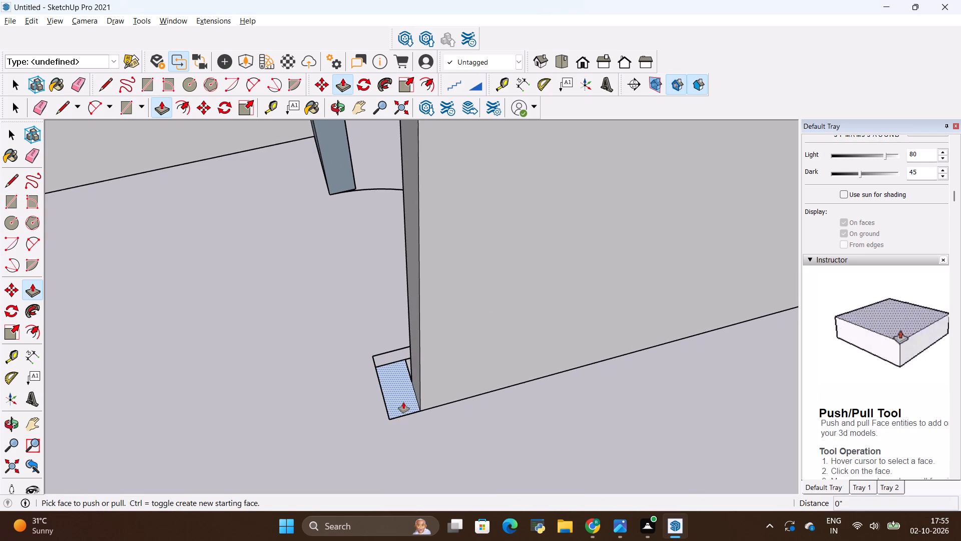
{"action": "left_click", "coordinate": [403, 402]}
{"action": "scroll", "coordinate": [385, 285], "scroll_direction": "down", "scroll_amount": 15}
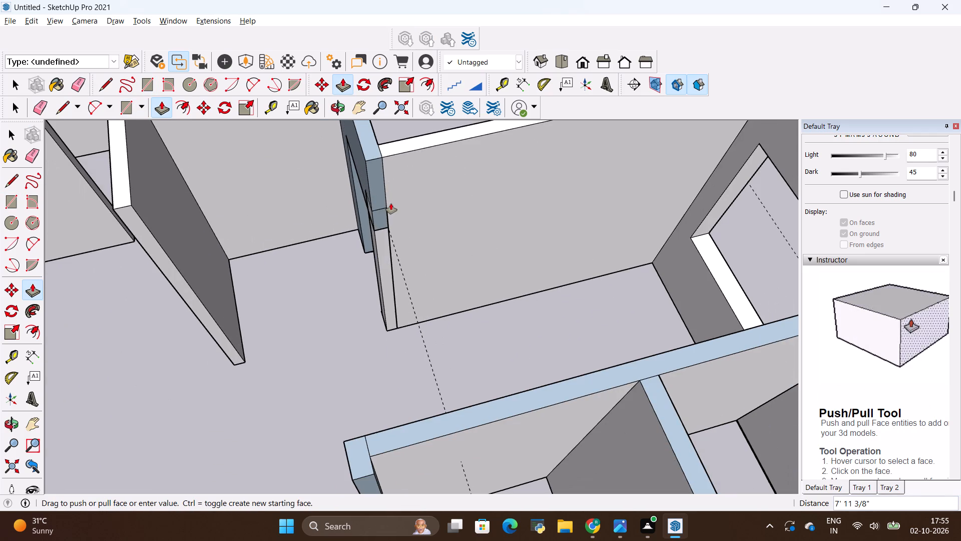
{"action": "left_click", "coordinate": [390, 203]}
Erase the leftover seams where the new post meets the lintel, on its side face and end face.
{"action": "middle_click_drag", "start_coordinate": [389, 251], "coordinate": [554, 158]}
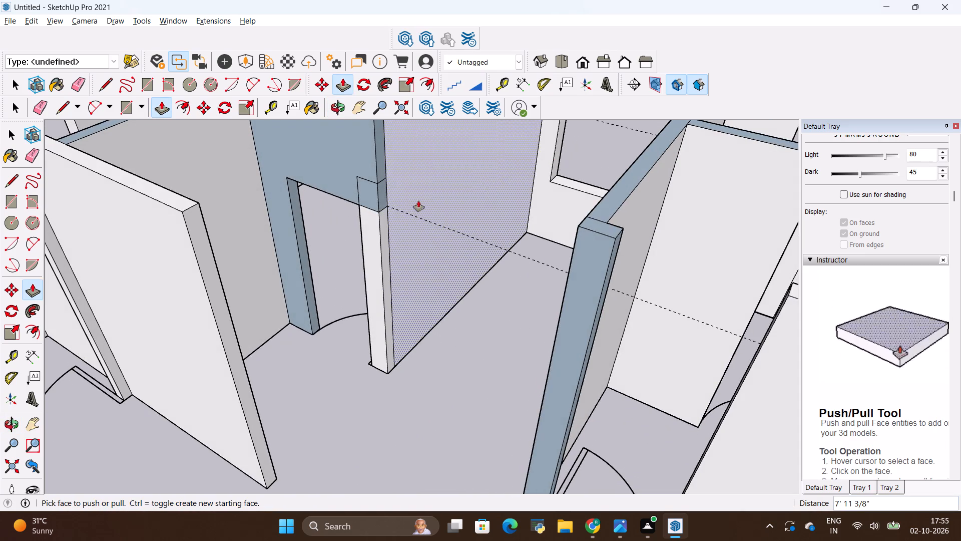
{"action": "scroll", "coordinate": [369, 190], "scroll_direction": "up", "scroll_amount": 6}
{"action": "key", "text": "e"}
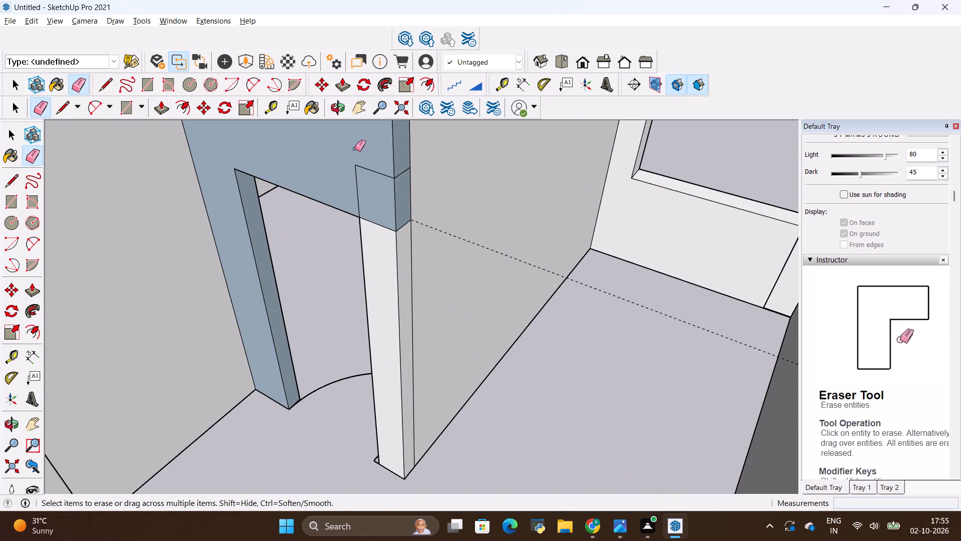
{"action": "left_click_drag", "start_coordinate": [371, 143], "coordinate": [380, 189]}
{"action": "left_click_drag", "start_coordinate": [363, 182], "coordinate": [352, 182]}
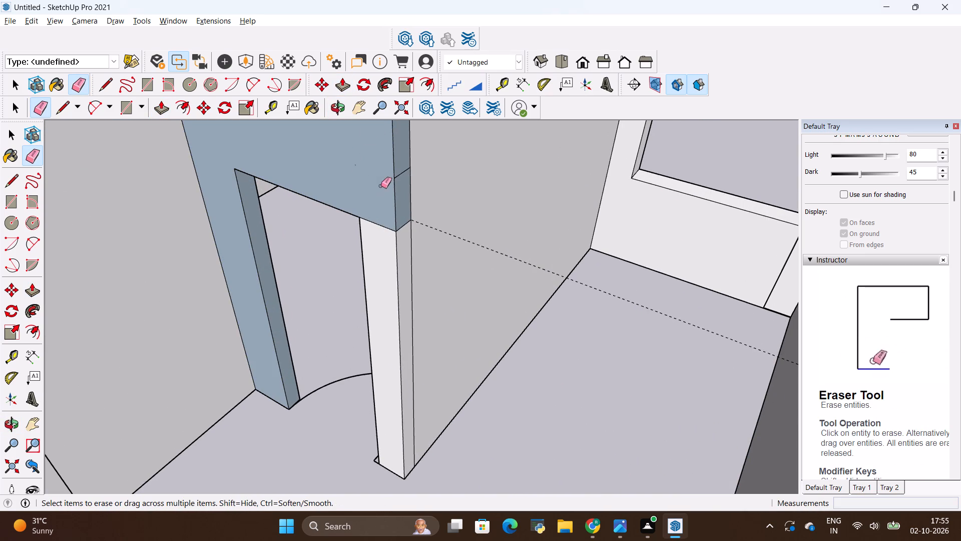
{"action": "scroll", "coordinate": [385, 186], "scroll_direction": "up", "scroll_amount": 5}
{"action": "left_click_drag", "start_coordinate": [406, 161], "coordinate": [413, 189]}
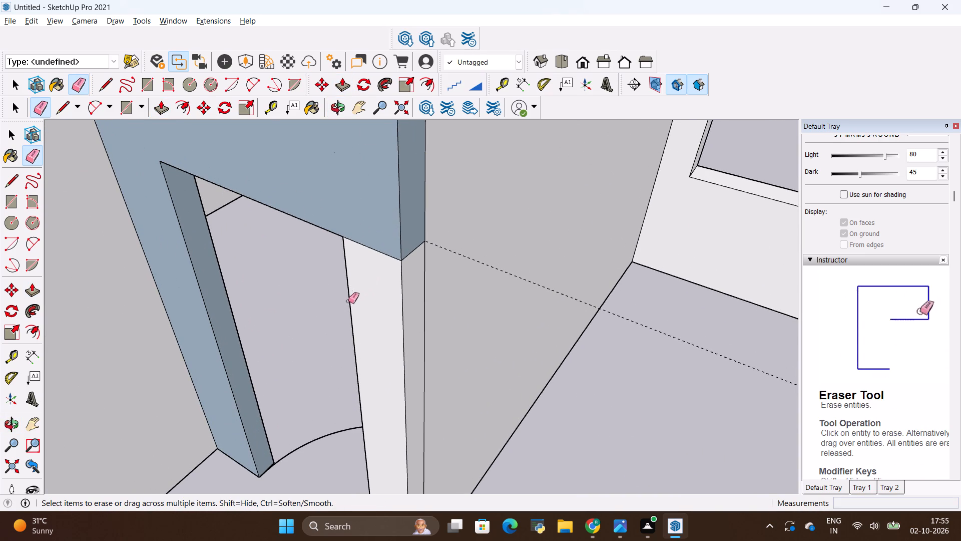
Reverse the blue side face of the wall above and beside the doorway.
{"action": "key", "text": "space"}
{"action": "right_click", "coordinate": [353, 188]}
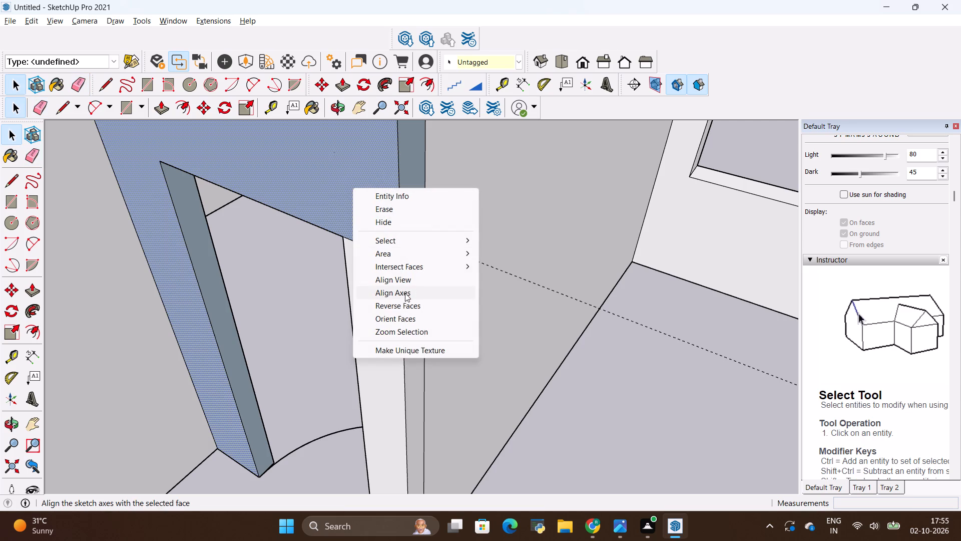
{"action": "left_click", "coordinate": [405, 306]}
Reverse the blue top face of the same lintel wall and its adjoining partition.
{"action": "scroll", "coordinate": [410, 345], "scroll_direction": "down", "scroll_amount": 8}
{"action": "middle_click_drag", "start_coordinate": [414, 320], "coordinate": [403, 327]}
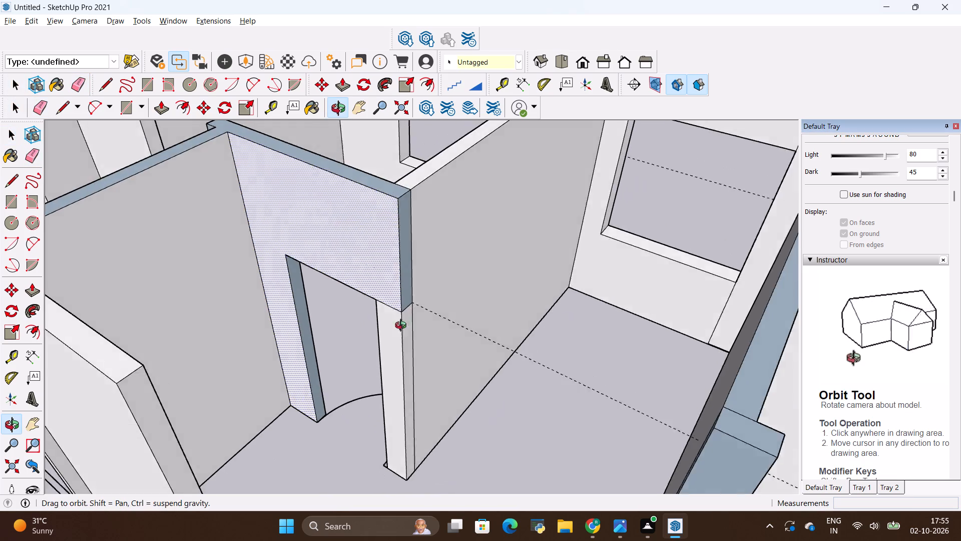
{"action": "middle_click_drag", "start_coordinate": [403, 327], "coordinate": [89, 301]}
{"action": "middle_click_drag", "start_coordinate": [630, 295], "coordinate": [377, 396]}
{"action": "scroll", "coordinate": [626, 357], "scroll_direction": "down", "scroll_amount": 5}
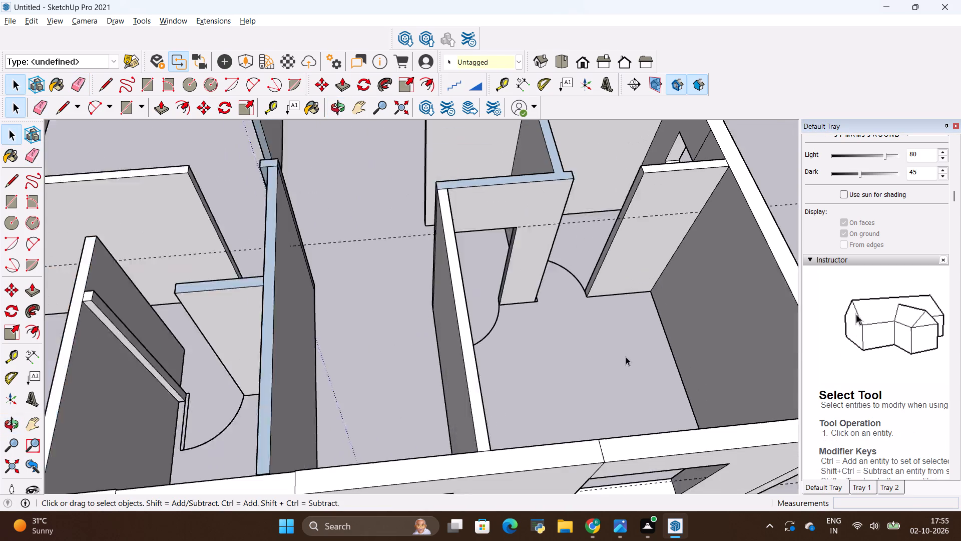
{"action": "scroll", "coordinate": [585, 191], "scroll_direction": "up", "scroll_amount": 7}
{"action": "right_click", "coordinate": [535, 206]}
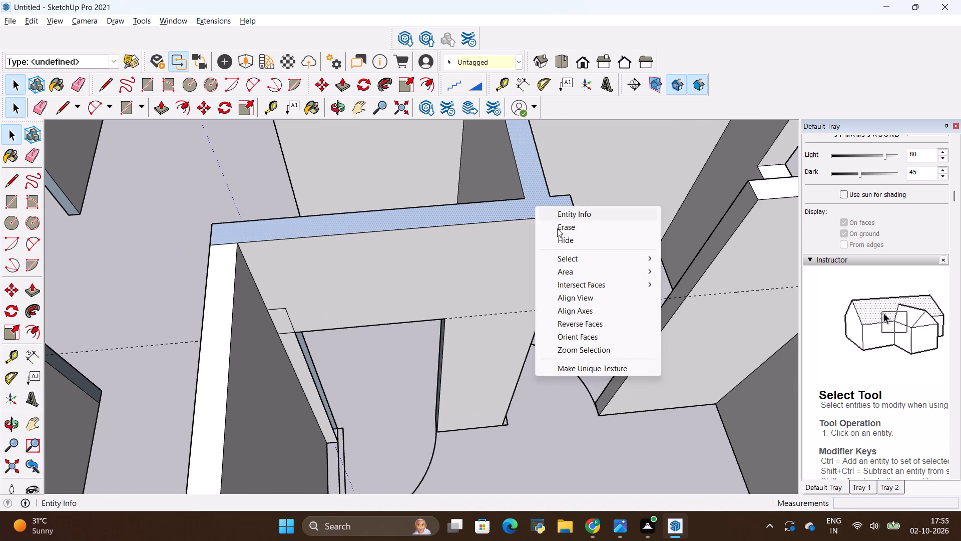
{"action": "left_click", "coordinate": [576, 326]}
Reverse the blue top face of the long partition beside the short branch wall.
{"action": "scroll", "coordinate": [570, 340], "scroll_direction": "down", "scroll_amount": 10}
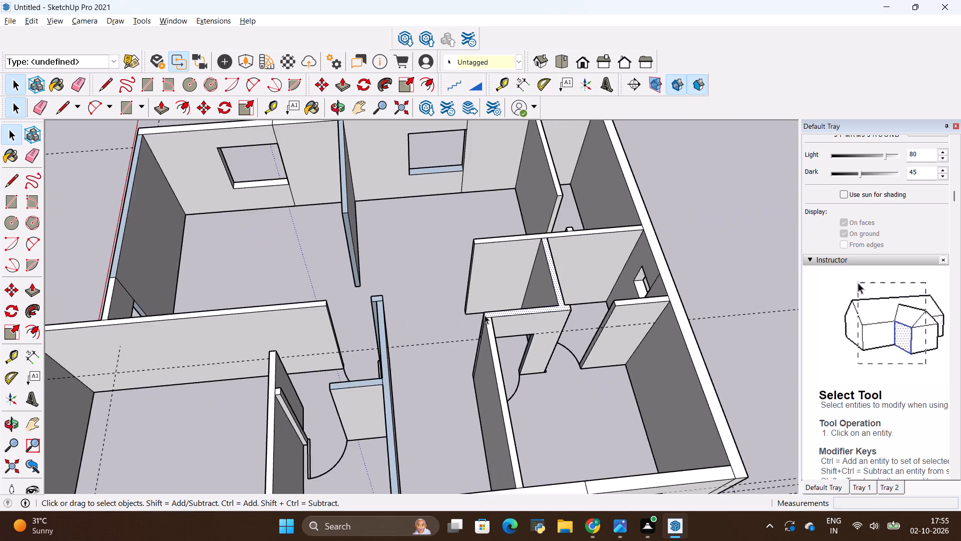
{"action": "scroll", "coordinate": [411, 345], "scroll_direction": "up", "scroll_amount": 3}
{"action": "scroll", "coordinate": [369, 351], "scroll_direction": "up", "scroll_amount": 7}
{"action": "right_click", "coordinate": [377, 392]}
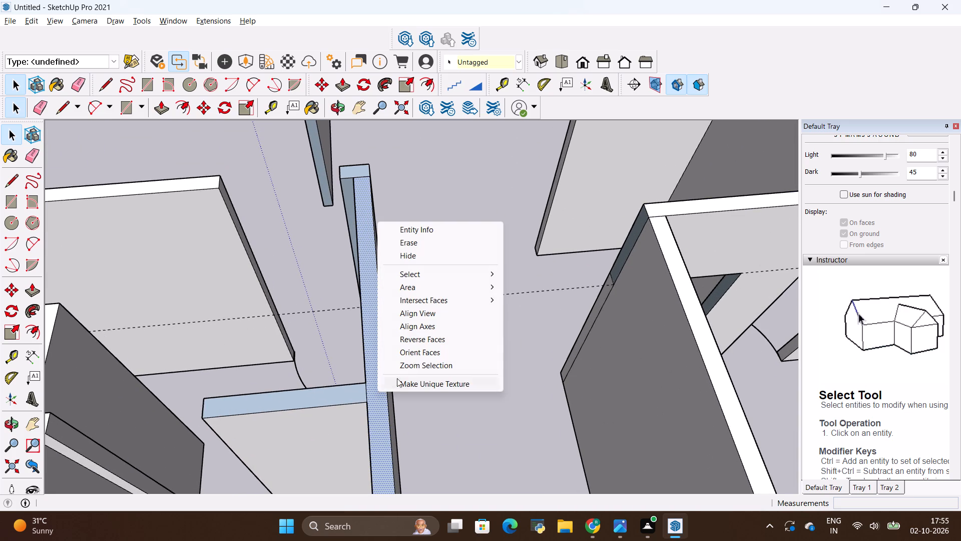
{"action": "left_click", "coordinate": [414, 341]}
Erase the seams on the long partition's top, at the short branch wall junction and at its free end.
{"action": "scroll", "coordinate": [377, 394], "scroll_direction": "up", "scroll_amount": 2}
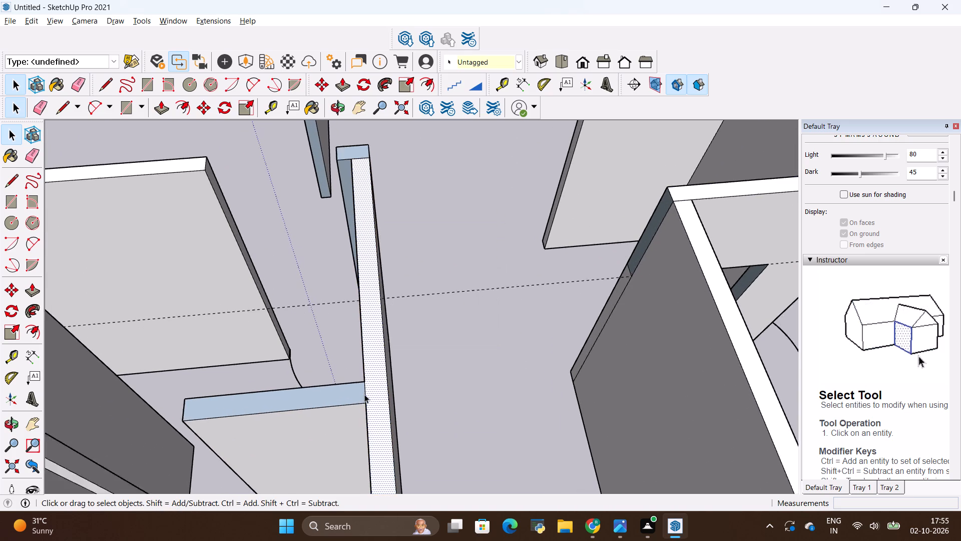
{"action": "scroll", "coordinate": [364, 394], "scroll_direction": "up", "scroll_amount": 3}
{"action": "key", "text": "e"}
{"action": "left_click_drag", "start_coordinate": [372, 389], "coordinate": [357, 391]}
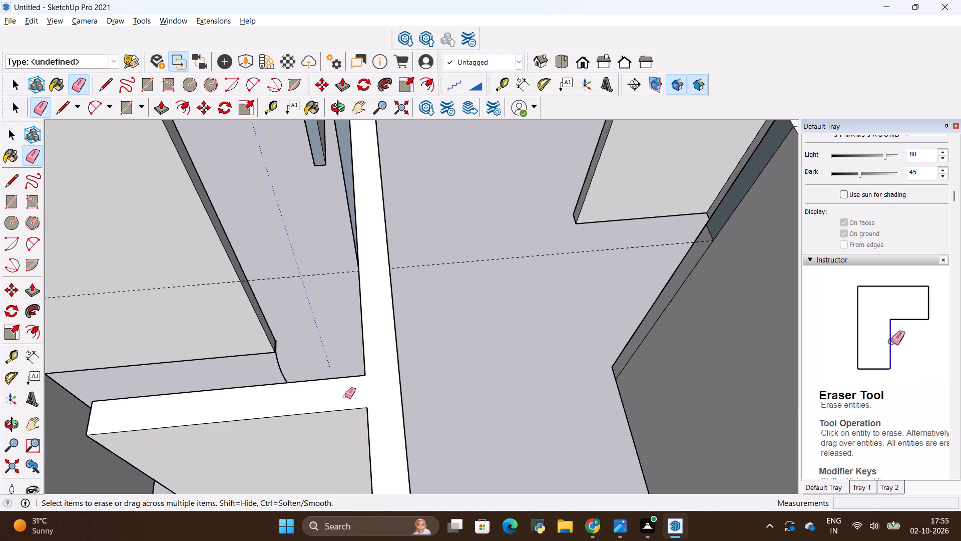
{"action": "scroll", "coordinate": [385, 364], "scroll_direction": "down", "scroll_amount": 10}
{"action": "scroll", "coordinate": [379, 231], "scroll_direction": "up", "scroll_amount": 5}
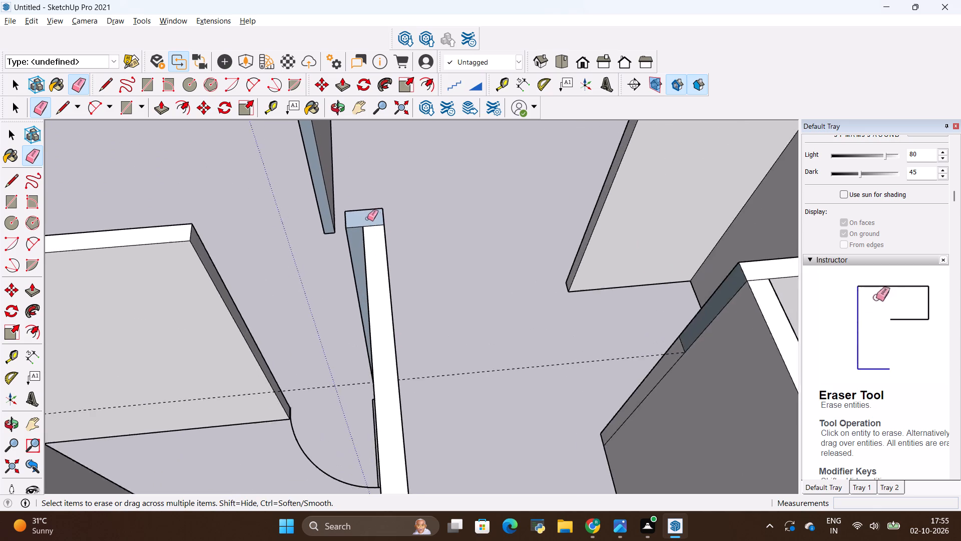
{"action": "scroll", "coordinate": [367, 218], "scroll_direction": "up", "scroll_amount": 5}
{"action": "left_click_drag", "start_coordinate": [368, 218], "coordinate": [371, 242]}
{"action": "scroll", "coordinate": [375, 239], "scroll_direction": "down", "scroll_amount": 6}
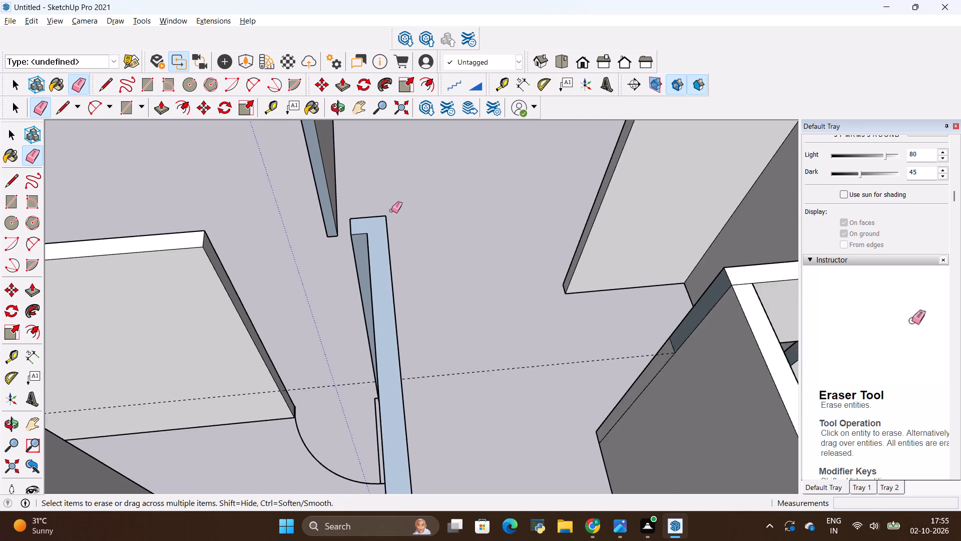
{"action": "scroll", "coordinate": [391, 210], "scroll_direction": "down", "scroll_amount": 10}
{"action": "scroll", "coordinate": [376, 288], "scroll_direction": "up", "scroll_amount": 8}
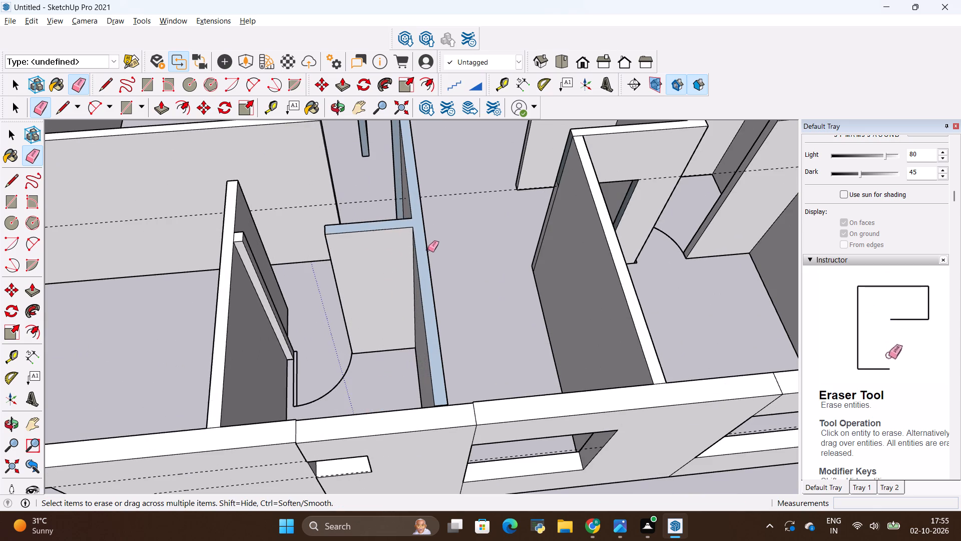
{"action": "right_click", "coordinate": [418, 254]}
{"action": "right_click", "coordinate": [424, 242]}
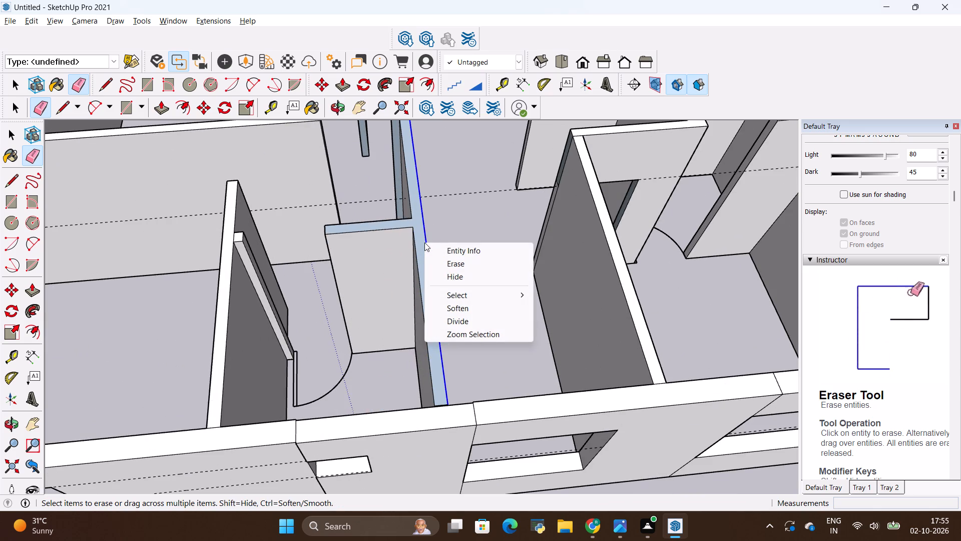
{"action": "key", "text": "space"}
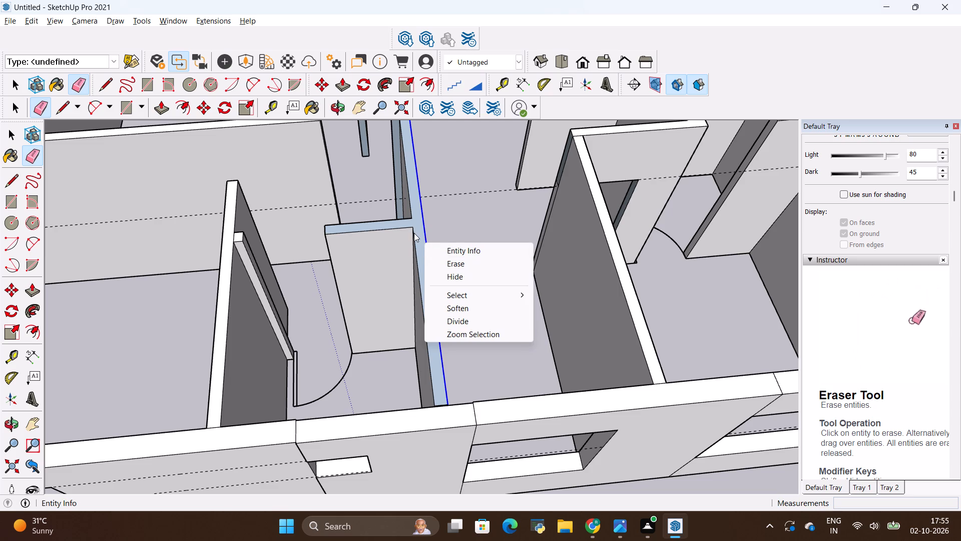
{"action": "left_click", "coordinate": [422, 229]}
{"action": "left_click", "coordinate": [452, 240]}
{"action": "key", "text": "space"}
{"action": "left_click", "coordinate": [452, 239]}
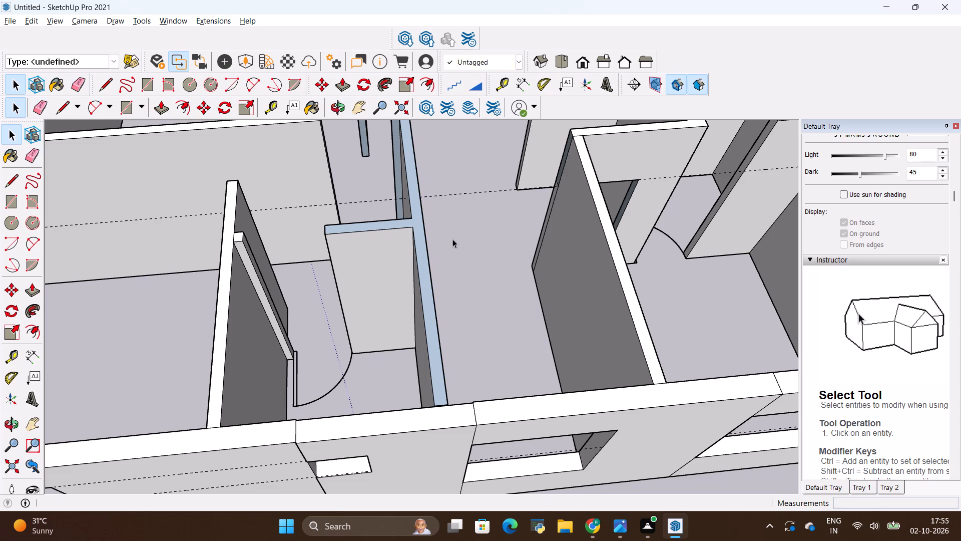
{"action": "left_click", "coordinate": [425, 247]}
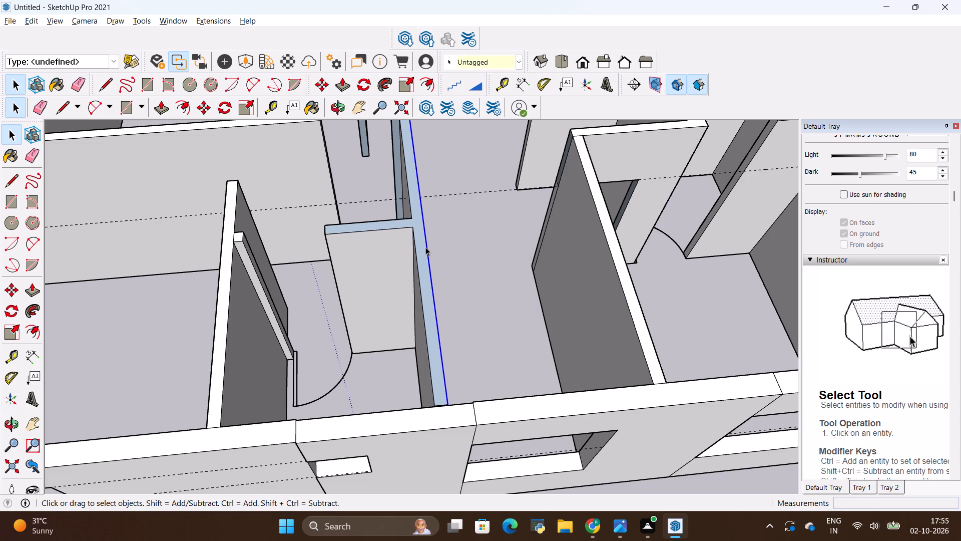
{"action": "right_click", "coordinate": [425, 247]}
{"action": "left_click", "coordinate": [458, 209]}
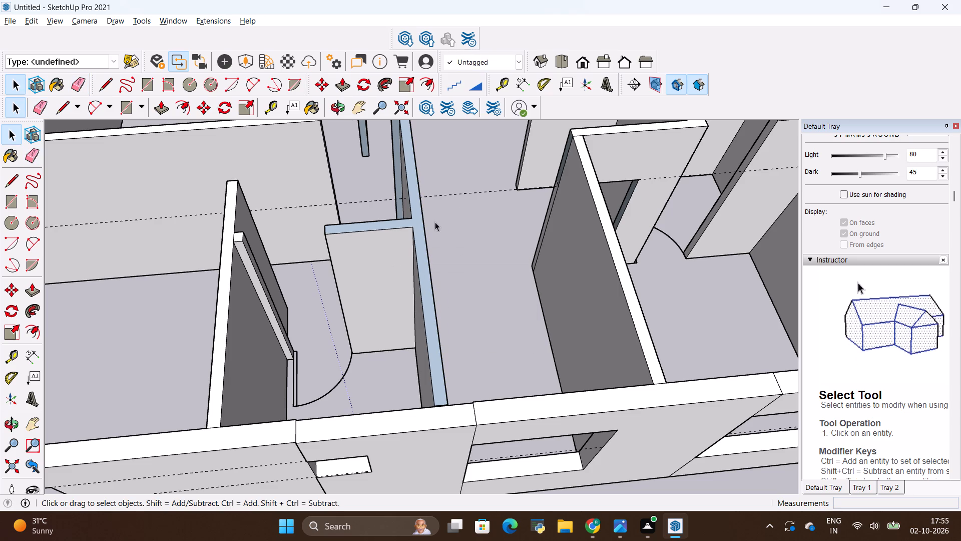
Reverse the merged blue top face of the long partition and its short branch wall.
{"action": "scroll", "coordinate": [410, 251], "scroll_direction": "up", "scroll_amount": 8}
{"action": "left_click", "coordinate": [430, 249]}
{"action": "right_click", "coordinate": [431, 248]}
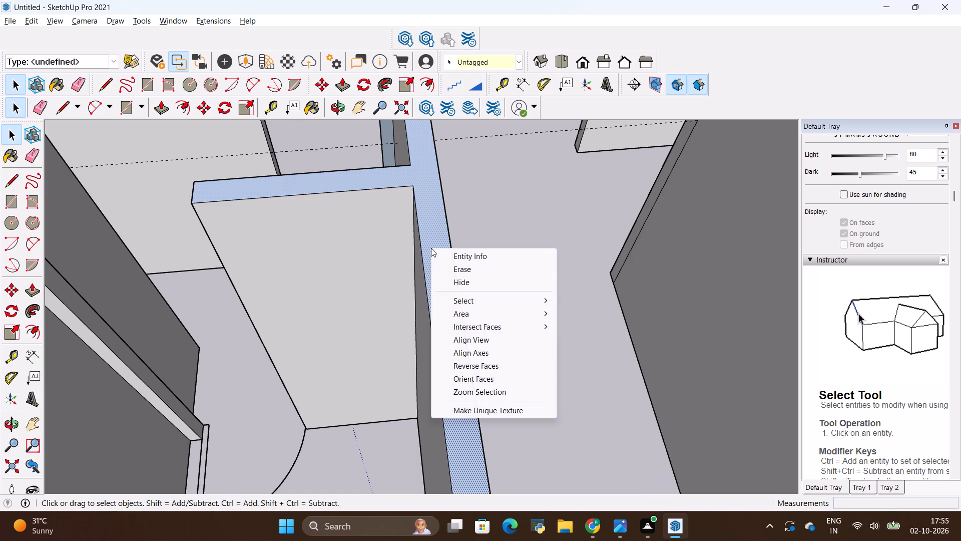
{"action": "left_click", "coordinate": [465, 369]}
Examine the doorway beside the short branch wall, including the branch wall's end face and the opposite partition.
{"action": "scroll", "coordinate": [331, 345], "scroll_direction": "down", "scroll_amount": 10}
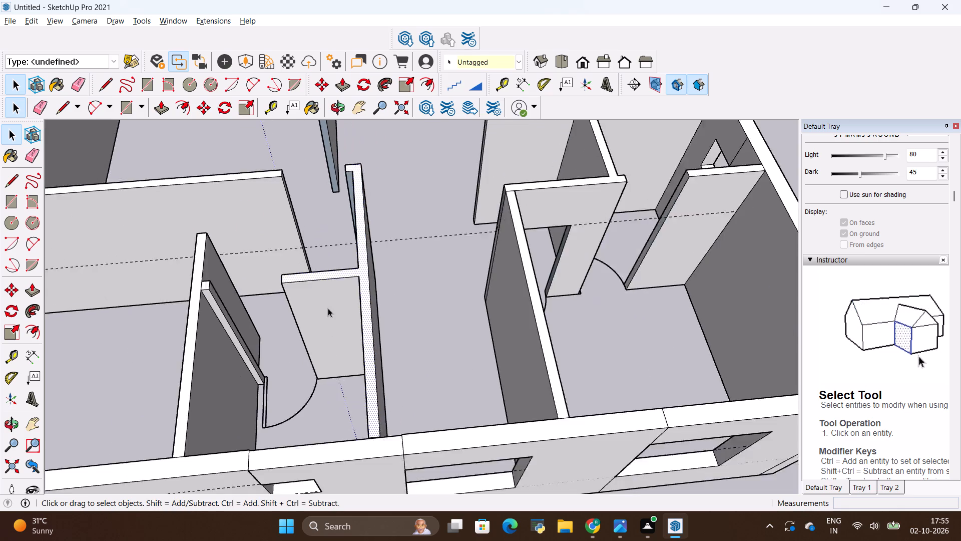
{"action": "scroll", "coordinate": [346, 286], "scroll_direction": "down", "scroll_amount": 13}
{"action": "scroll", "coordinate": [313, 295], "scroll_direction": "up", "scroll_amount": 3}
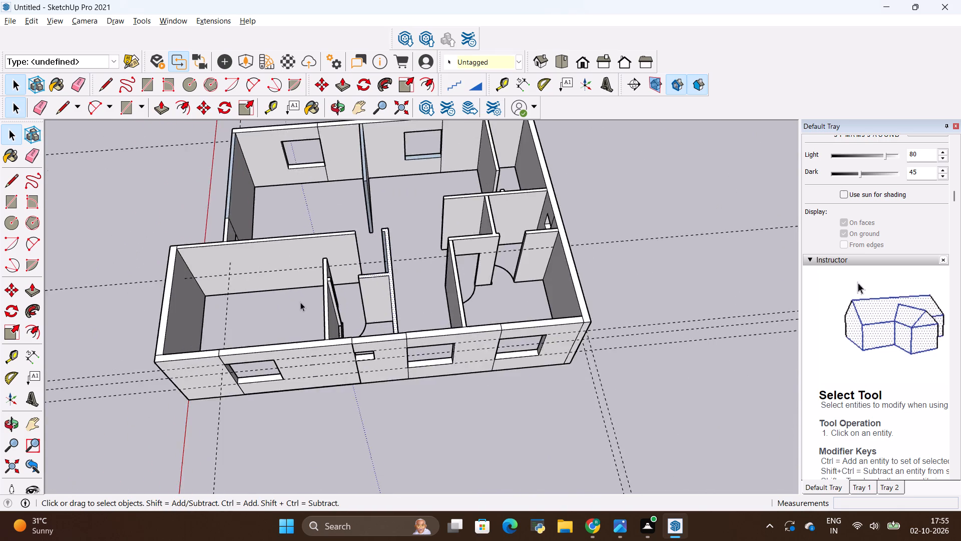
{"action": "scroll", "coordinate": [300, 302], "scroll_direction": "up", "scroll_amount": 10}
{"action": "scroll", "coordinate": [353, 261], "scroll_direction": "up", "scroll_amount": 3}
{"action": "middle_click_drag", "start_coordinate": [311, 282], "coordinate": [566, 283]}
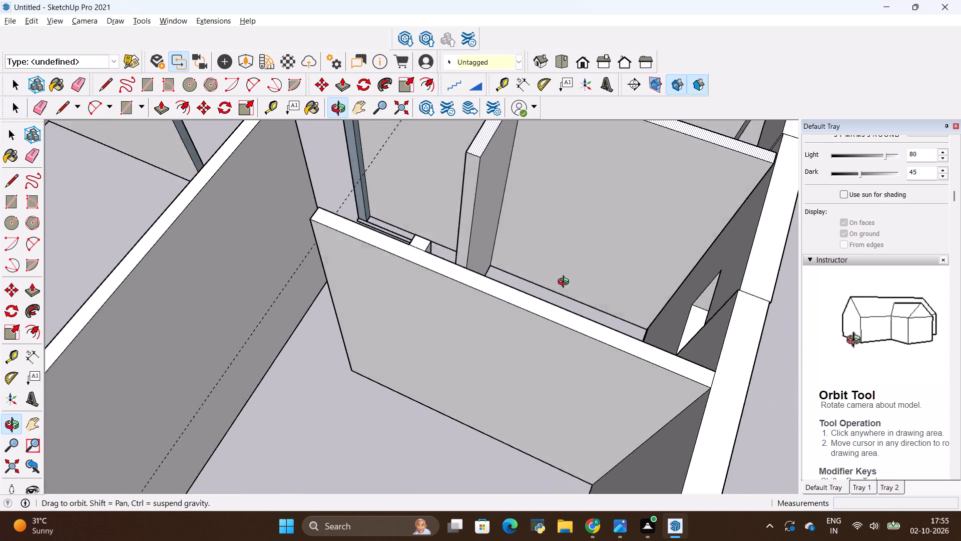
{"action": "middle_click_drag", "start_coordinate": [566, 283], "coordinate": [337, 287]}
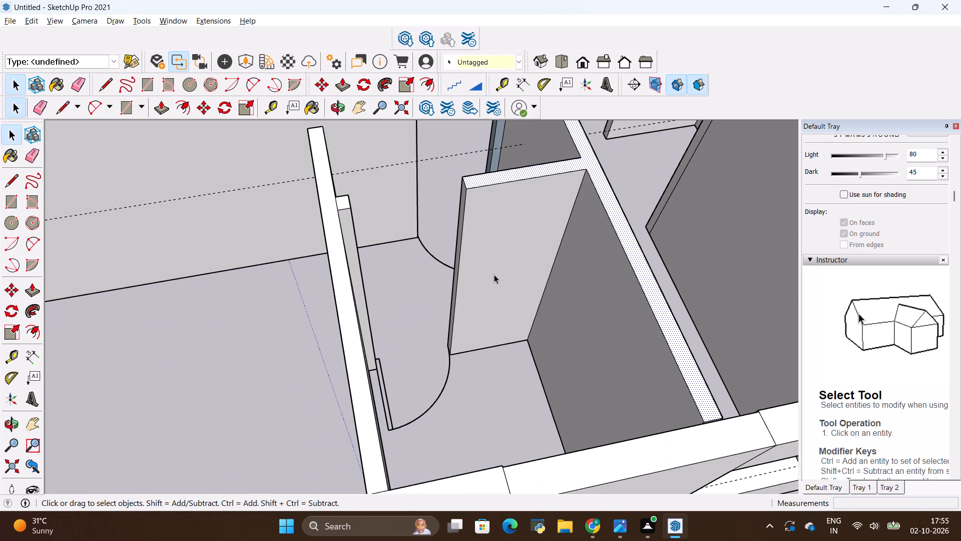
{"action": "middle_click_drag", "start_coordinate": [612, 327], "coordinate": [665, 340]}
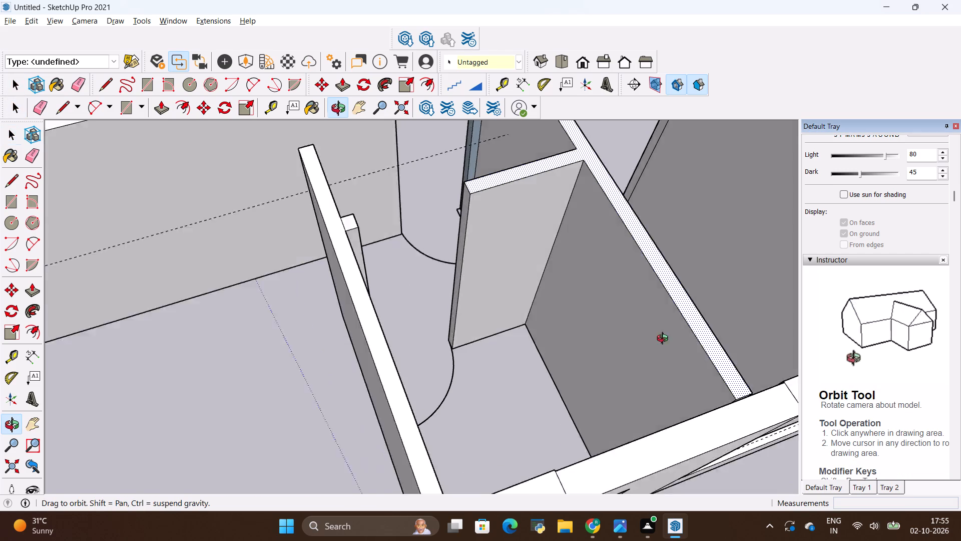
{"action": "middle_click_drag", "start_coordinate": [665, 340], "coordinate": [777, 301]}
{"action": "scroll", "coordinate": [448, 166], "scroll_direction": "up", "scroll_amount": 2}
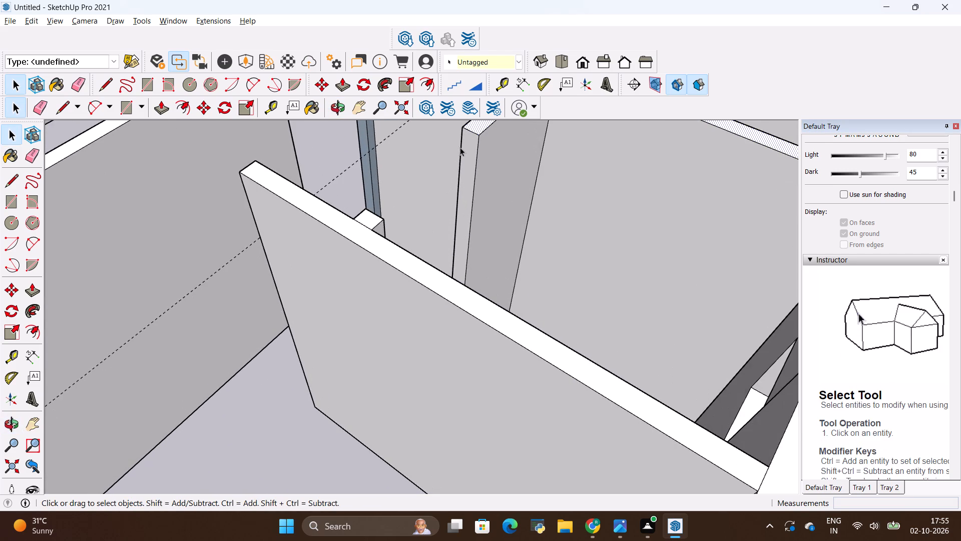
{"action": "scroll", "coordinate": [450, 314], "scroll_direction": "down", "scroll_amount": 5}
{"action": "scroll", "coordinate": [463, 170], "scroll_direction": "up", "scroll_amount": 6}
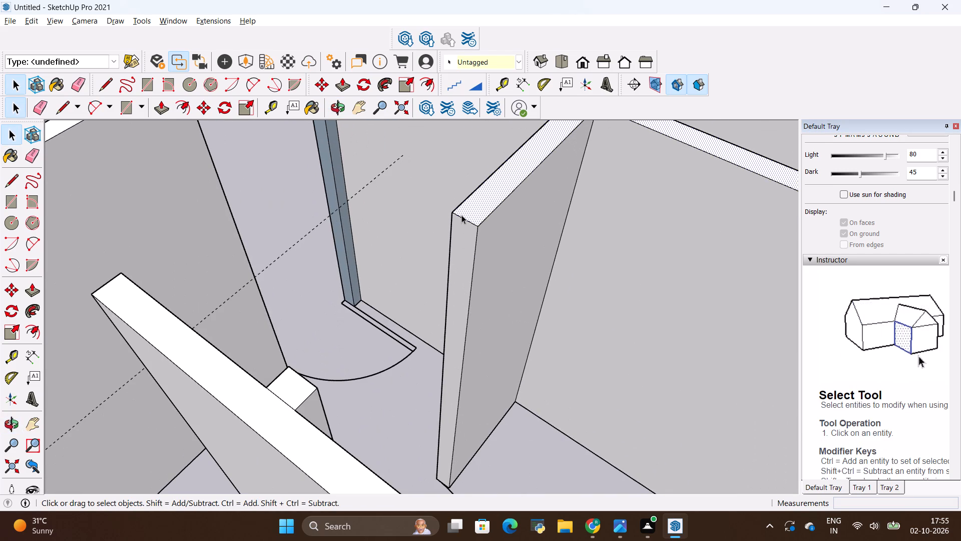
Copy the top edge of the short branch wall's end face 3' straight down the face.
{"action": "left_click", "coordinate": [461, 215]}
{"action": "key", "text": "m"}
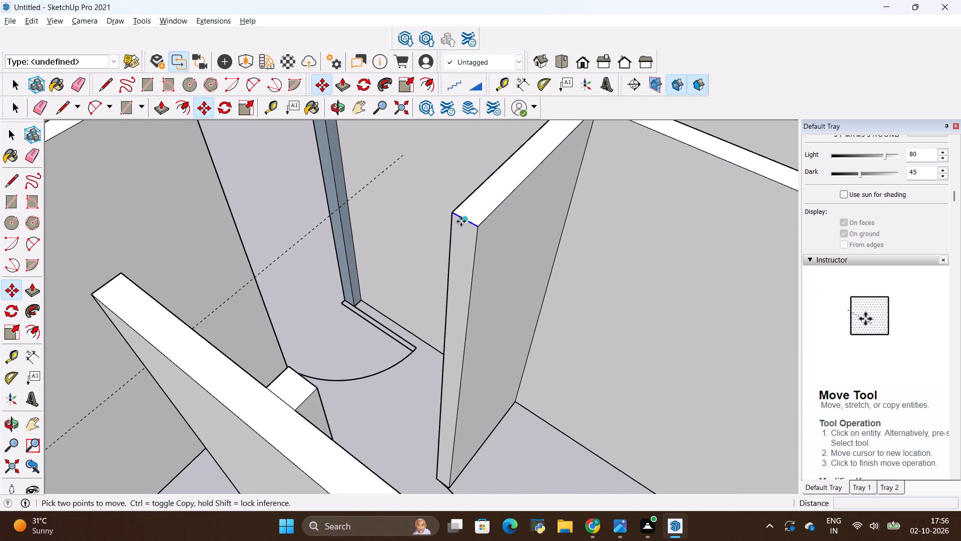
{"action": "left_click", "coordinate": [463, 217]}
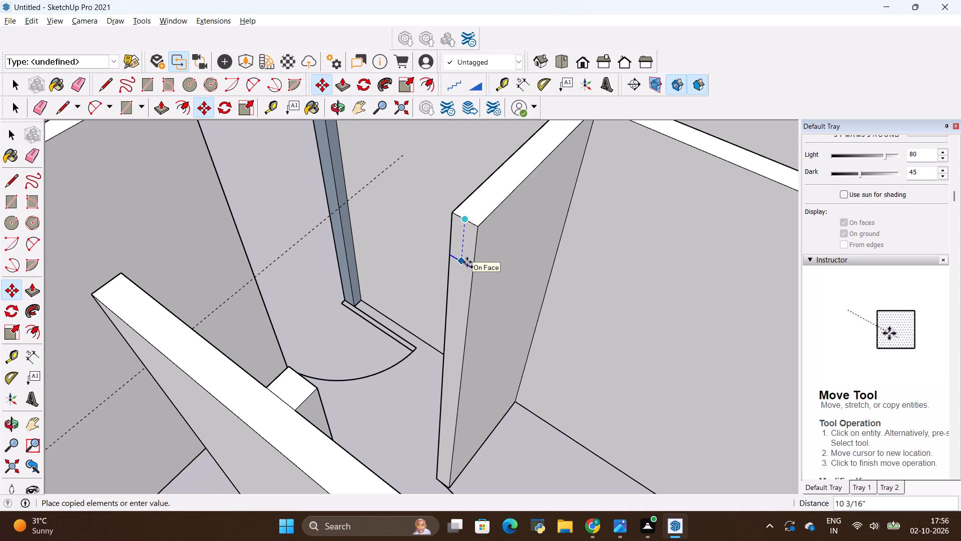
{"action": "key", "text": "BackSpace"}
{"action": "type", "text": "3'"}
{"action": "key", "text": "Return"}
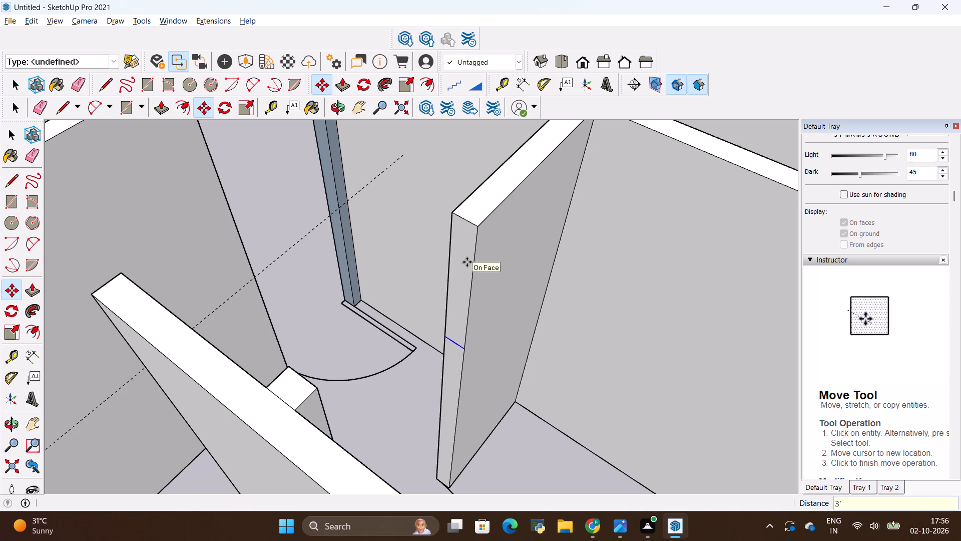
Extrude the upper part of the branch wall's end face across the doorway to the opposite wall stub as a door lintel.
{"action": "key", "text": "p"}
{"action": "left_click", "coordinate": [463, 258]}
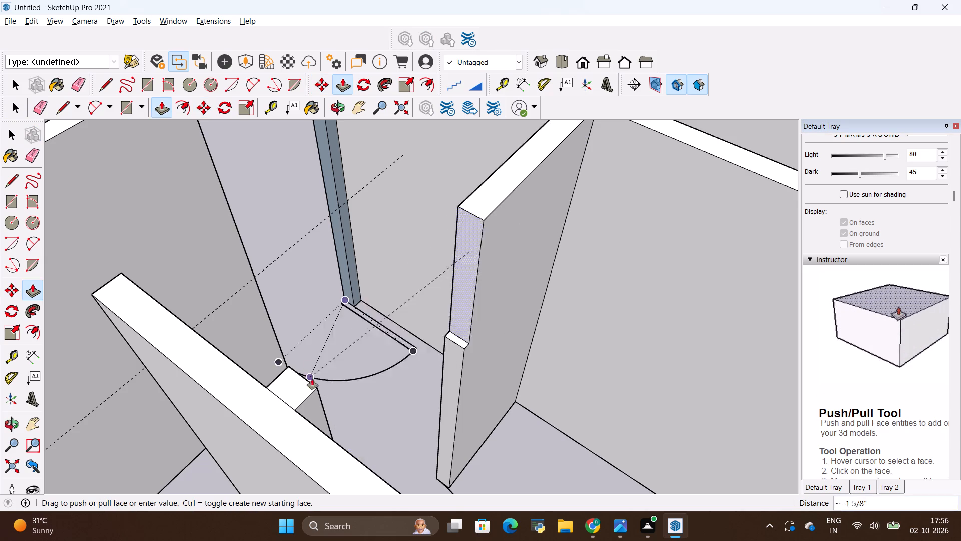
{"action": "left_click", "coordinate": [317, 385]}
Erase the seams between the new lintel and the wall stub, on the side face and on the wall top.
{"action": "scroll", "coordinate": [322, 357], "scroll_direction": "down", "scroll_amount": 3}
{"action": "middle_click_drag", "start_coordinate": [364, 419], "coordinate": [198, 383]}
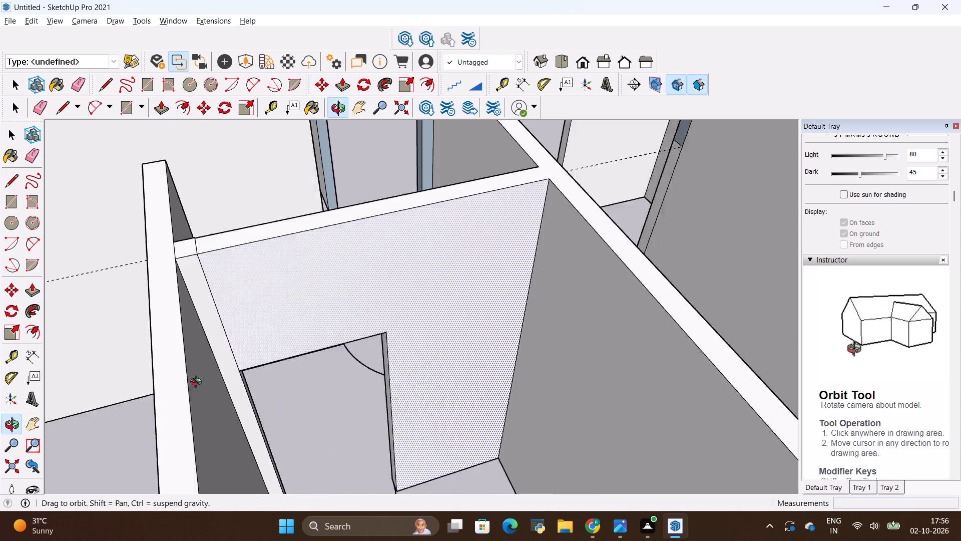
{"action": "middle_click_drag", "start_coordinate": [198, 383], "coordinate": [191, 382]}
{"action": "scroll", "coordinate": [204, 274], "scroll_direction": "up", "scroll_amount": 3}
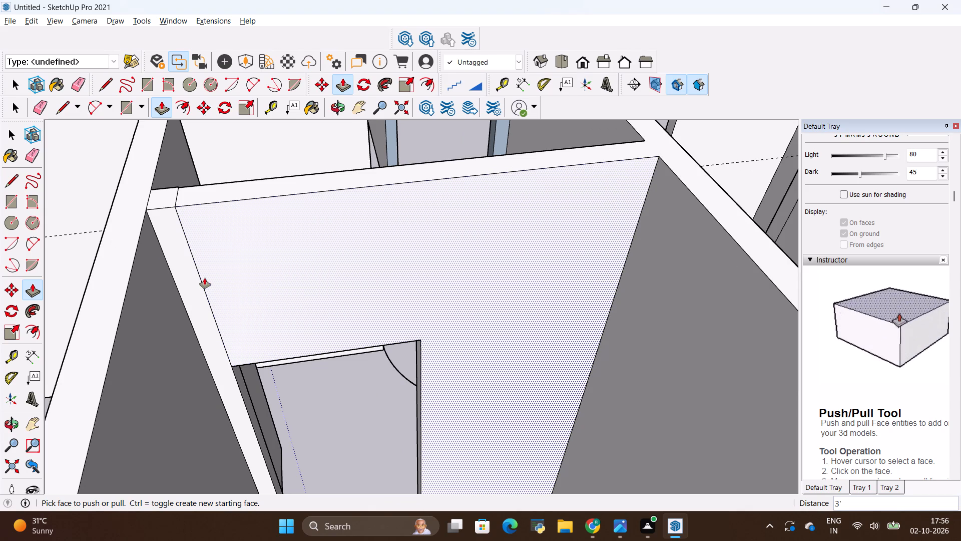
{"action": "key", "text": "e"}
{"action": "left_click_drag", "start_coordinate": [204, 276], "coordinate": [201, 287]}
{"action": "scroll", "coordinate": [180, 174], "scroll_direction": "up", "scroll_amount": 2}
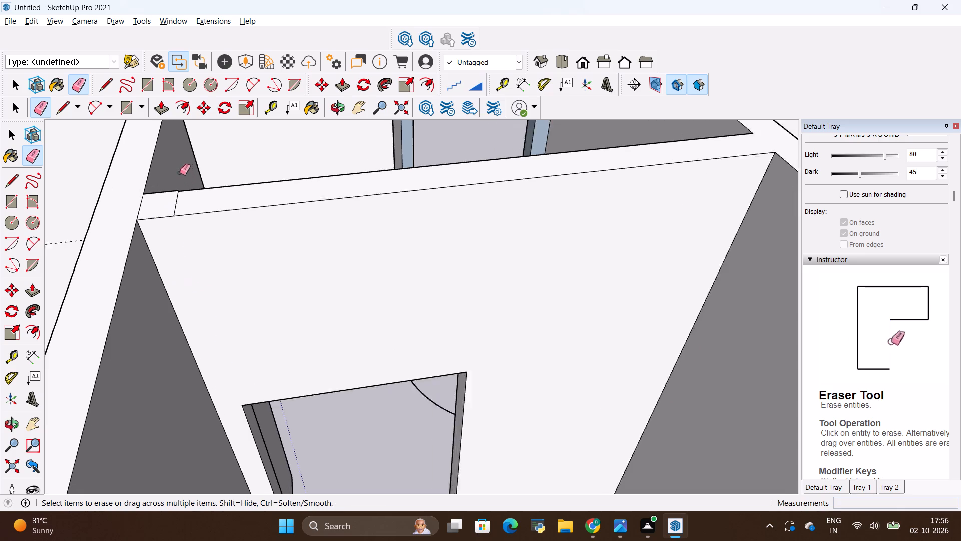
{"action": "scroll", "coordinate": [180, 173], "scroll_direction": "up", "scroll_amount": 5}
{"action": "left_click_drag", "start_coordinate": [171, 212], "coordinate": [187, 215]}
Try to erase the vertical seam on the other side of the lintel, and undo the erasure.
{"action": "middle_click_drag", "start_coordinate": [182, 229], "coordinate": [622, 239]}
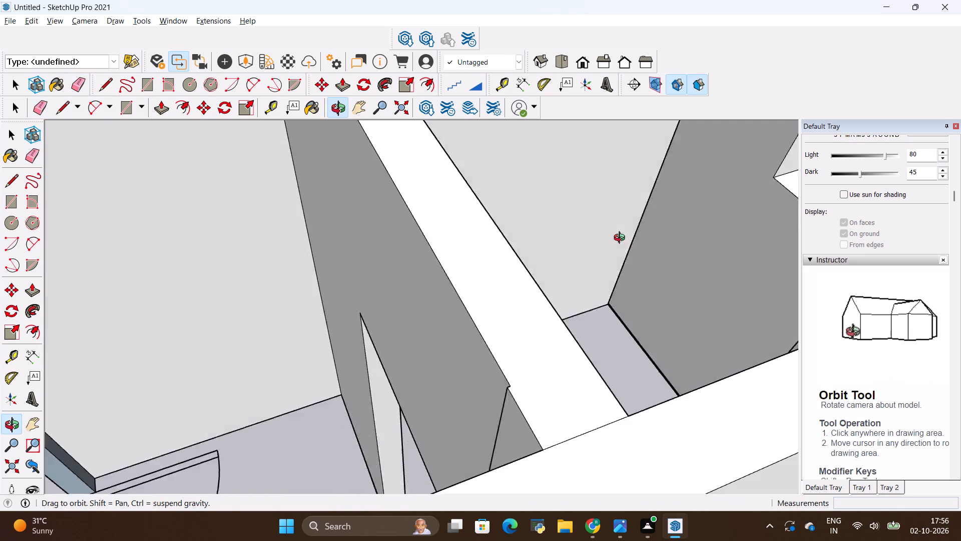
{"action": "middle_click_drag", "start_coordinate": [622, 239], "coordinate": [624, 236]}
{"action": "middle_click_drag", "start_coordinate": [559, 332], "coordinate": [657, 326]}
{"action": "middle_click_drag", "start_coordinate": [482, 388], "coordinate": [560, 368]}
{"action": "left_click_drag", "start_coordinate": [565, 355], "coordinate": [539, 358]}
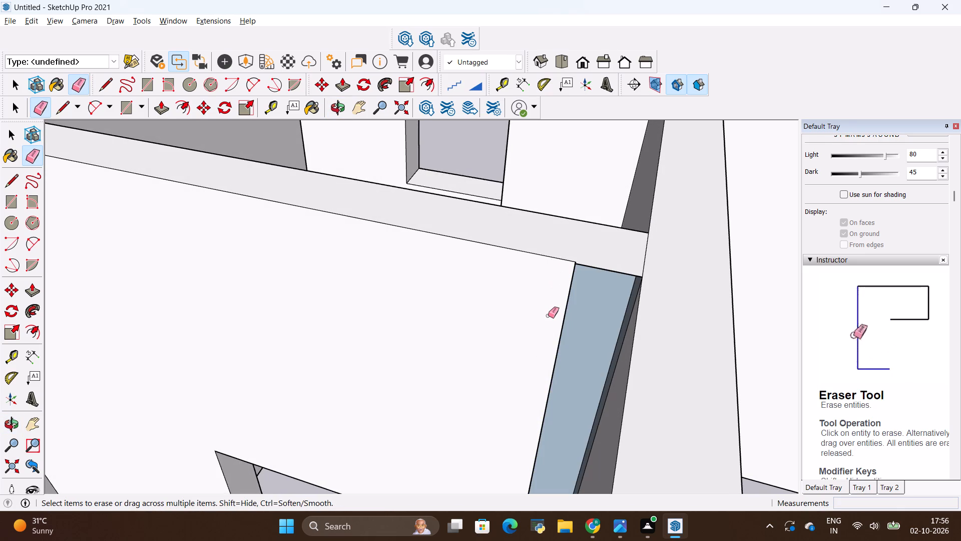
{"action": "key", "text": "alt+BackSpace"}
Push/pull the narrow stepped face at the lintel's projecting end 4" to meet the adjoining partition.
{"action": "scroll", "coordinate": [564, 283], "scroll_direction": "up", "scroll_amount": 3}
{"action": "middle_click_drag", "start_coordinate": [570, 262], "coordinate": [594, 334]}
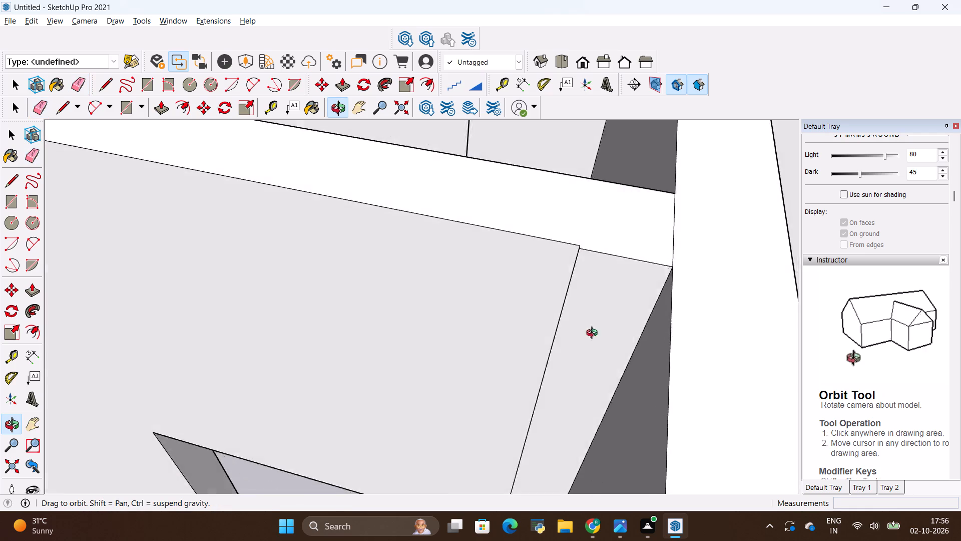
{"action": "middle_click_drag", "start_coordinate": [594, 334], "coordinate": [613, 428]}
{"action": "scroll", "coordinate": [533, 299], "scroll_direction": "up", "scroll_amount": 8}
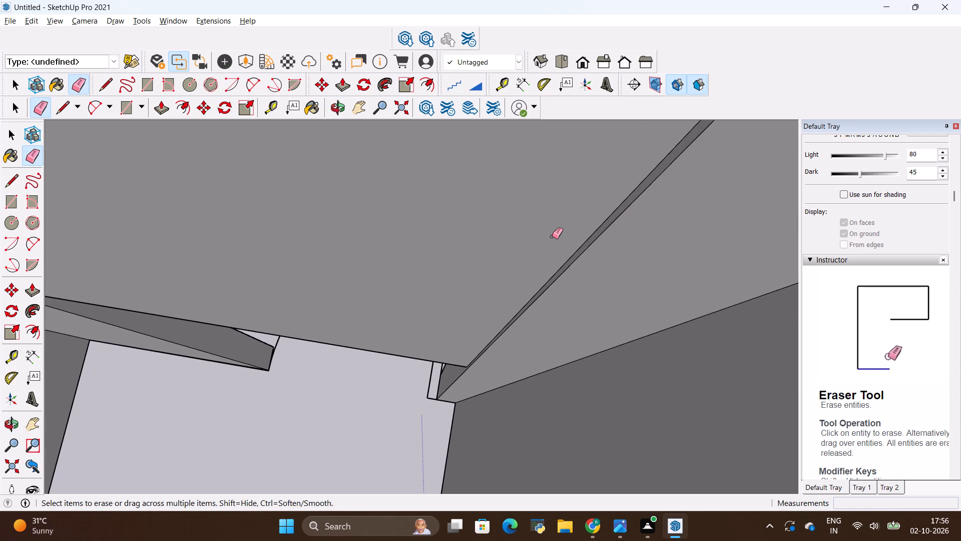
{"action": "scroll", "coordinate": [558, 223], "scroll_direction": "down", "scroll_amount": 10}
{"action": "scroll", "coordinate": [575, 175], "scroll_direction": "up", "scroll_amount": 3}
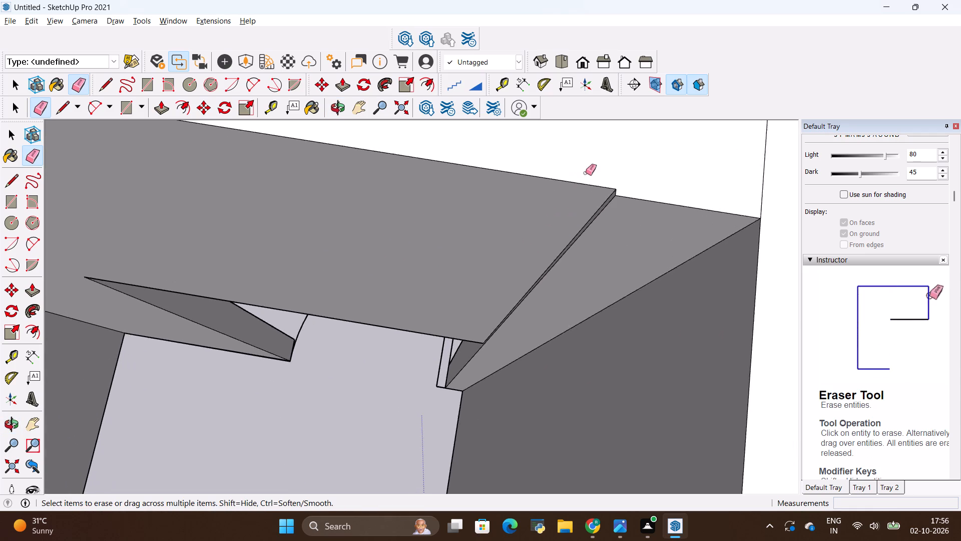
{"action": "scroll", "coordinate": [586, 173], "scroll_direction": "up", "scroll_amount": 9}
{"action": "scroll", "coordinate": [615, 207], "scroll_direction": "up", "scroll_amount": 3}
{"action": "key", "text": "p"}
{"action": "scroll", "coordinate": [612, 215], "scroll_direction": "up", "scroll_amount": 4}
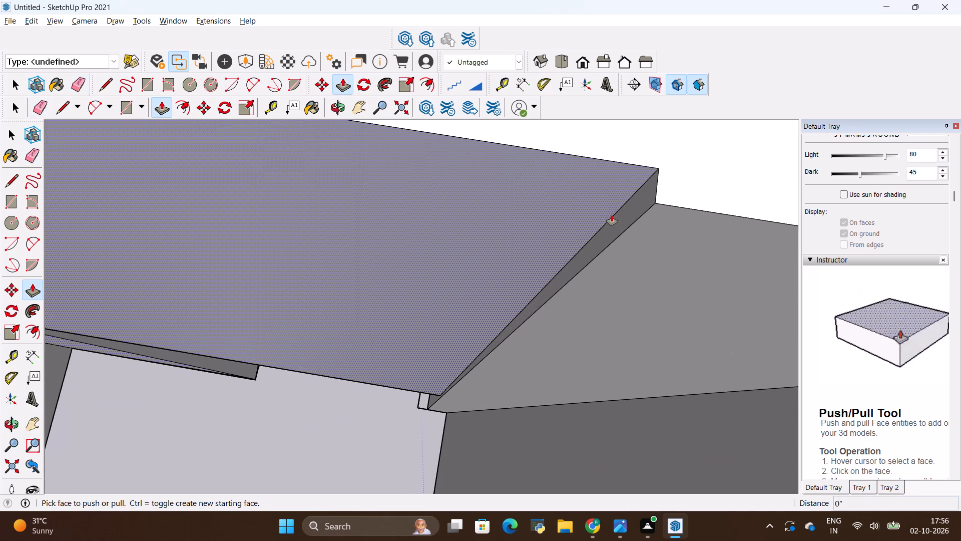
{"action": "left_click", "coordinate": [628, 212]}
{"action": "scroll", "coordinate": [554, 231], "scroll_direction": "down", "scroll_amount": 10}
{"action": "scroll", "coordinate": [507, 237], "scroll_direction": "down", "scroll_amount": 3}
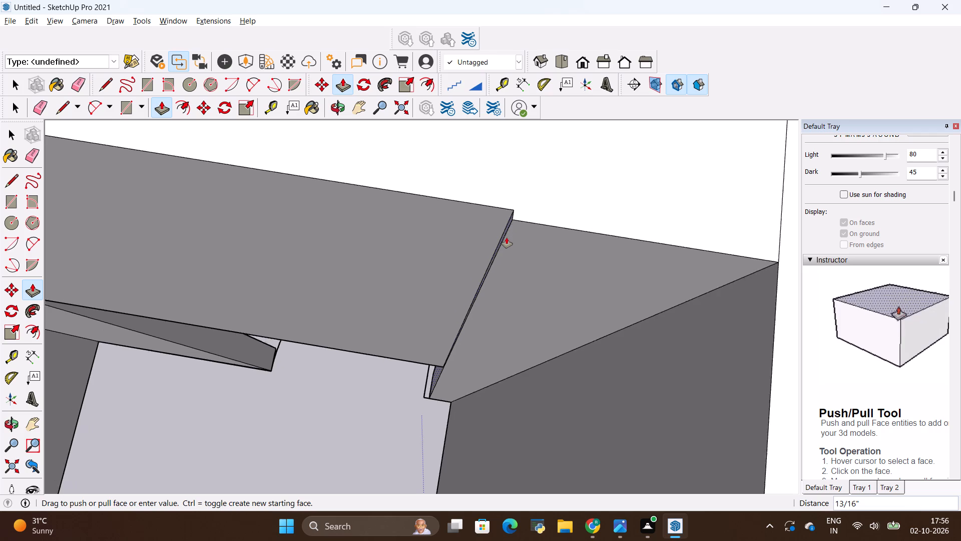
{"action": "scroll", "coordinate": [507, 237], "scroll_direction": "down", "scroll_amount": 5}
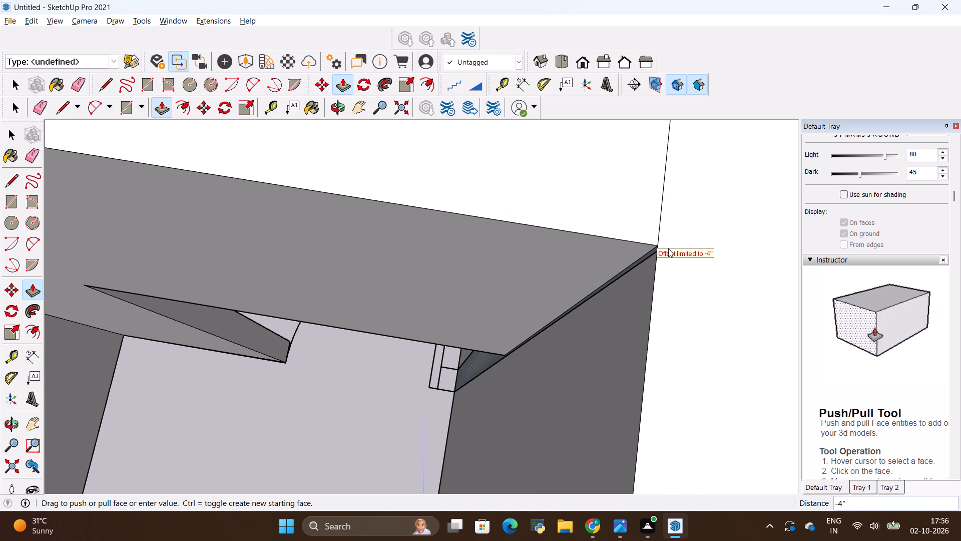
{"action": "left_click", "coordinate": [668, 248]}
{"action": "middle_click_drag", "start_coordinate": [617, 278], "coordinate": [714, 251]}
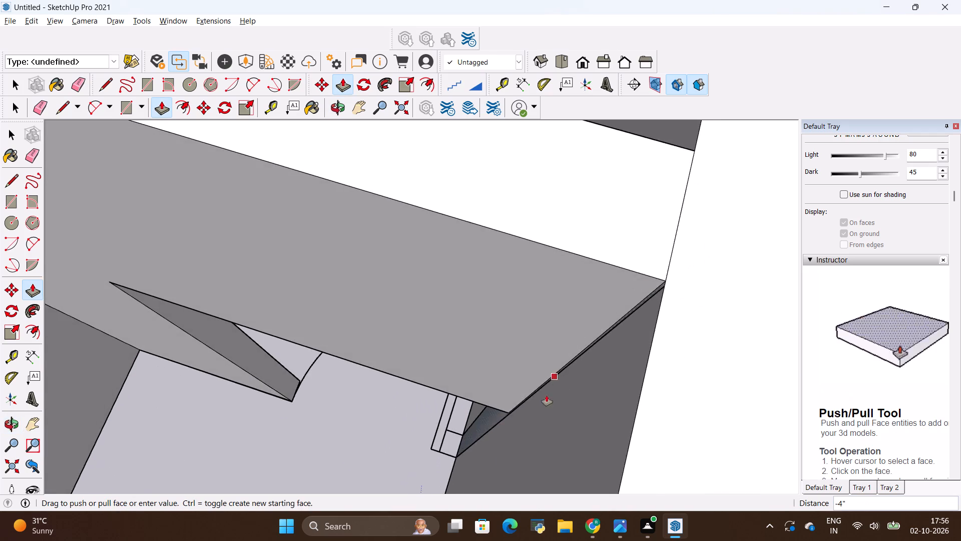
{"action": "scroll", "coordinate": [534, 414], "scroll_direction": "up", "scroll_amount": 3}
{"action": "middle_click", "coordinate": [504, 475]}
{"action": "middle_click_drag", "start_coordinate": [480, 451], "coordinate": [539, 473]}
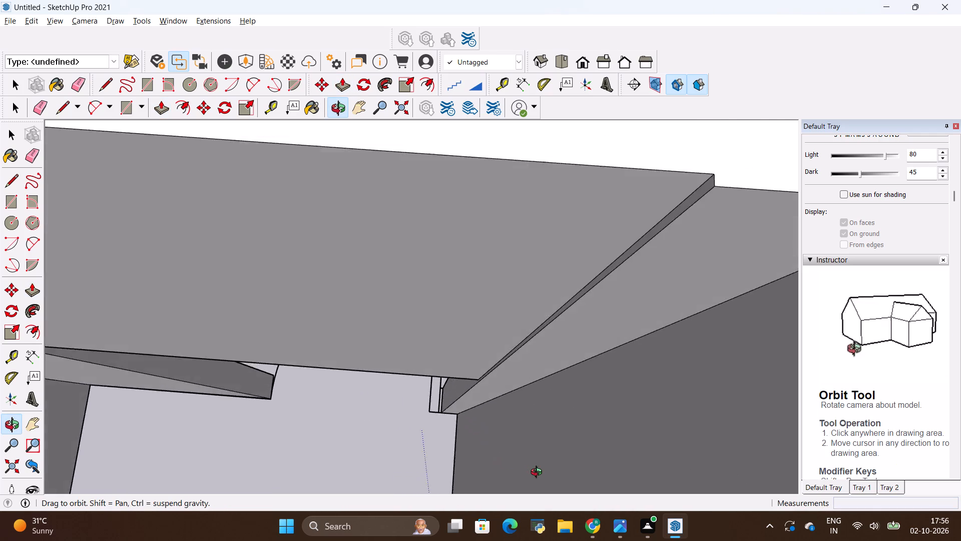
{"action": "middle_click_drag", "start_coordinate": [539, 473], "coordinate": [668, 414]}
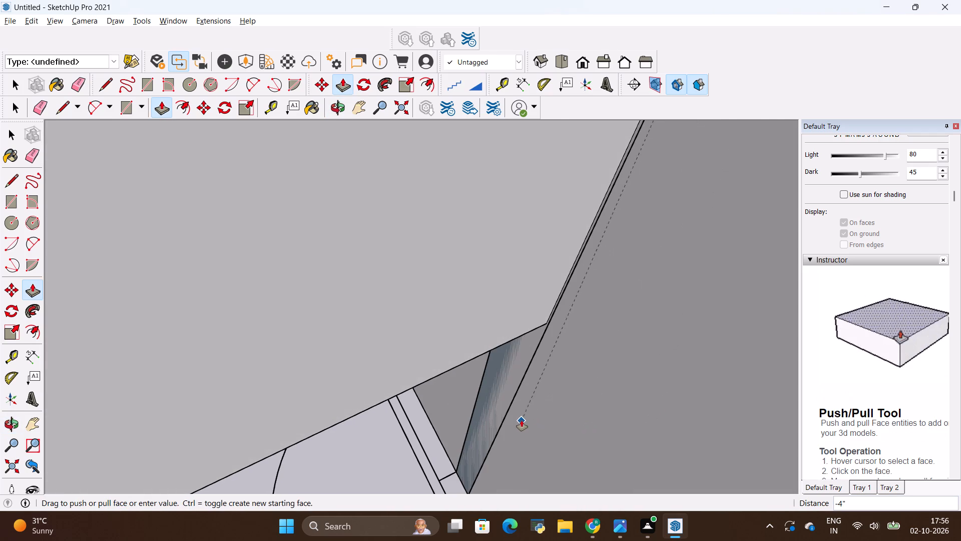
{"action": "left_click", "coordinate": [526, 418]}
Draw a rectangle about 5 3/16" by 4" on the floor at the foot of the door jamb, beside the partition.
{"action": "scroll", "coordinate": [486, 381], "scroll_direction": "down", "scroll_amount": 2}
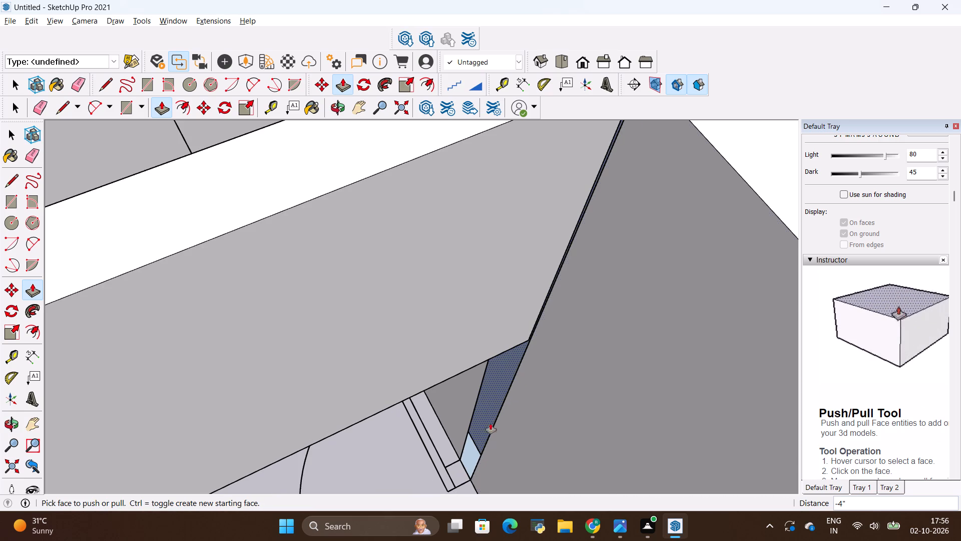
{"action": "key", "text": "r"}
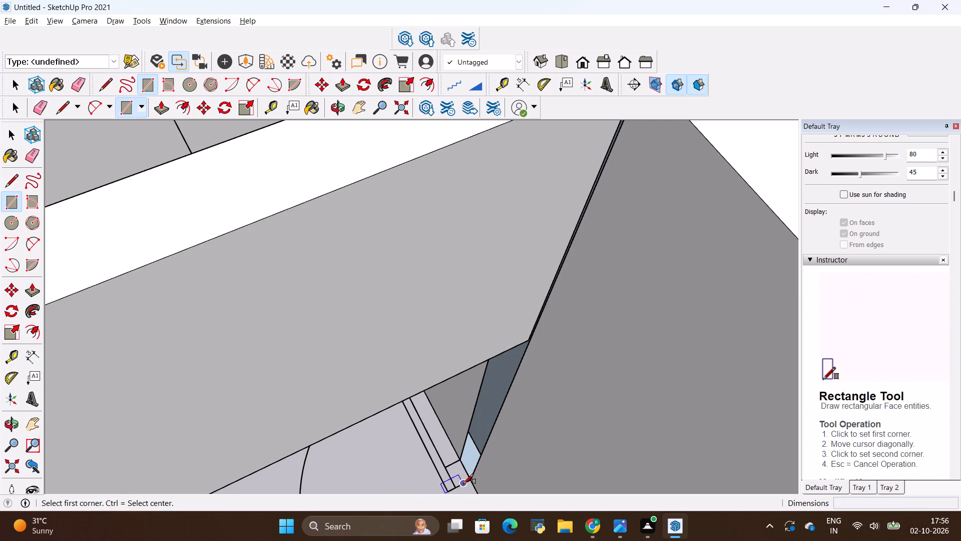
{"action": "key", "text": "l"}
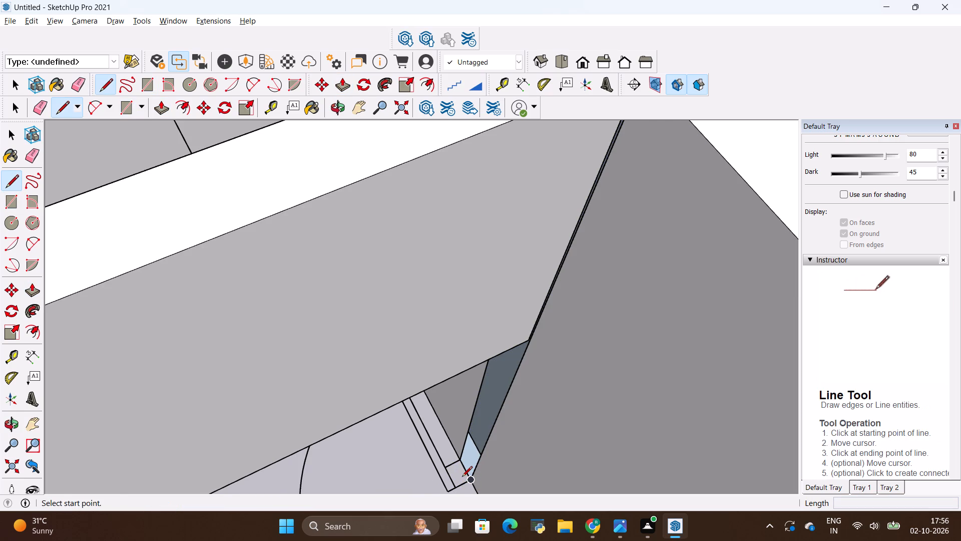
{"action": "key", "text": "p"}
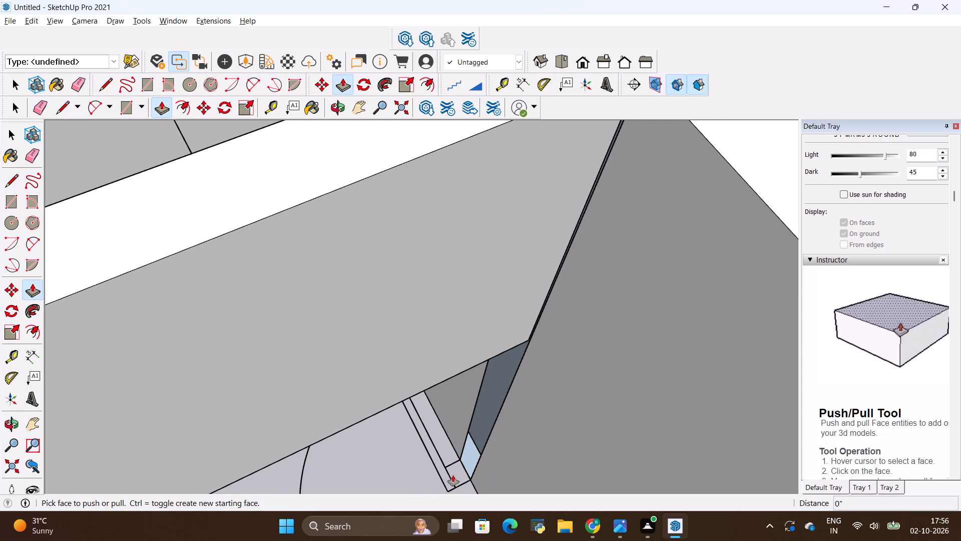
{"action": "key", "text": "r"}
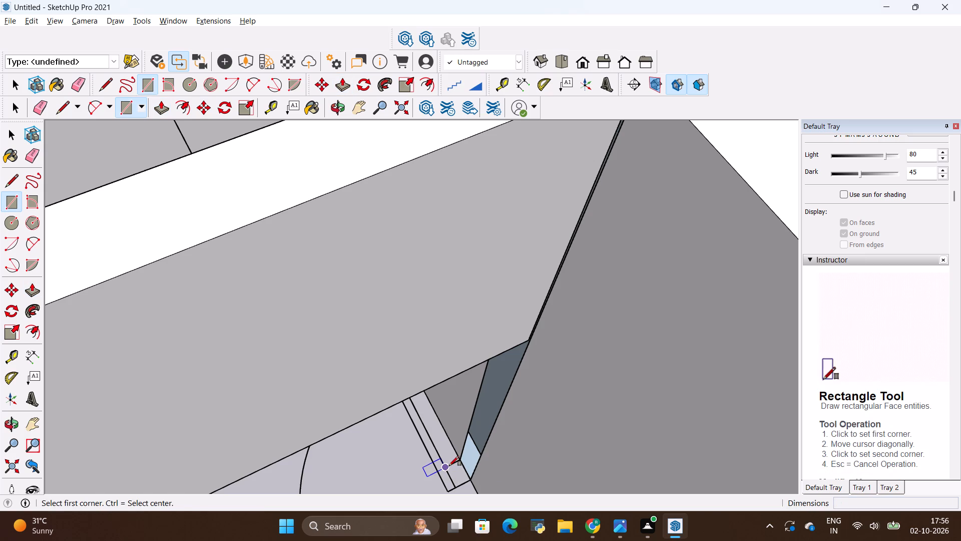
{"action": "left_click", "coordinate": [449, 466]}
{"action": "left_click", "coordinate": [468, 480]}
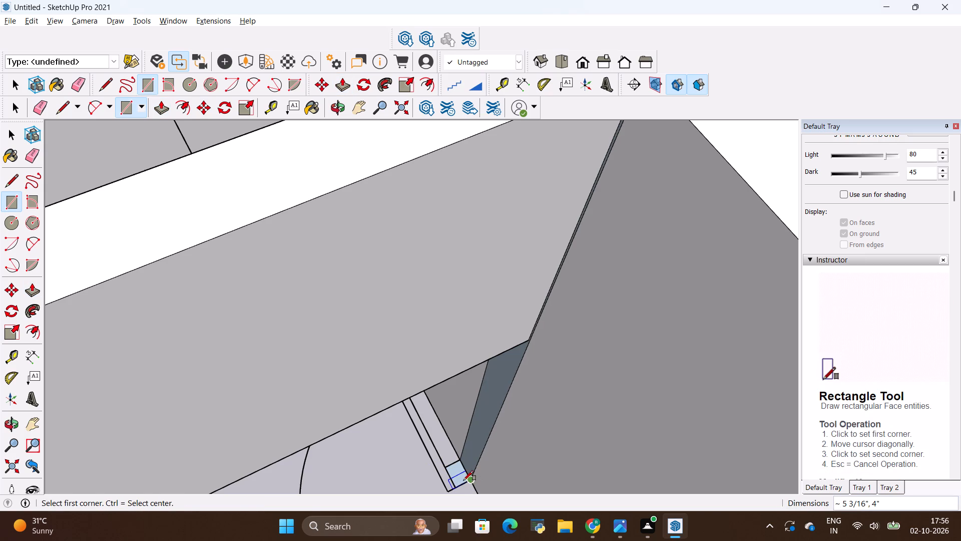
Extrude the floor rectangle 7' 2 1/8" upward as a pier beneath the lintel's end.
{"action": "key", "text": "p"}
{"action": "left_click", "coordinate": [458, 476]}
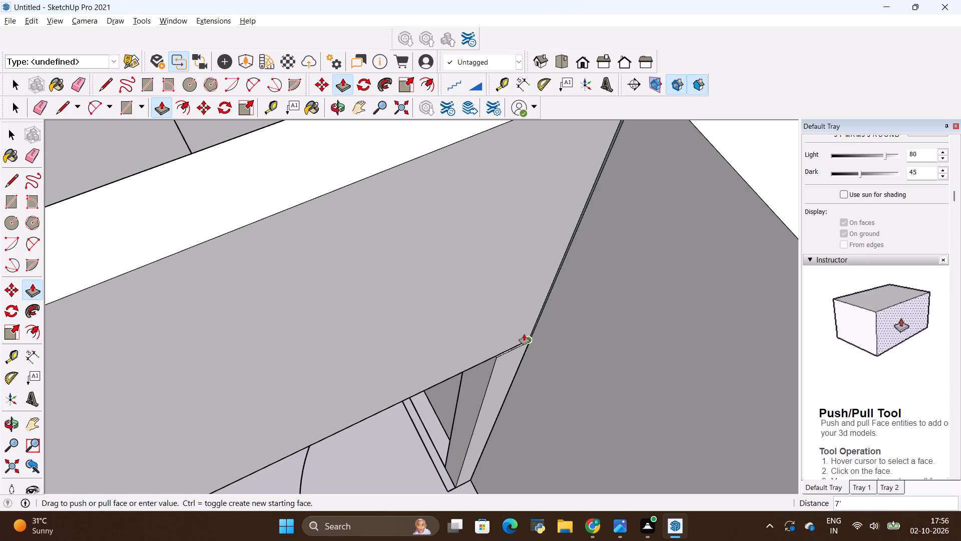
{"action": "left_click", "coordinate": [525, 333]}
Raise the top face of the new jamb pier another 2' 9 7/8" to the top of the walls.
{"action": "middle_click_drag", "start_coordinate": [526, 373], "coordinate": [502, 268]}
{"action": "scroll", "coordinate": [531, 332], "scroll_direction": "up", "scroll_amount": 7}
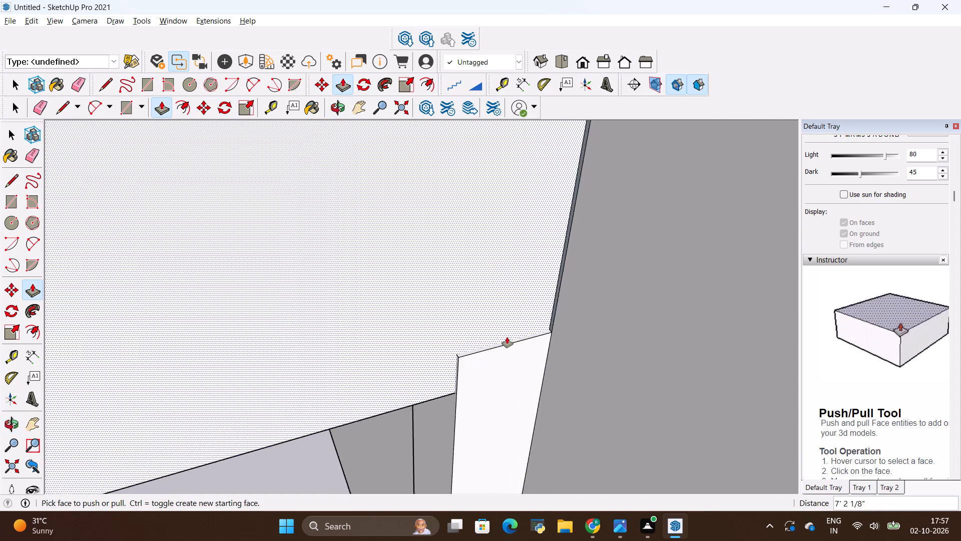
{"action": "scroll", "coordinate": [507, 337], "scroll_direction": "up", "scroll_amount": 11}
{"action": "scroll", "coordinate": [493, 319], "scroll_direction": "down", "scroll_amount": 5}
{"action": "middle_click_drag", "start_coordinate": [497, 315], "coordinate": [578, 378]}
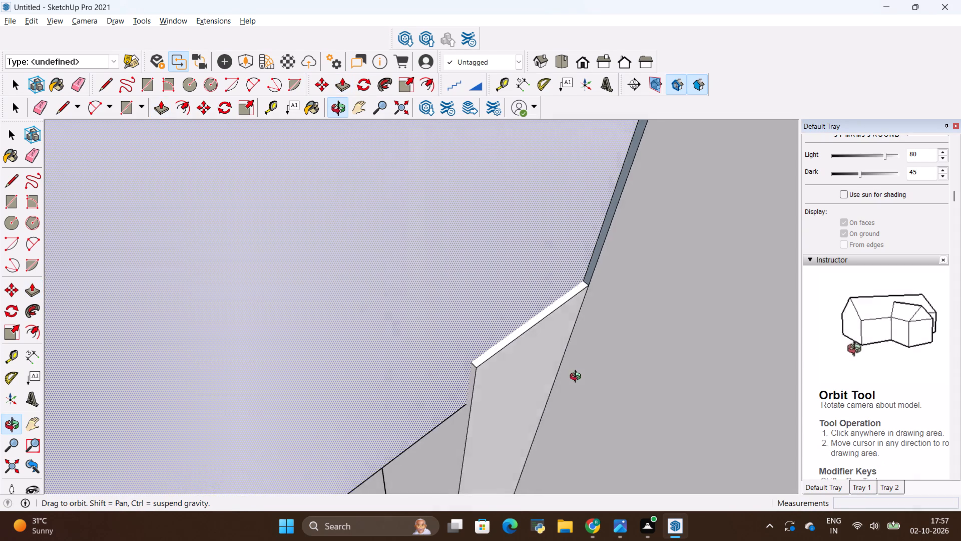
{"action": "middle_click_drag", "start_coordinate": [578, 378], "coordinate": [609, 392]}
{"action": "scroll", "coordinate": [553, 321], "scroll_direction": "down", "scroll_amount": 5}
{"action": "scroll", "coordinate": [547, 318], "scroll_direction": "up", "scroll_amount": 6}
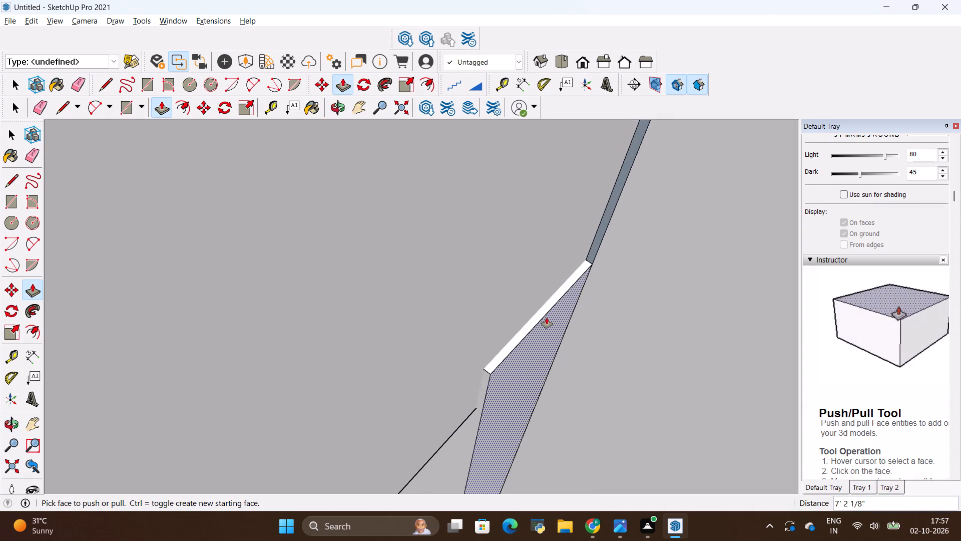
{"action": "scroll", "coordinate": [547, 318], "scroll_direction": "up", "scroll_amount": 5}
{"action": "key", "text": "p"}
{"action": "left_click", "coordinate": [537, 313]}
{"action": "scroll", "coordinate": [522, 279], "scroll_direction": "down", "scroll_amount": 2}
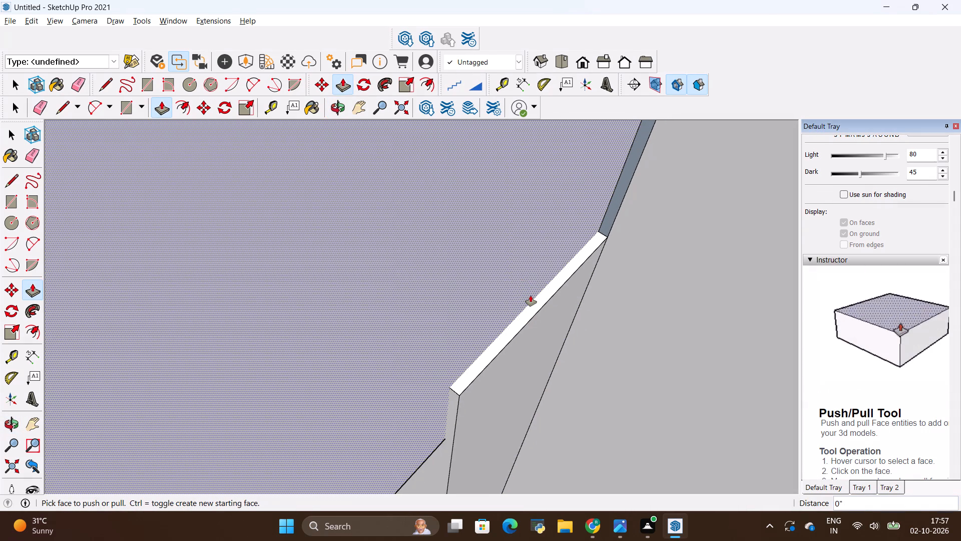
{"action": "scroll", "coordinate": [531, 296], "scroll_direction": "up", "scroll_amount": 3}
{"action": "key", "text": "p"}
{"action": "left_click", "coordinate": [533, 309]}
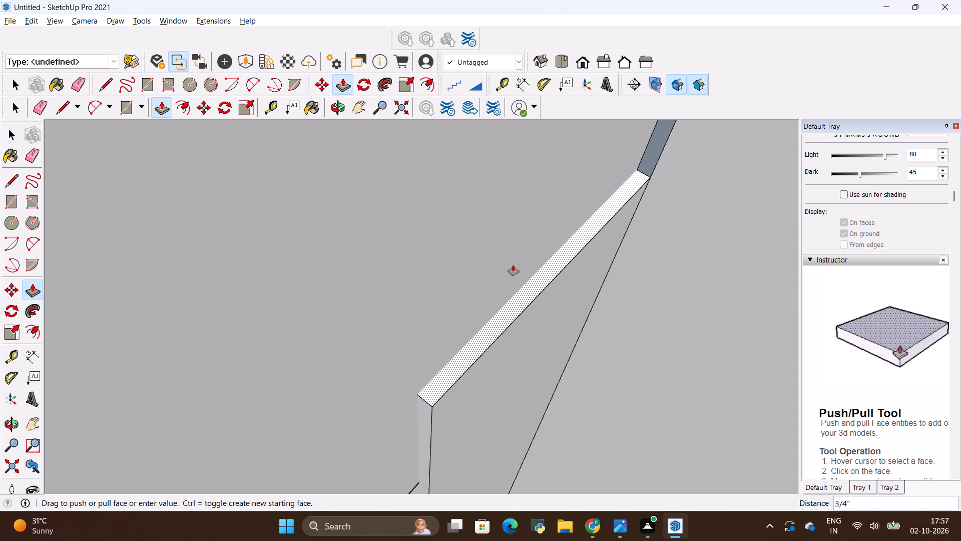
{"action": "scroll", "coordinate": [513, 265], "scroll_direction": "down", "scroll_amount": 20}
{"action": "scroll", "coordinate": [513, 265], "scroll_direction": "down", "scroll_amount": 17}
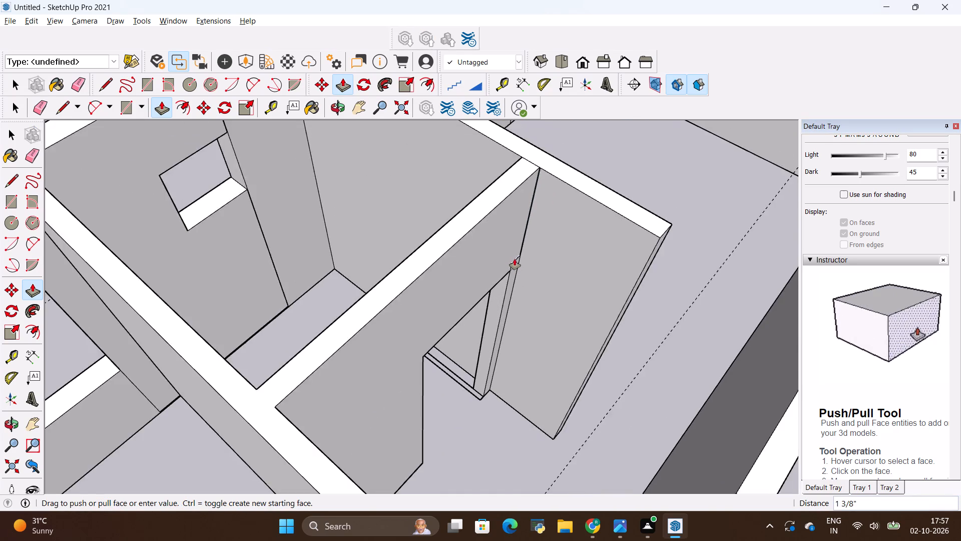
{"action": "scroll", "coordinate": [515, 259], "scroll_direction": "down", "scroll_amount": 3}
{"action": "left_click", "coordinate": [532, 190]}
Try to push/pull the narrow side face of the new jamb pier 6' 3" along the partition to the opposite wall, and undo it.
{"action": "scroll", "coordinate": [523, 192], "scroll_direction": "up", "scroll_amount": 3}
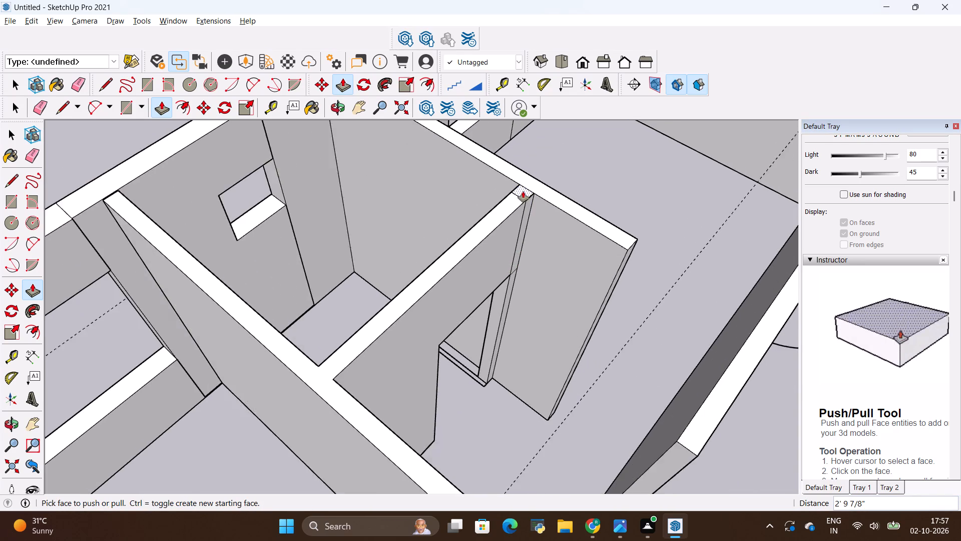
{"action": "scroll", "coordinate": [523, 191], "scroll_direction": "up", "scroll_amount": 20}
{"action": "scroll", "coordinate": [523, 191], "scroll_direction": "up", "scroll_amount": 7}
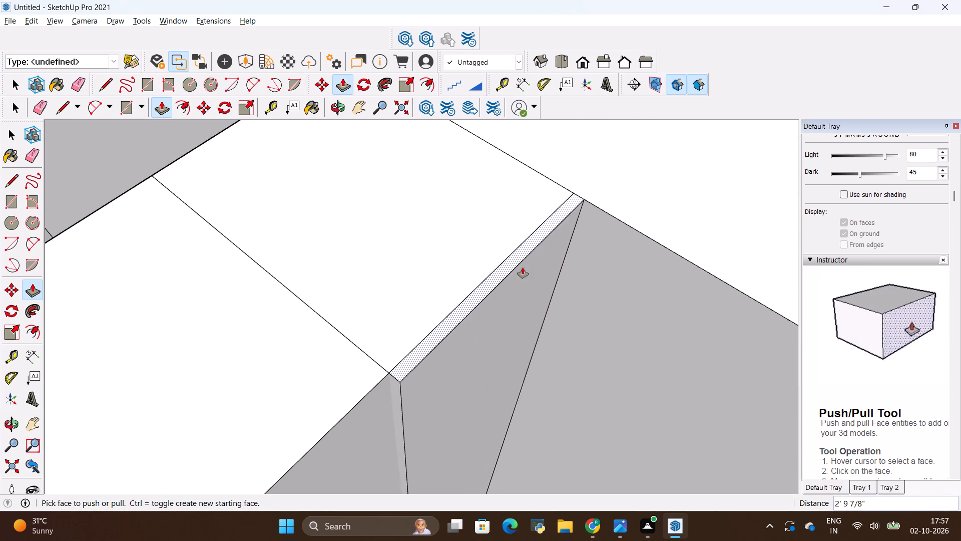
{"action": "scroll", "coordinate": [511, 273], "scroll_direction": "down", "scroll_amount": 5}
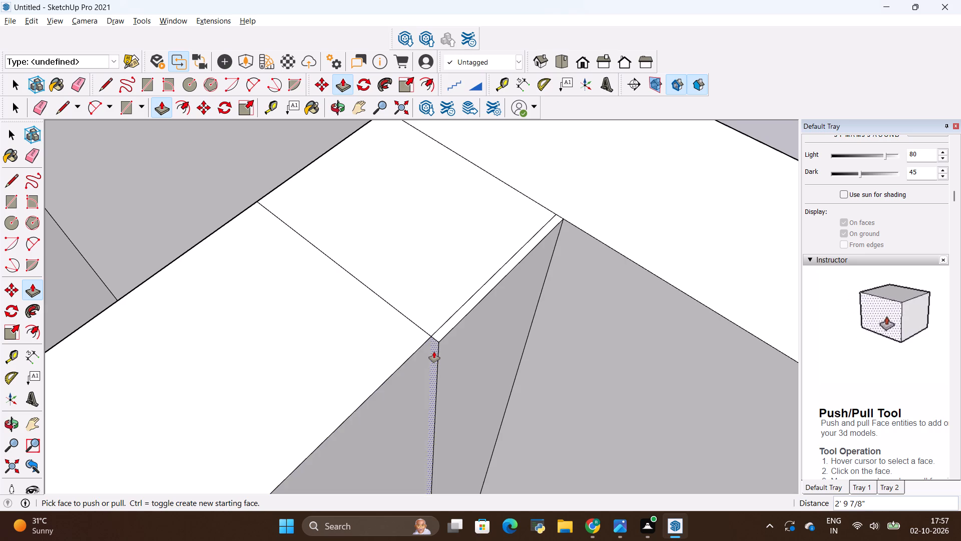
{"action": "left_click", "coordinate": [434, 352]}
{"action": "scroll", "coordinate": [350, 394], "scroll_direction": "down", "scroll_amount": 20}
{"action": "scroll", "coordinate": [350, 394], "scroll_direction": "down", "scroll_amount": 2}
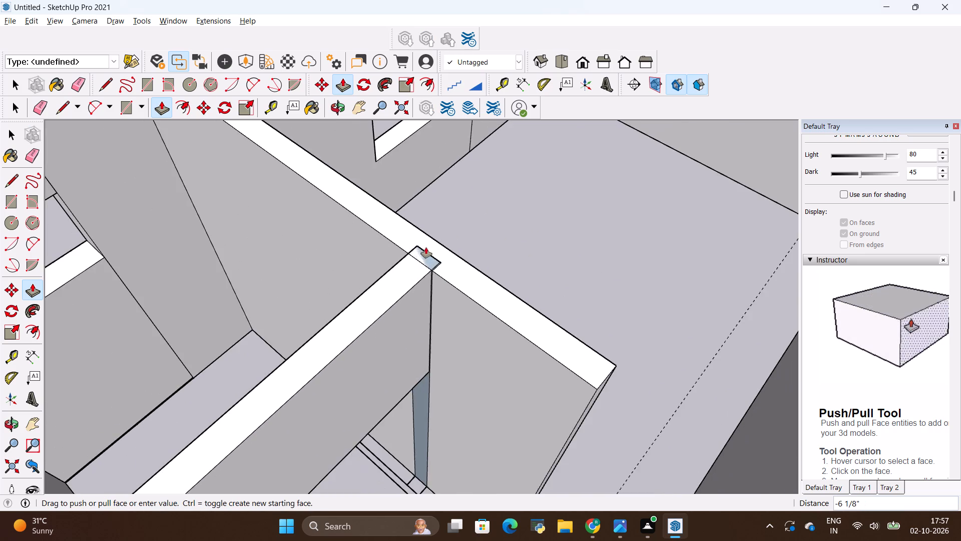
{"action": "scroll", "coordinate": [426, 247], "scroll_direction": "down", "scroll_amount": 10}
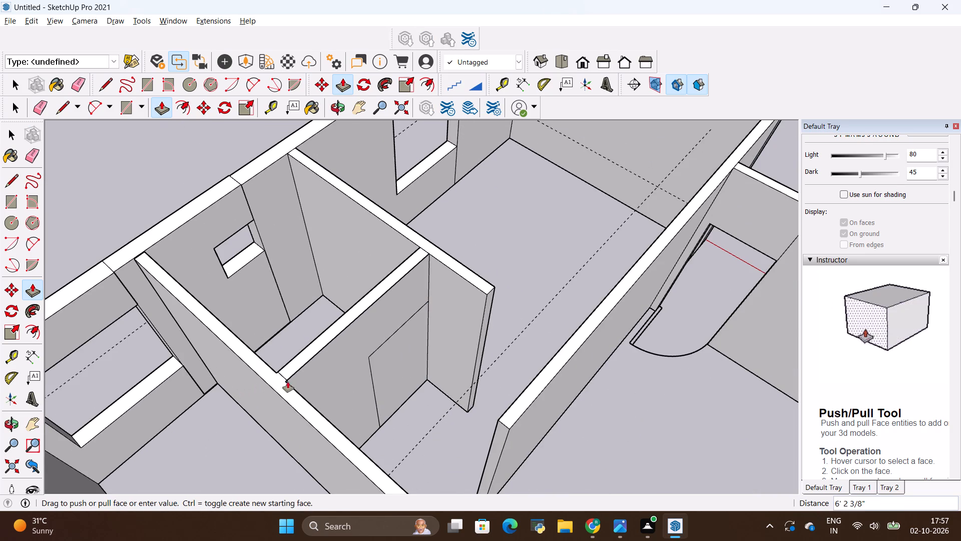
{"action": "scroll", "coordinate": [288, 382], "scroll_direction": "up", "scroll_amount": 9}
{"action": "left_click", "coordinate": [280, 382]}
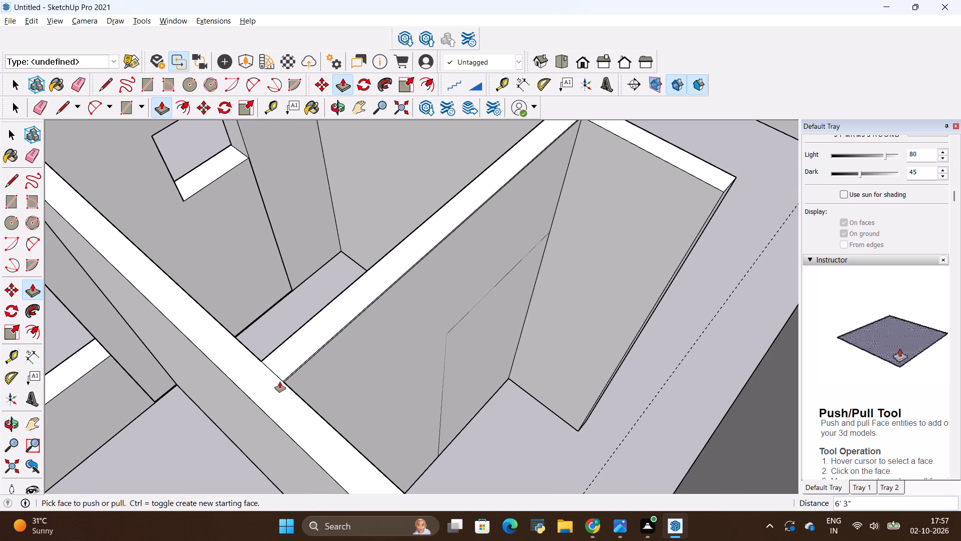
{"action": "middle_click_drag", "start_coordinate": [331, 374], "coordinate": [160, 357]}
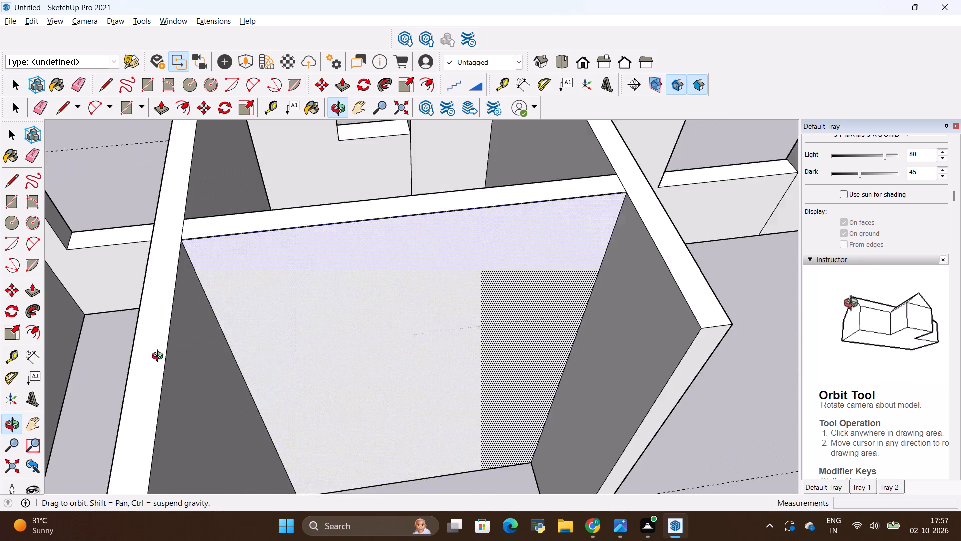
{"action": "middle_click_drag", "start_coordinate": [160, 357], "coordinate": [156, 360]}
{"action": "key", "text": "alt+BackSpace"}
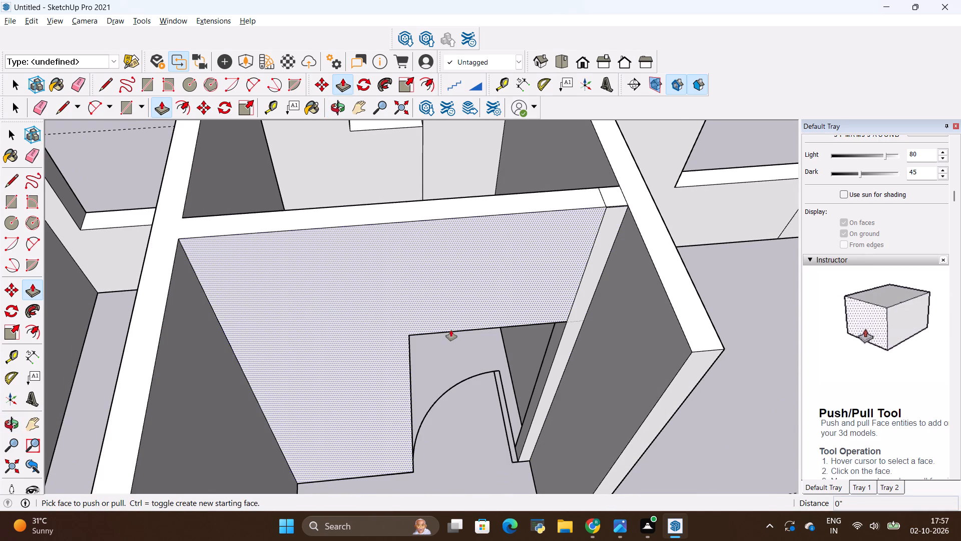
Examine the joint between the lintel's front face and the new jamb pier for misalignment.
{"action": "scroll", "coordinate": [451, 330], "scroll_direction": "down", "scroll_amount": 4}
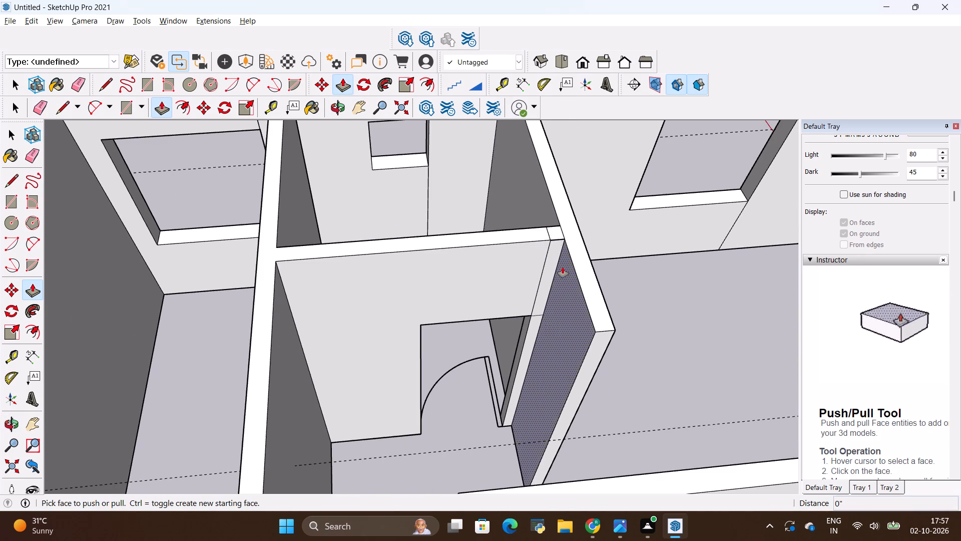
{"action": "middle_click_drag", "start_coordinate": [538, 397], "coordinate": [570, 332]}
{"action": "scroll", "coordinate": [561, 181], "scroll_direction": "up", "scroll_amount": 1}
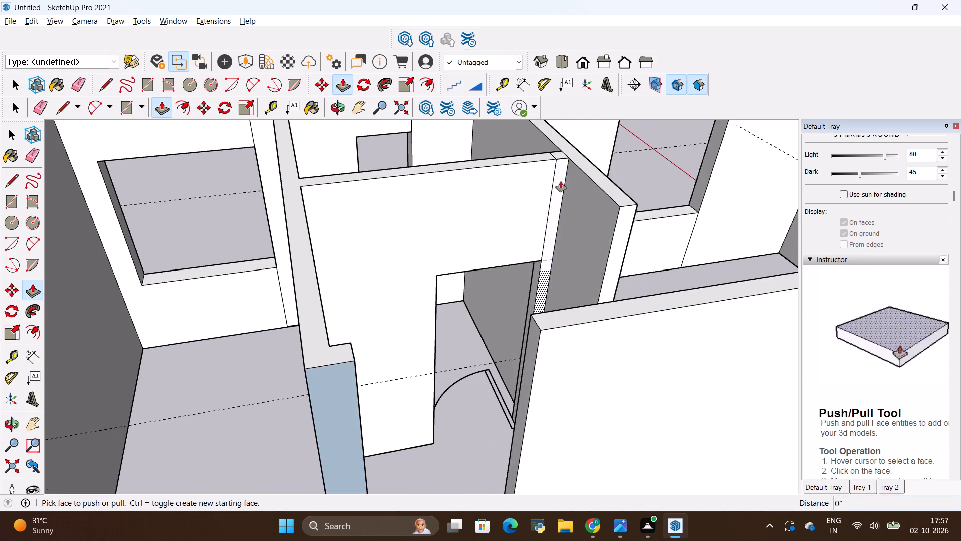
{"action": "scroll", "coordinate": [561, 181], "scroll_direction": "up", "scroll_amount": 10}
{"action": "scroll", "coordinate": [547, 265], "scroll_direction": "up", "scroll_amount": 4}
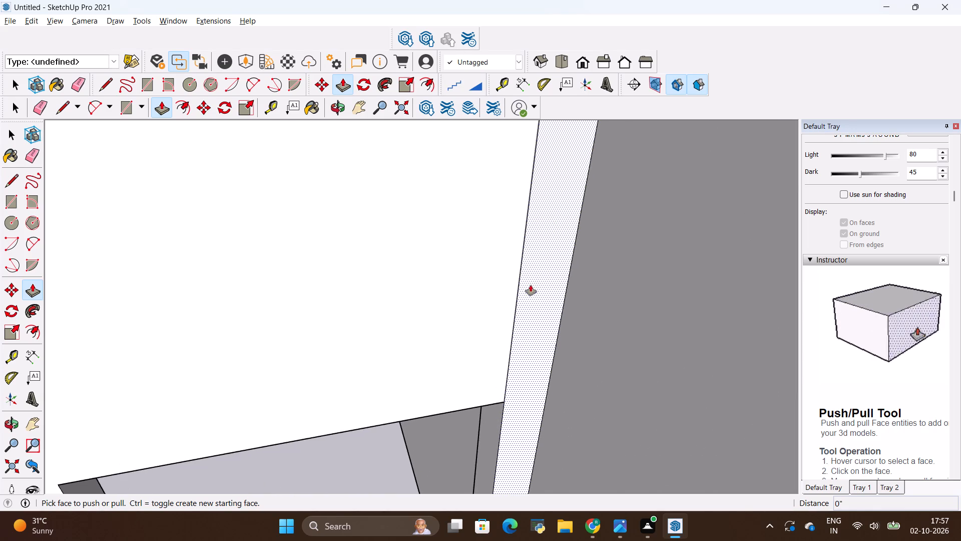
{"action": "scroll", "coordinate": [507, 410], "scroll_direction": "up", "scroll_amount": 20}
{"action": "scroll", "coordinate": [507, 410], "scroll_direction": "up", "scroll_amount": 1}
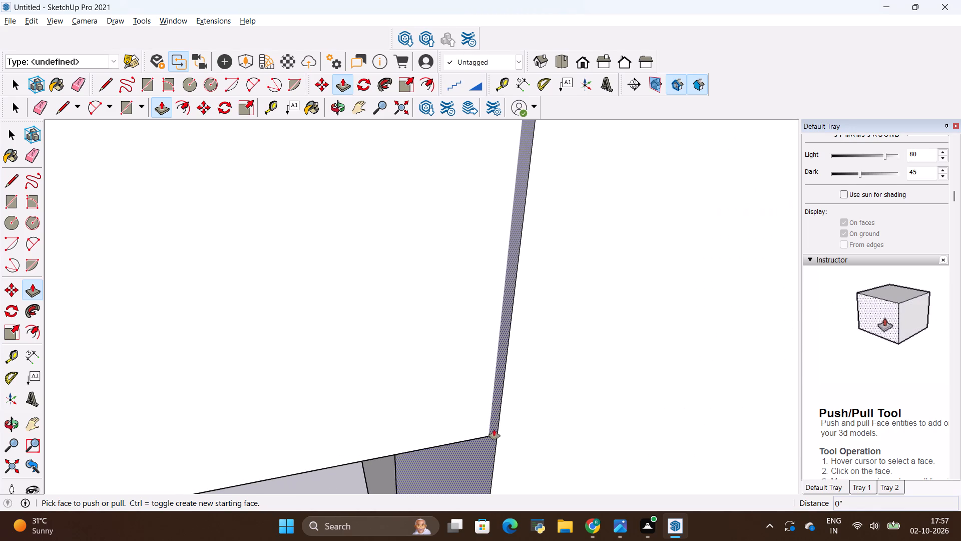
{"action": "scroll", "coordinate": [494, 429], "scroll_direction": "up", "scroll_amount": 5}
{"action": "middle_click_drag", "start_coordinate": [492, 436], "coordinate": [645, 275]}
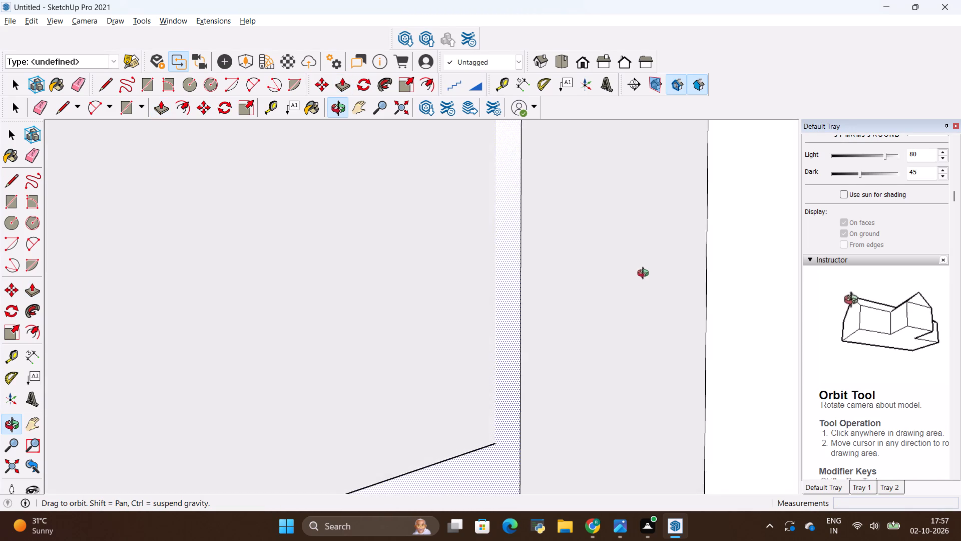
{"action": "middle_click_drag", "start_coordinate": [645, 275], "coordinate": [373, 431]}
{"action": "scroll", "coordinate": [519, 361], "scroll_direction": "down", "scroll_amount": 5}
{"action": "scroll", "coordinate": [567, 349], "scroll_direction": "down", "scroll_amount": 5}
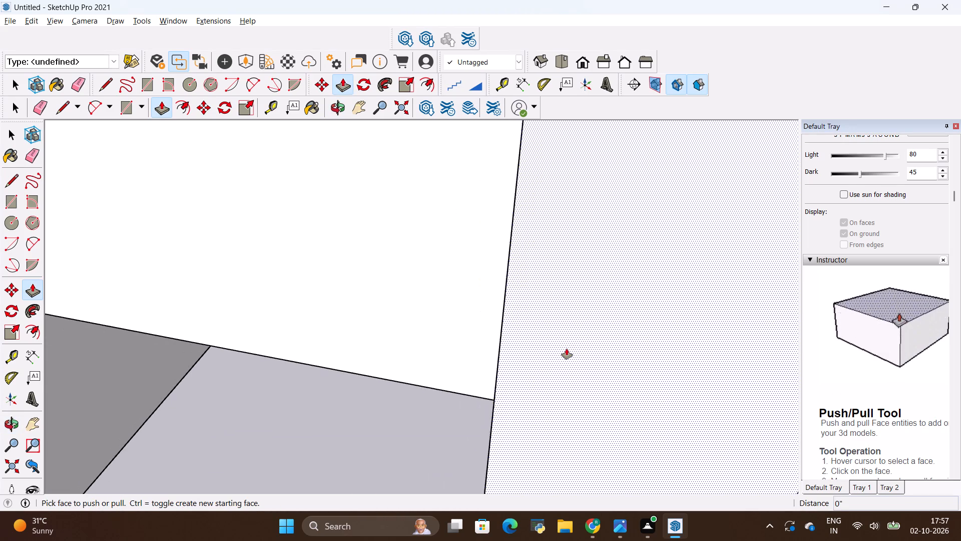
{"action": "scroll", "coordinate": [567, 349], "scroll_direction": "down", "scroll_amount": 18}
{"action": "scroll", "coordinate": [568, 349], "scroll_direction": "down", "scroll_amount": 6}
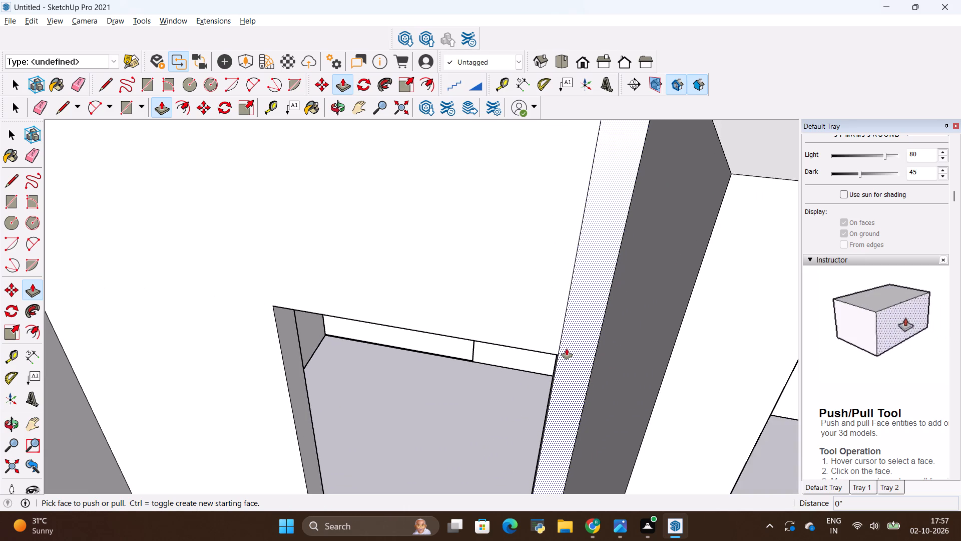
{"action": "scroll", "coordinate": [564, 353], "scroll_direction": "up", "scroll_amount": 13}
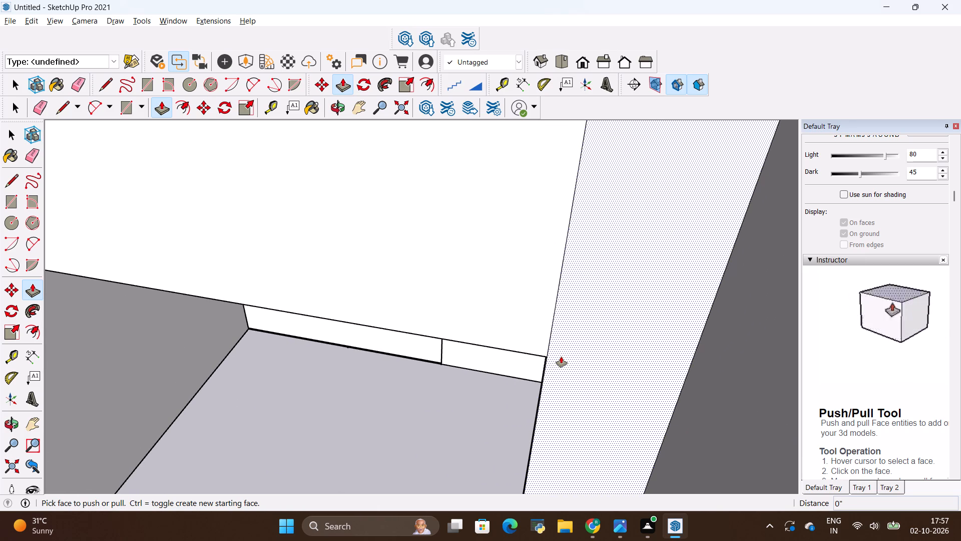
{"action": "key", "text": "l"}
{"action": "scroll", "coordinate": [548, 360], "scroll_direction": "up", "scroll_amount": 1}
{"action": "middle_click_drag", "start_coordinate": [582, 354], "coordinate": [668, 333]}
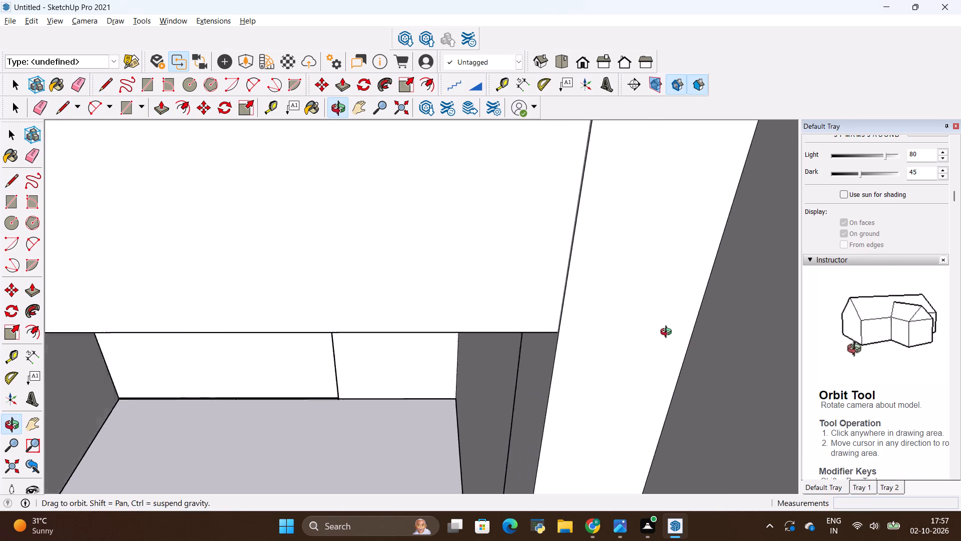
{"action": "middle_click_drag", "start_coordinate": [668, 333], "coordinate": [694, 320]}
{"action": "scroll", "coordinate": [550, 326], "scroll_direction": "up", "scroll_amount": 15}
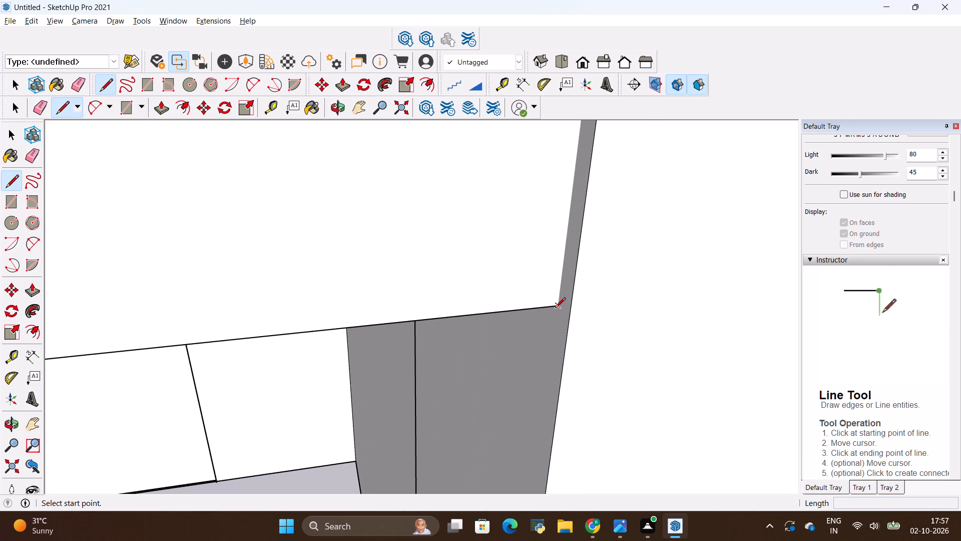
{"action": "scroll", "coordinate": [588, 326], "scroll_direction": "down", "scroll_amount": 10}
{"action": "key", "text": "space"}
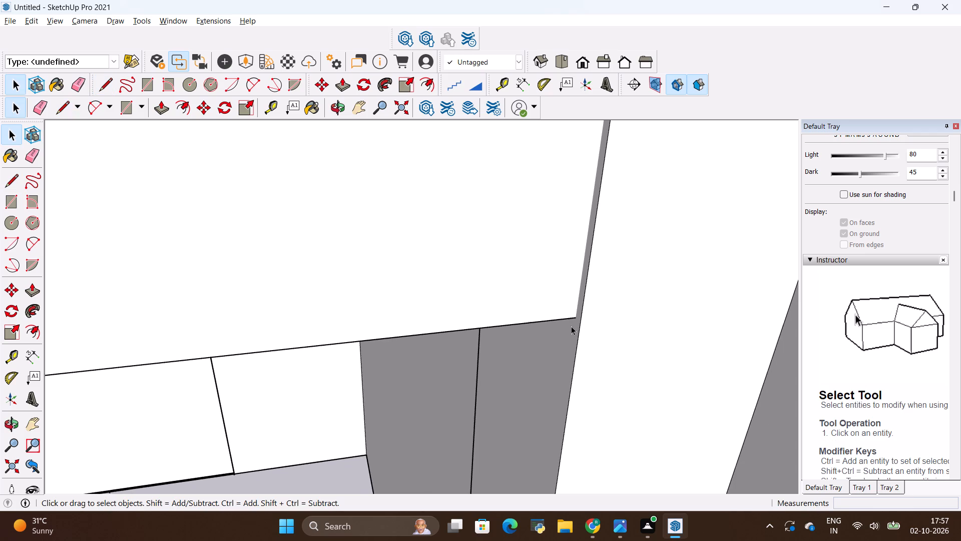
{"action": "scroll", "coordinate": [372, 364], "scroll_direction": "down", "scroll_amount": 7}
{"action": "scroll", "coordinate": [407, 304], "scroll_direction": "down", "scroll_amount": 20}
{"action": "scroll", "coordinate": [407, 304], "scroll_direction": "down", "scroll_amount": 1}
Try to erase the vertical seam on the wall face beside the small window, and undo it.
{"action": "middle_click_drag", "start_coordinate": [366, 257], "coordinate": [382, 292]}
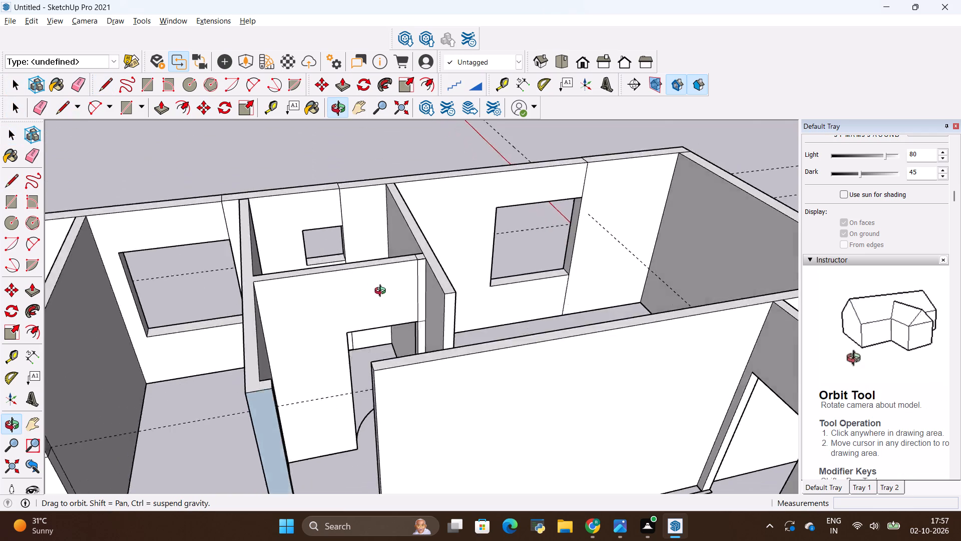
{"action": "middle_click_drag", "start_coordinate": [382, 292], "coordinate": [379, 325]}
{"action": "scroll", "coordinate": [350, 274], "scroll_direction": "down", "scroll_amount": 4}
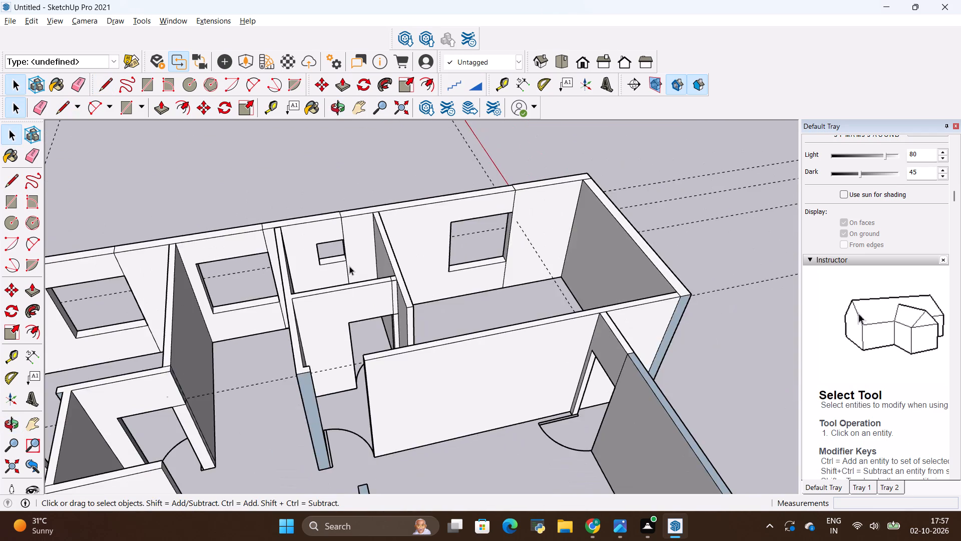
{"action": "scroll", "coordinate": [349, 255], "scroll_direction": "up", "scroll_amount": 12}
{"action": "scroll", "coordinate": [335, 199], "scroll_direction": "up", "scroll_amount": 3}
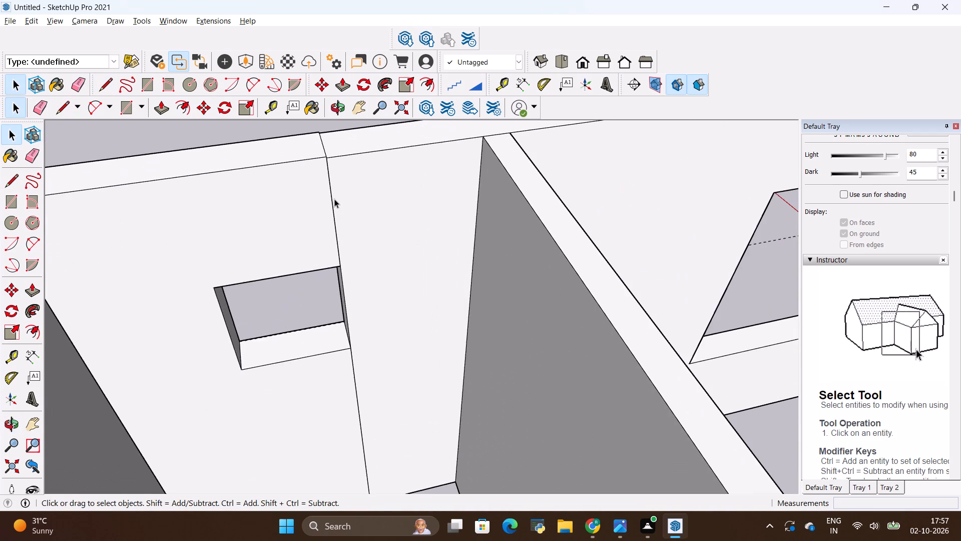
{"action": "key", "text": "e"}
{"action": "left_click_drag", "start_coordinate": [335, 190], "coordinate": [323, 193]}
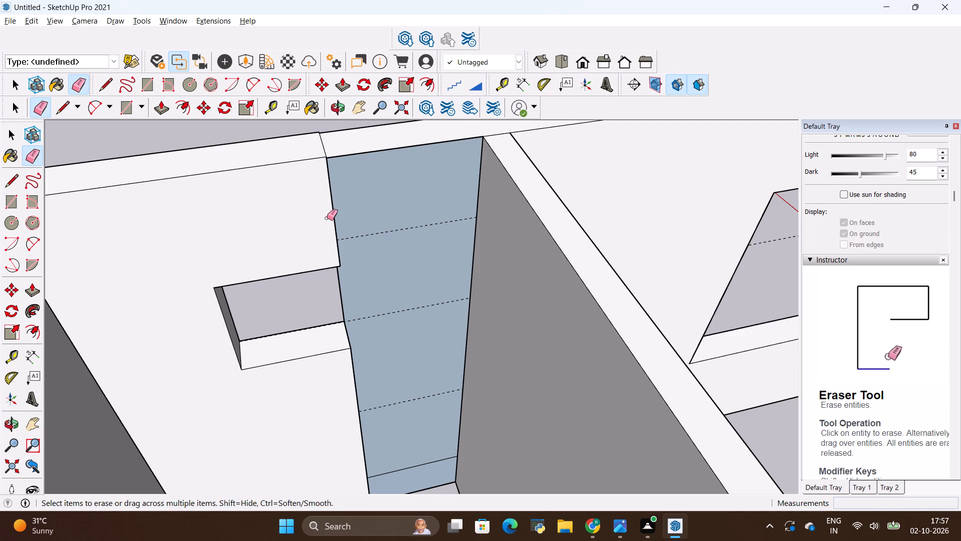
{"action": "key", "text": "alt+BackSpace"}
Examine the seam beside the small window on both sides and along the outer wall's top for an offset.
{"action": "scroll", "coordinate": [231, 376], "scroll_direction": "down", "scroll_amount": 4}
{"action": "scroll", "coordinate": [257, 275], "scroll_direction": "up", "scroll_amount": 1}
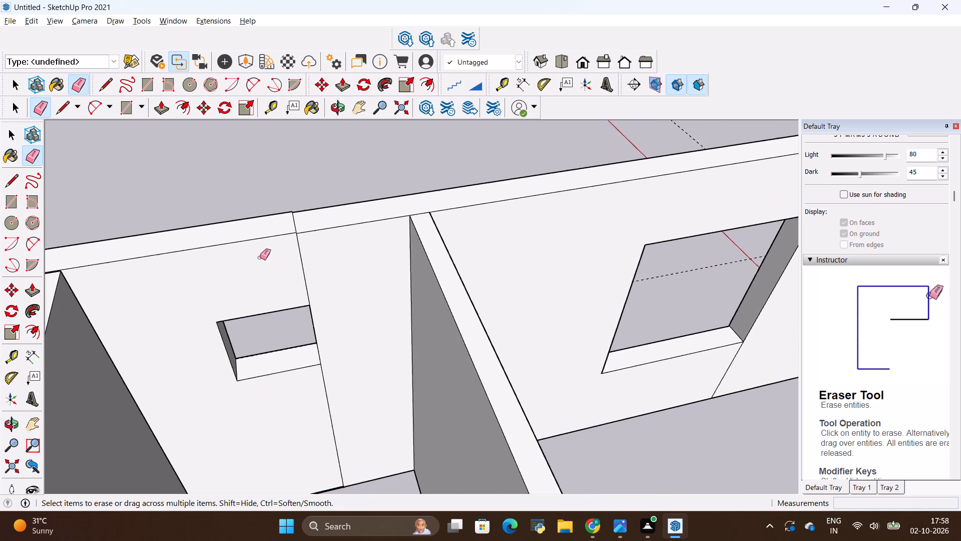
{"action": "scroll", "coordinate": [260, 257], "scroll_direction": "up", "scroll_amount": 7}
{"action": "scroll", "coordinate": [278, 201], "scroll_direction": "down", "scroll_amount": 5}
{"action": "middle_click_drag", "start_coordinate": [203, 298], "coordinate": [502, 366]}
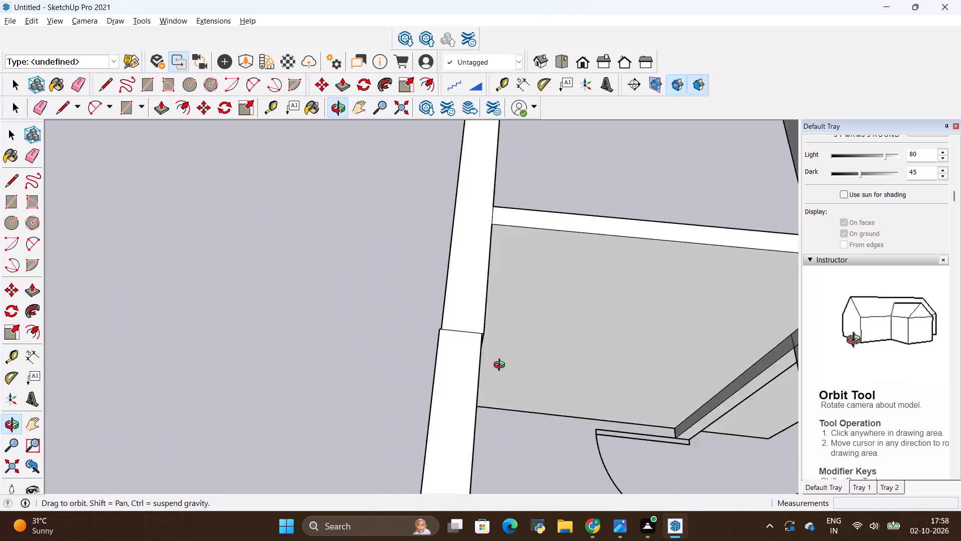
{"action": "middle_click_drag", "start_coordinate": [502, 366], "coordinate": [517, 261]}
{"action": "scroll", "coordinate": [458, 211], "scroll_direction": "up", "scroll_amount": 4}
{"action": "middle_click_drag", "start_coordinate": [447, 333], "coordinate": [633, 339]}
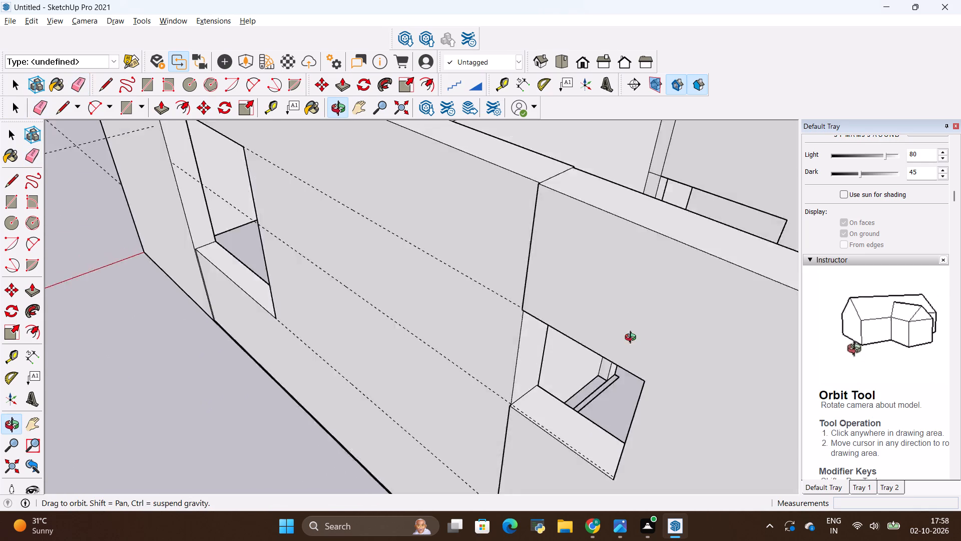
{"action": "middle_click_drag", "start_coordinate": [633, 339], "coordinate": [660, 302]}
{"action": "scroll", "coordinate": [566, 252], "scroll_direction": "up", "scroll_amount": 13}
{"action": "middle_click_drag", "start_coordinate": [506, 215], "coordinate": [648, 306]}
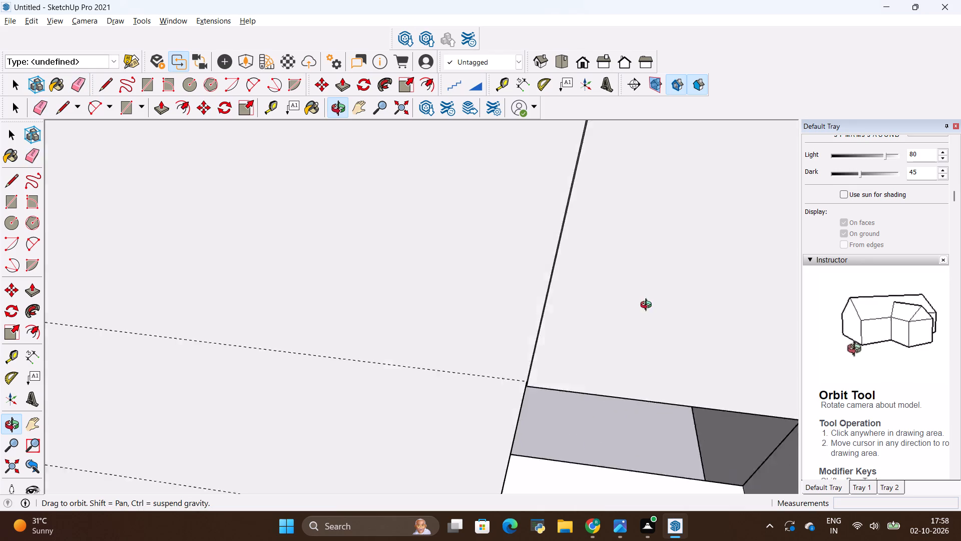
{"action": "middle_click_drag", "start_coordinate": [648, 306], "coordinate": [228, 336]}
{"action": "scroll", "coordinate": [306, 338], "scroll_direction": "down", "scroll_amount": 3}
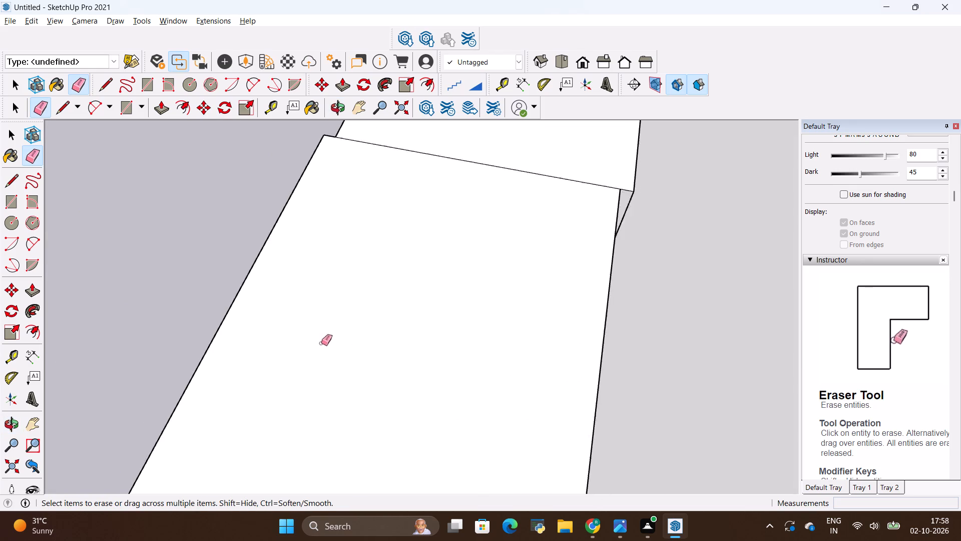
{"action": "scroll", "coordinate": [321, 343], "scroll_direction": "down", "scroll_amount": 2}
{"action": "scroll", "coordinate": [403, 329], "scroll_direction": "down", "scroll_amount": 17}
{"action": "scroll", "coordinate": [408, 315], "scroll_direction": "down", "scroll_amount": 5}
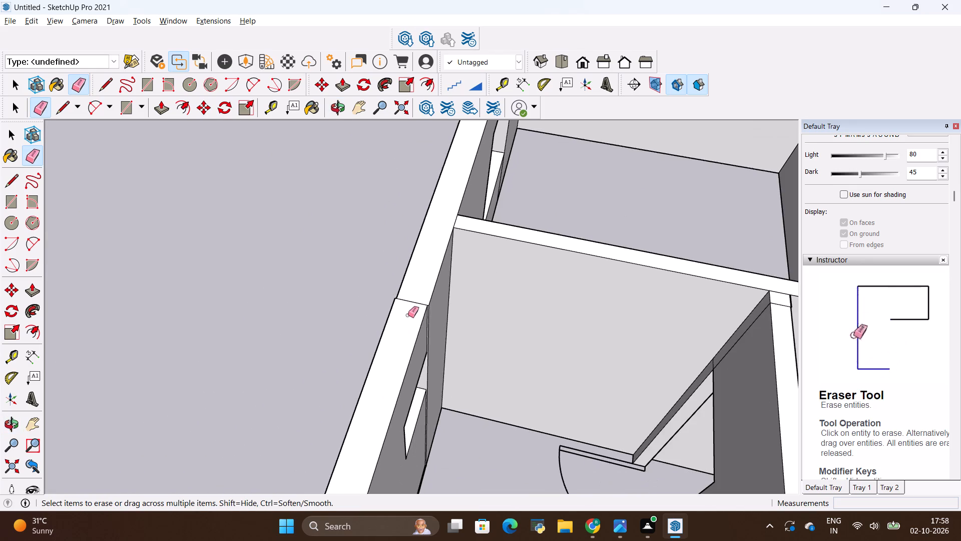
{"action": "scroll", "coordinate": [408, 315], "scroll_direction": "down", "scroll_amount": 5}
{"action": "scroll", "coordinate": [412, 313], "scroll_direction": "up", "scroll_amount": 20}
{"action": "scroll", "coordinate": [412, 313], "scroll_direction": "up", "scroll_amount": 2}
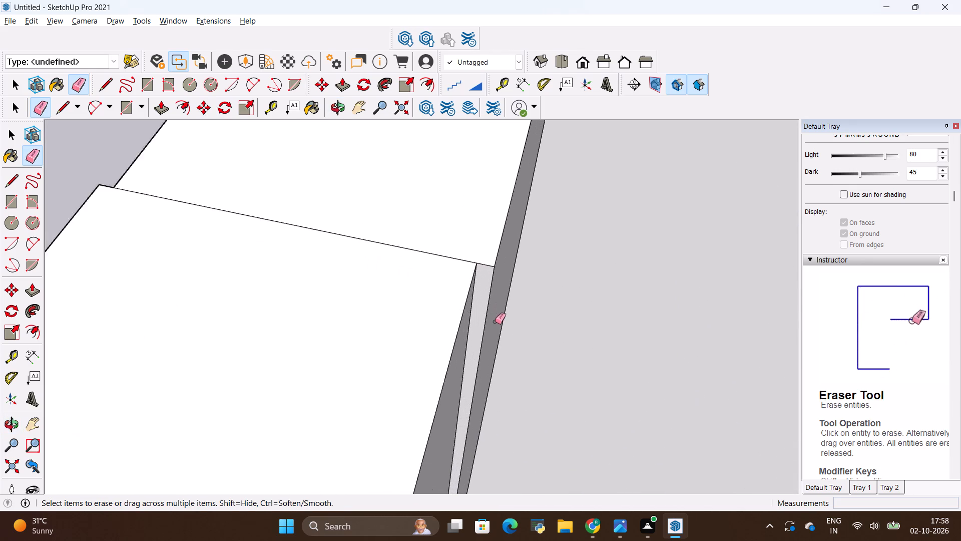
{"action": "scroll", "coordinate": [495, 322], "scroll_direction": "up", "scroll_amount": 11}
{"action": "scroll", "coordinate": [443, 287], "scroll_direction": "down", "scroll_amount": 12}
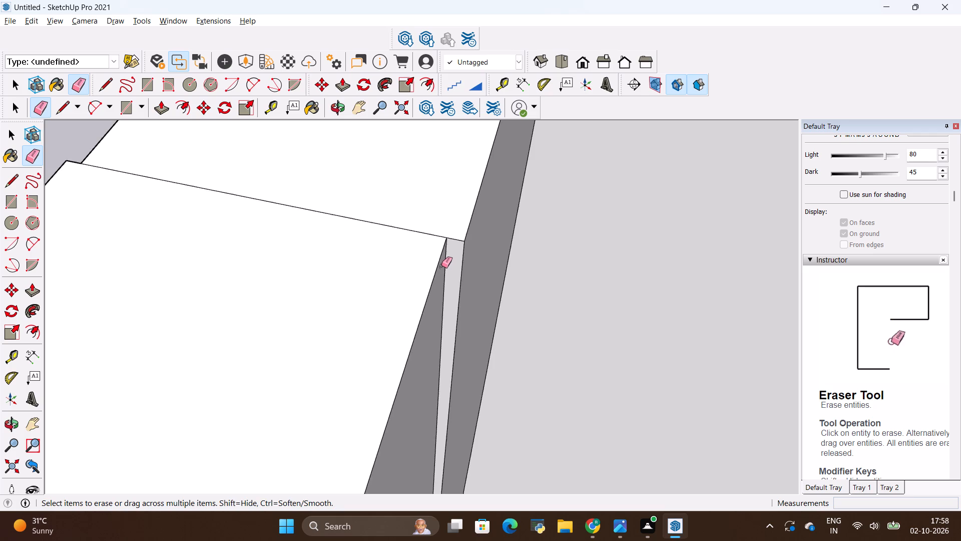
{"action": "scroll", "coordinate": [441, 265], "scroll_direction": "down", "scroll_amount": 8}
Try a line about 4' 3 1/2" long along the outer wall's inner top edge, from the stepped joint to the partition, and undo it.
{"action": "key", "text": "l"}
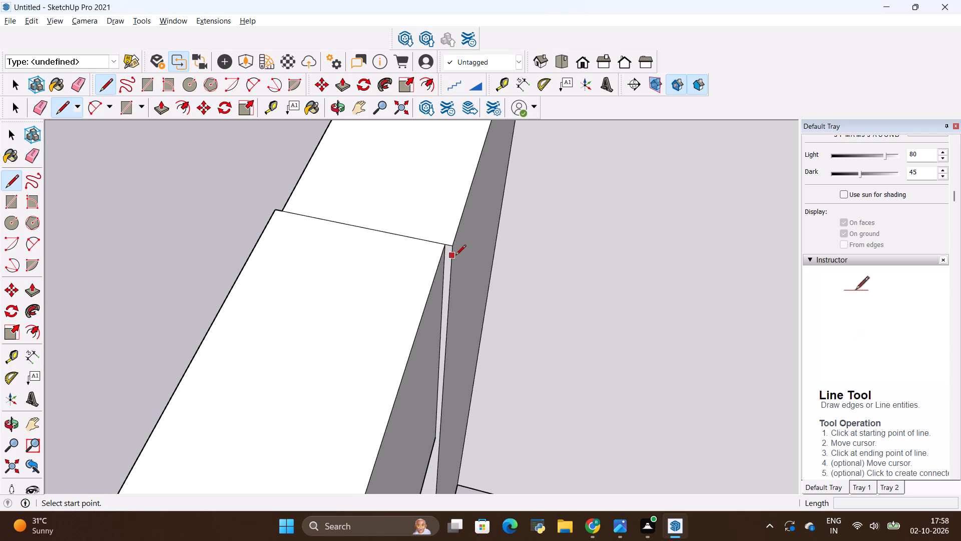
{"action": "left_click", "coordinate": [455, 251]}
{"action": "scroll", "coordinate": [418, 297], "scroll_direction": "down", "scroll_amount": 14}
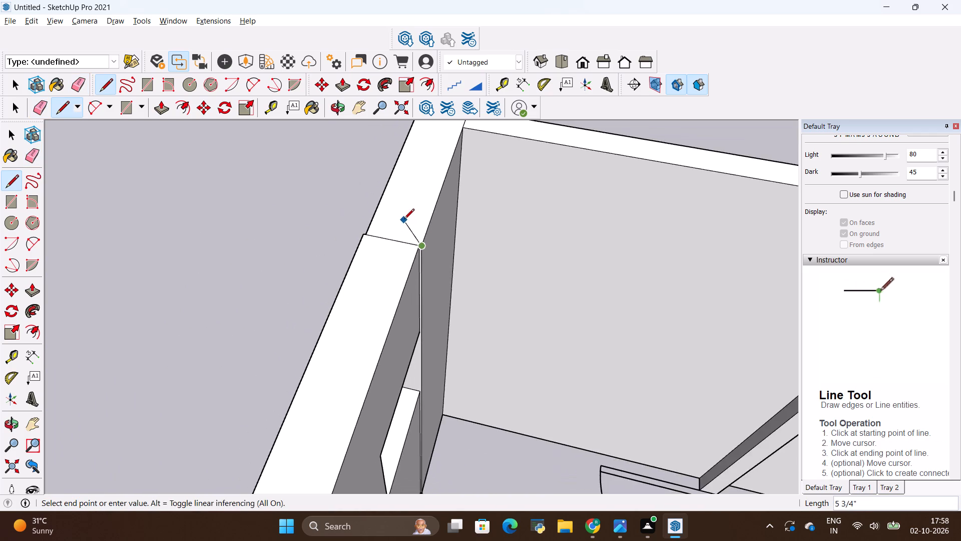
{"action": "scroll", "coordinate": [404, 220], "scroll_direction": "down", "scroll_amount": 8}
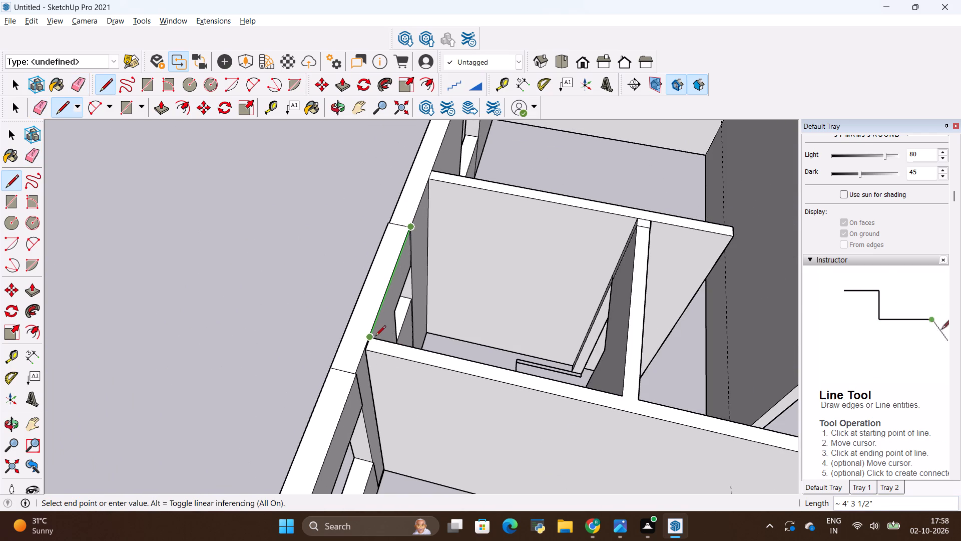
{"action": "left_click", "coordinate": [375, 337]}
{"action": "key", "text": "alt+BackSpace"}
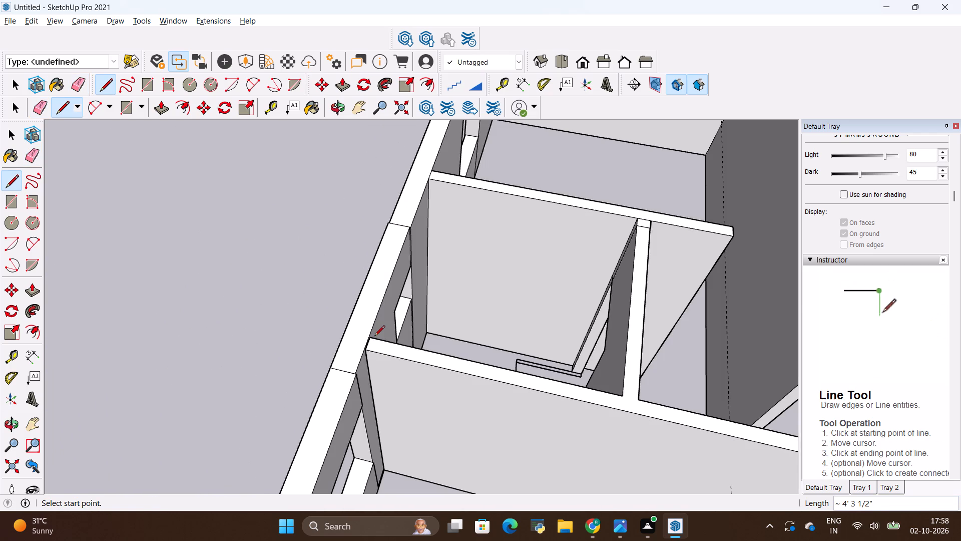
Examine the whole house from above and from all sides for remaining seams and doorways without lintels.
{"action": "scroll", "coordinate": [392, 229], "scroll_direction": "up", "scroll_amount": 6}
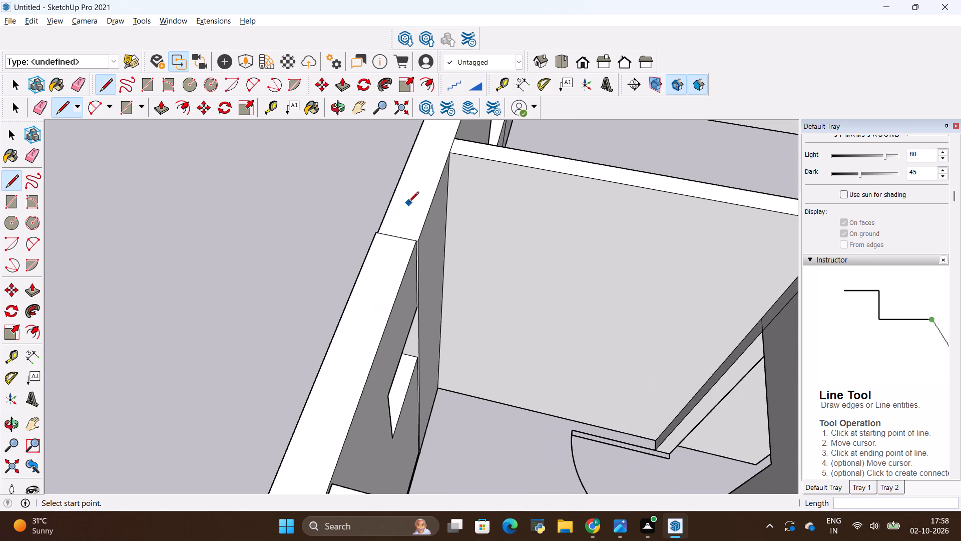
{"action": "scroll", "coordinate": [407, 268], "scroll_direction": "down", "scroll_amount": 11}
{"action": "scroll", "coordinate": [407, 267], "scroll_direction": "down", "scroll_amount": 15}
{"action": "scroll", "coordinate": [495, 280], "scroll_direction": "up", "scroll_amount": 4}
{"action": "middle_click_drag", "start_coordinate": [369, 296], "coordinate": [424, 425]}
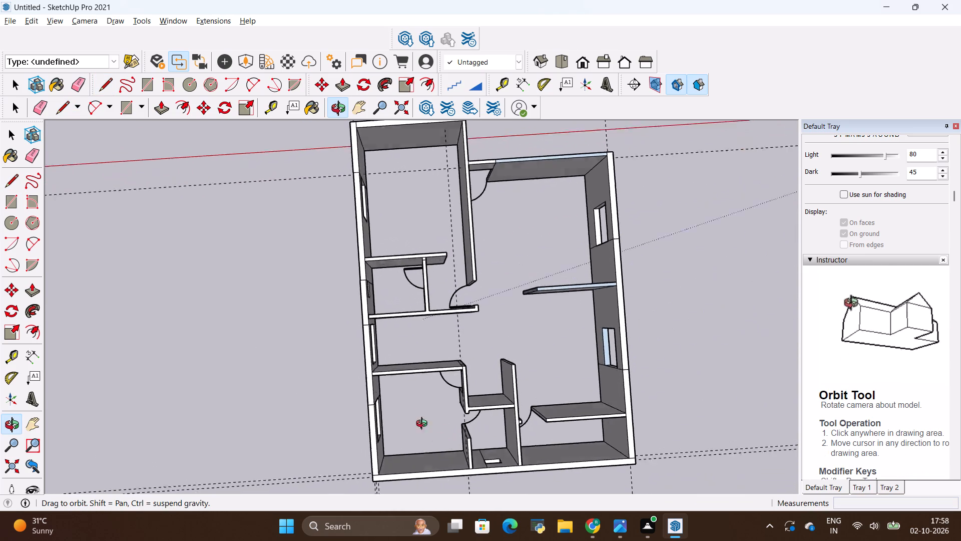
{"action": "middle_click_drag", "start_coordinate": [424, 425], "coordinate": [386, 452]}
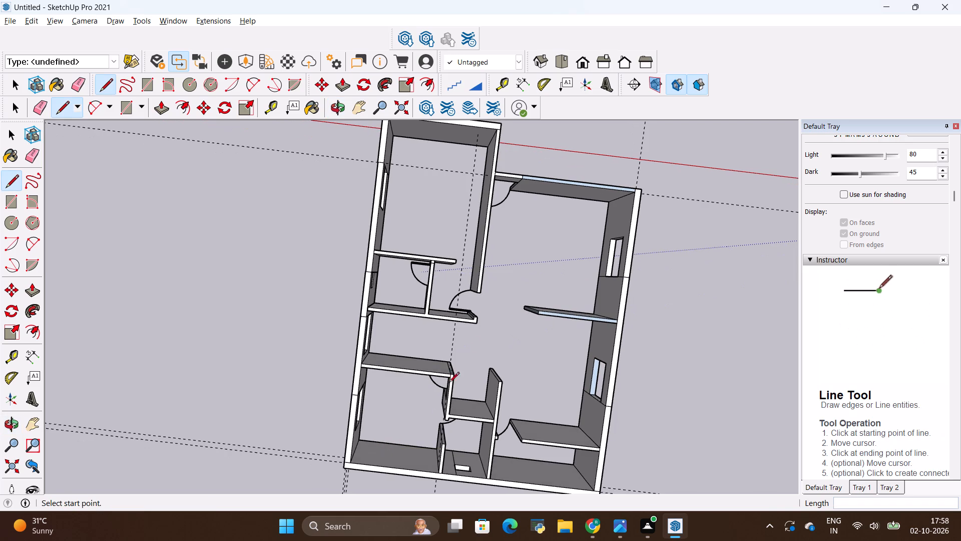
{"action": "scroll", "coordinate": [520, 170], "scroll_direction": "up", "scroll_amount": 2}
{"action": "scroll", "coordinate": [417, 360], "scroll_direction": "down", "scroll_amount": 5}
{"action": "middle_click_drag", "start_coordinate": [444, 420], "coordinate": [405, 289]}
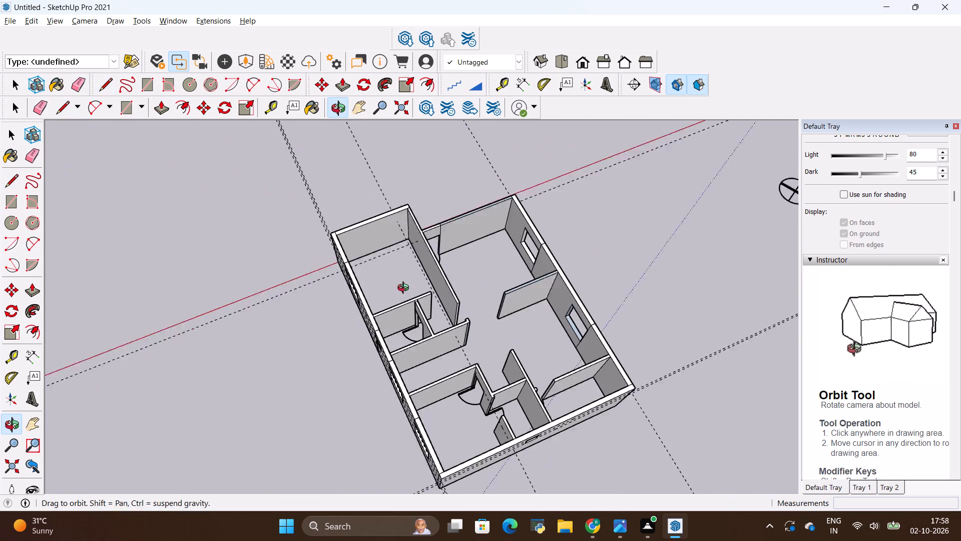
{"action": "middle_click_drag", "start_coordinate": [405, 289], "coordinate": [398, 269]}
{"action": "middle_click_drag", "start_coordinate": [490, 345], "coordinate": [257, 251]}
{"action": "middle_click_drag", "start_coordinate": [523, 396], "coordinate": [258, 337]}
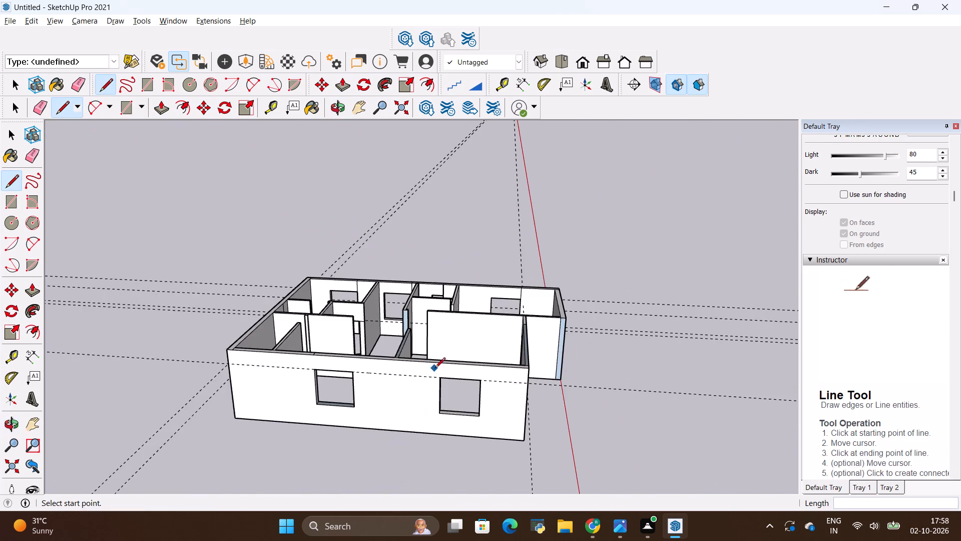
{"action": "middle_click_drag", "start_coordinate": [435, 369], "coordinate": [295, 372]}
{"action": "middle_click_drag", "start_coordinate": [533, 408], "coordinate": [366, 409]}
{"action": "scroll", "coordinate": [346, 409], "scroll_direction": "down", "scroll_amount": 1}
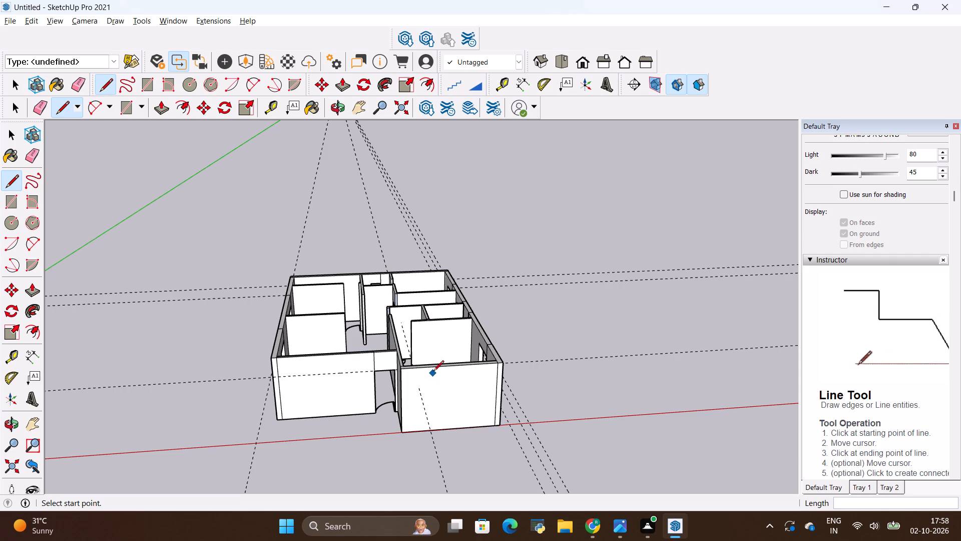
Erase the vertical seam in the front wall above the entrance door and the guide line running across that wall.
{"action": "scroll", "coordinate": [424, 363], "scroll_direction": "up", "scroll_amount": 3}
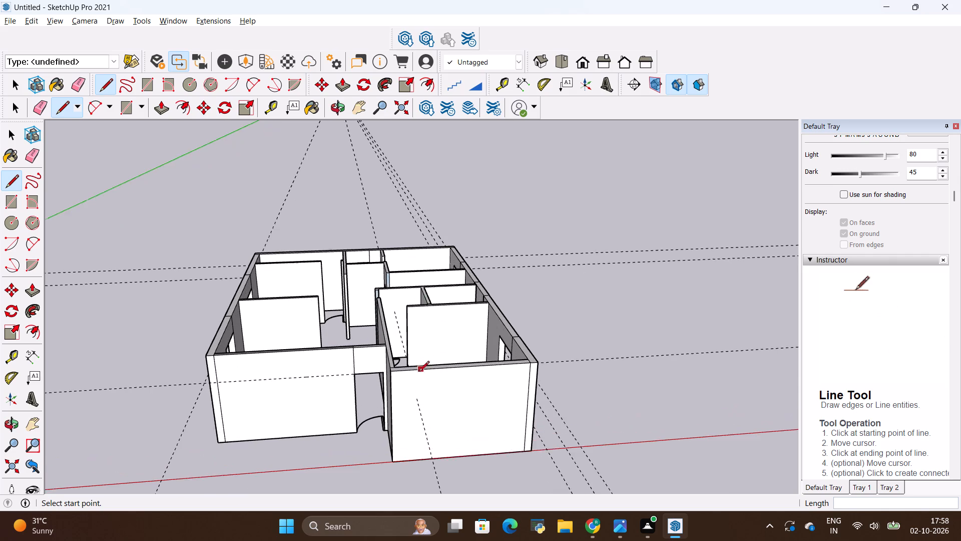
{"action": "scroll", "coordinate": [390, 450], "scroll_direction": "up", "scroll_amount": 1}
{"action": "scroll", "coordinate": [363, 380], "scroll_direction": "up", "scroll_amount": 3}
{"action": "scroll", "coordinate": [323, 356], "scroll_direction": "up", "scroll_amount": 8}
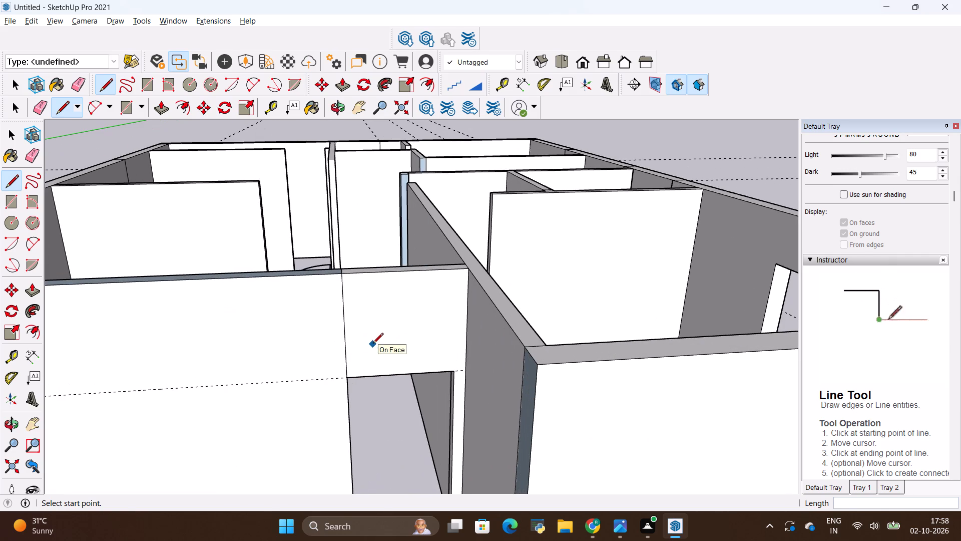
{"action": "key", "text": "e"}
{"action": "left_click_drag", "start_coordinate": [370, 325], "coordinate": [313, 342]}
{"action": "left_click_drag", "start_coordinate": [311, 349], "coordinate": [320, 391]}
Erase the seam across the wall top at the projecting room's corner beside the entrance.
{"action": "scroll", "coordinate": [327, 341], "scroll_direction": "down", "scroll_amount": 2}
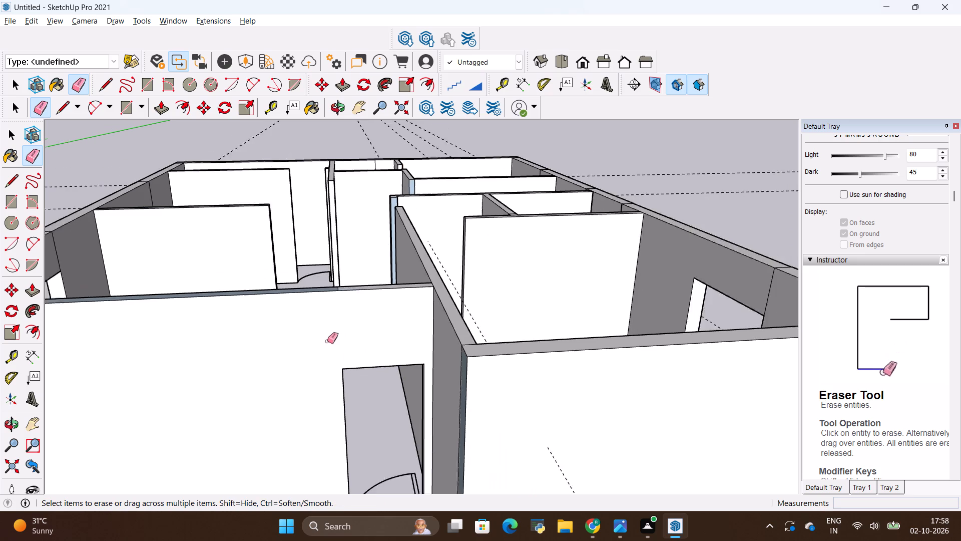
{"action": "scroll", "coordinate": [327, 341], "scroll_direction": "down", "scroll_amount": 3}
{"action": "scroll", "coordinate": [437, 371], "scroll_direction": "up", "scroll_amount": 14}
{"action": "left_click_drag", "start_coordinate": [443, 294], "coordinate": [444, 326]}
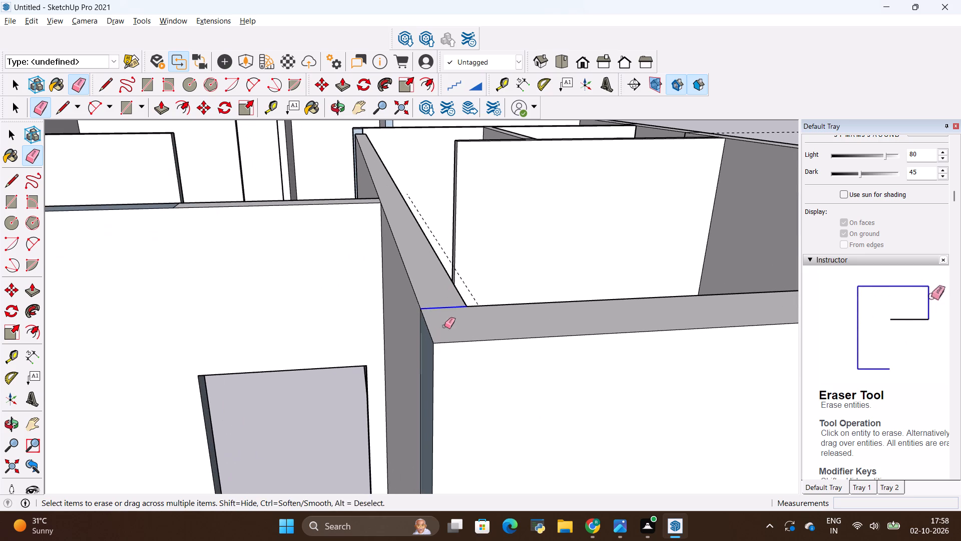
{"action": "left_click_drag", "start_coordinate": [444, 326], "coordinate": [447, 335]}
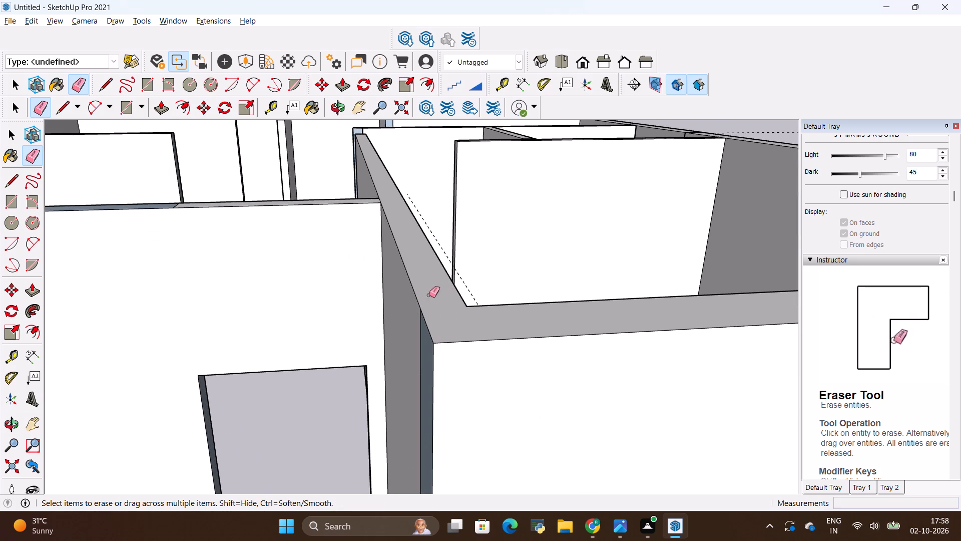
Copy the top edge of the projecting room's rear partition end face 3' down to mark the lintel depth.
{"action": "scroll", "coordinate": [420, 282], "scroll_direction": "down", "scroll_amount": 4}
{"action": "middle_click_drag", "start_coordinate": [416, 253], "coordinate": [416, 446]}
{"action": "scroll", "coordinate": [419, 368], "scroll_direction": "down", "scroll_amount": 12}
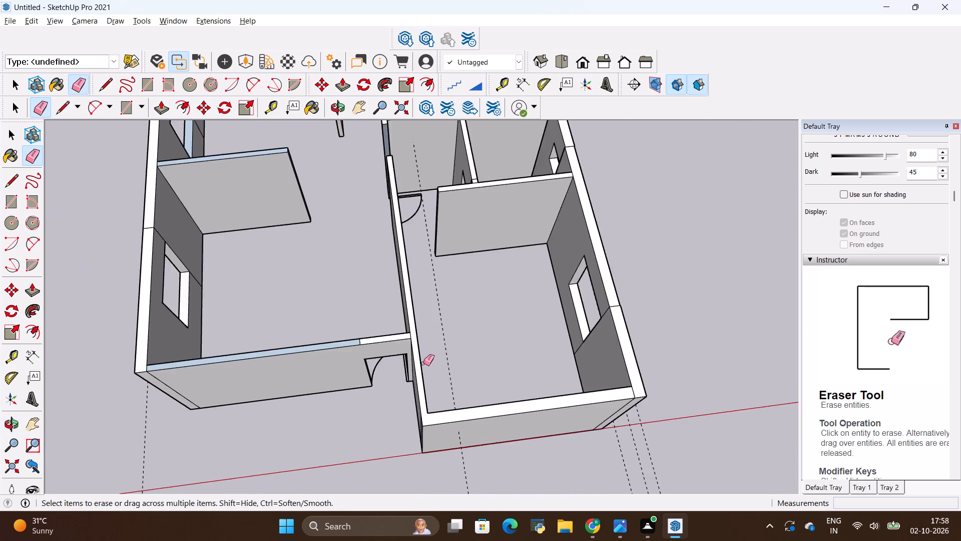
{"action": "scroll", "coordinate": [423, 363], "scroll_direction": "down", "scroll_amount": 5}
{"action": "middle_click_drag", "start_coordinate": [417, 316], "coordinate": [579, 300]}
{"action": "scroll", "coordinate": [411, 251], "scroll_direction": "up", "scroll_amount": 9}
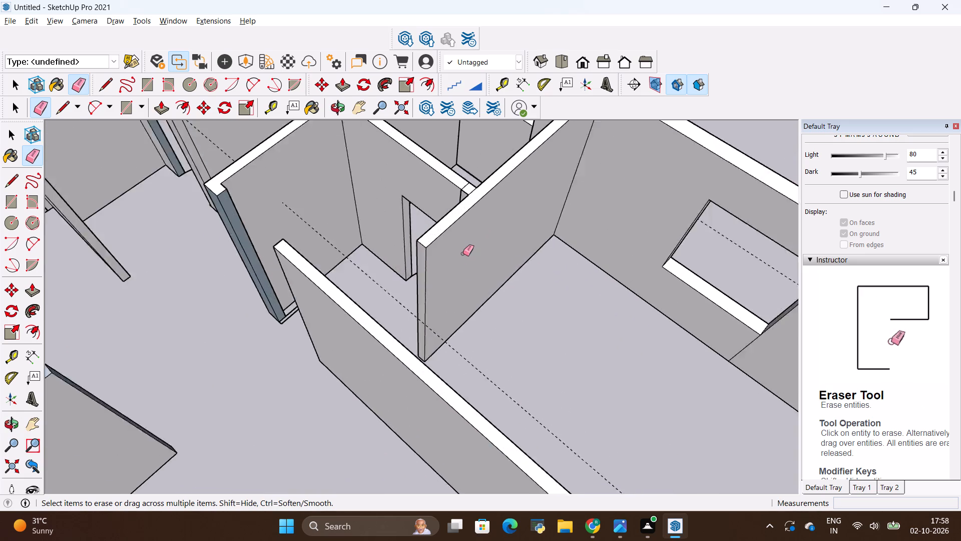
{"action": "scroll", "coordinate": [463, 253], "scroll_direction": "up", "scroll_amount": 5}
{"action": "middle_click_drag", "start_coordinate": [426, 333], "coordinate": [440, 312]}
{"action": "scroll", "coordinate": [402, 194], "scroll_direction": "up", "scroll_amount": 1}
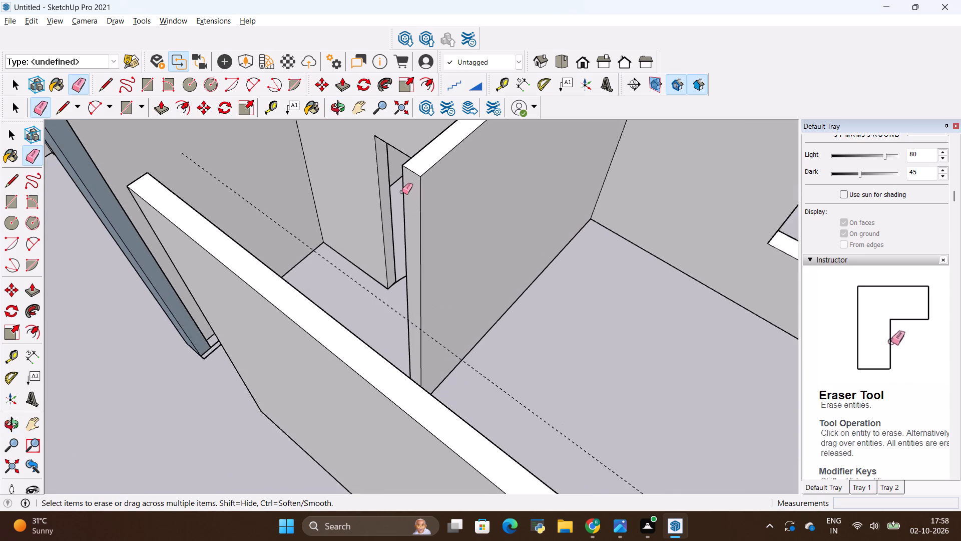
{"action": "scroll", "coordinate": [402, 192], "scroll_direction": "up", "scroll_amount": 1}
{"action": "key", "text": "space"}
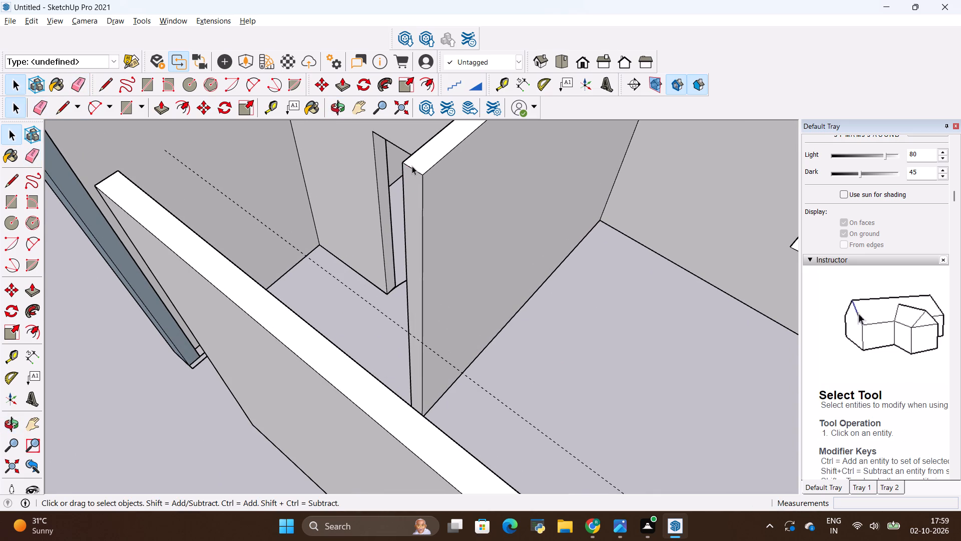
{"action": "left_click", "coordinate": [412, 165]}
{"action": "left_click", "coordinate": [412, 169]}
{"action": "key", "text": "m"}
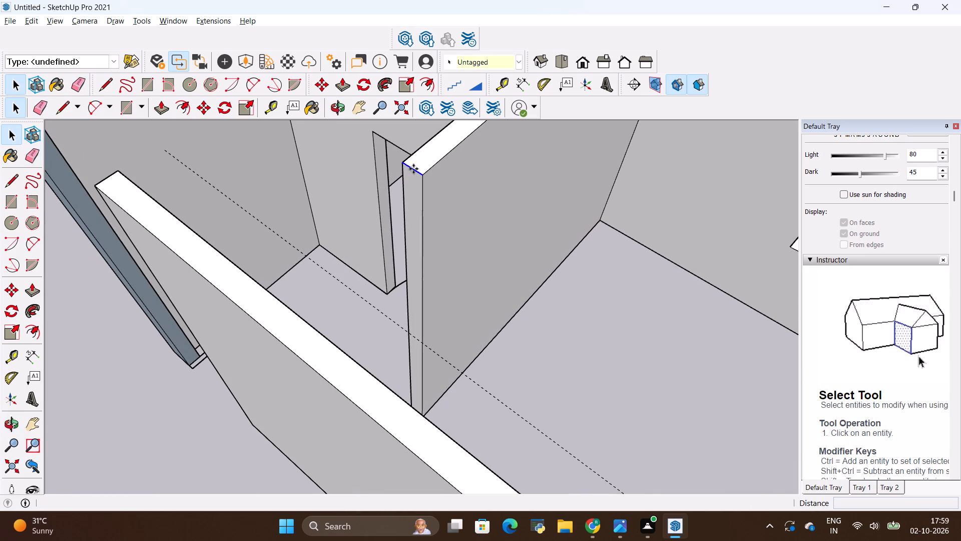
{"action": "left_click", "coordinate": [412, 171]}
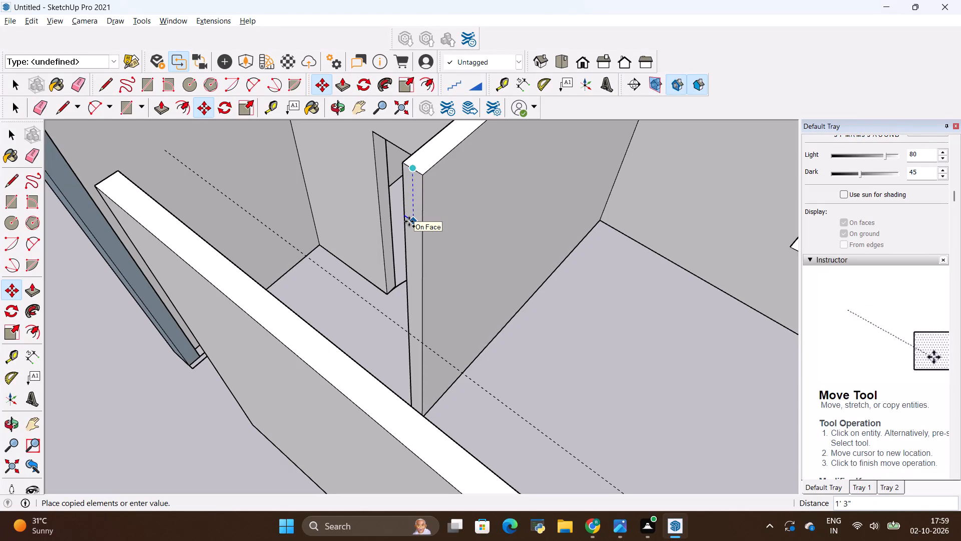
{"action": "key", "text": "BackSpace"}
{"action": "type", "text": "3'"}
{"action": "key", "text": "Return"}
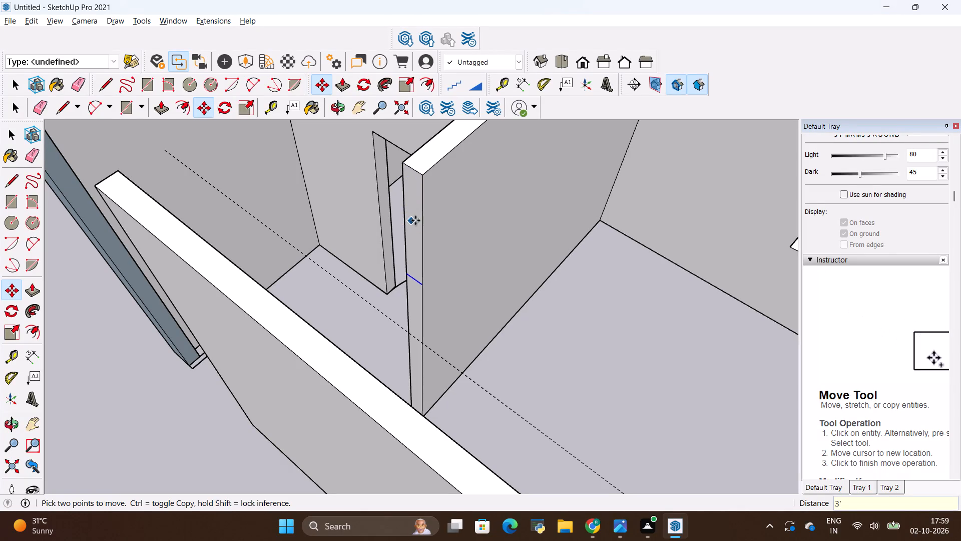
Push/pull the upper part of that partition end 3' across the doorway to the long wall, forming the lintel.
{"action": "key", "text": "p"}
{"action": "left_click", "coordinate": [418, 231]}
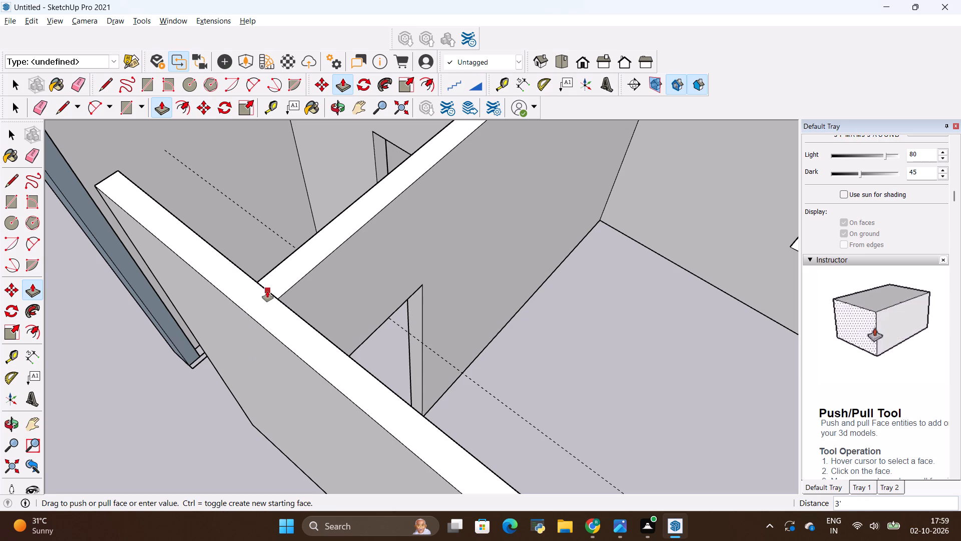
{"action": "left_click", "coordinate": [267, 291]}
Copy the top edge of the short return's end face at the adjacent room's corner 3' down.
{"action": "scroll", "coordinate": [277, 365], "scroll_direction": "down", "scroll_amount": 9}
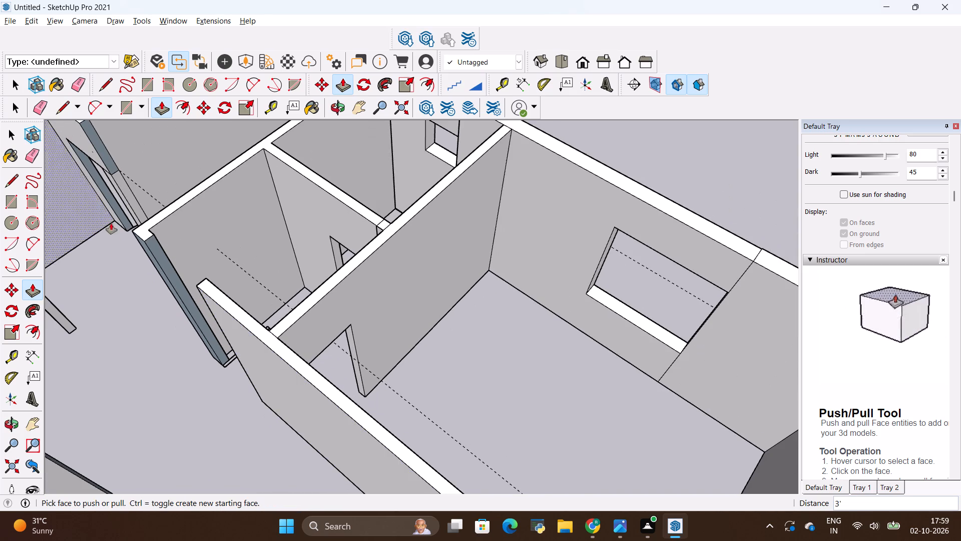
{"action": "scroll", "coordinate": [111, 222], "scroll_direction": "up", "scroll_amount": 11}
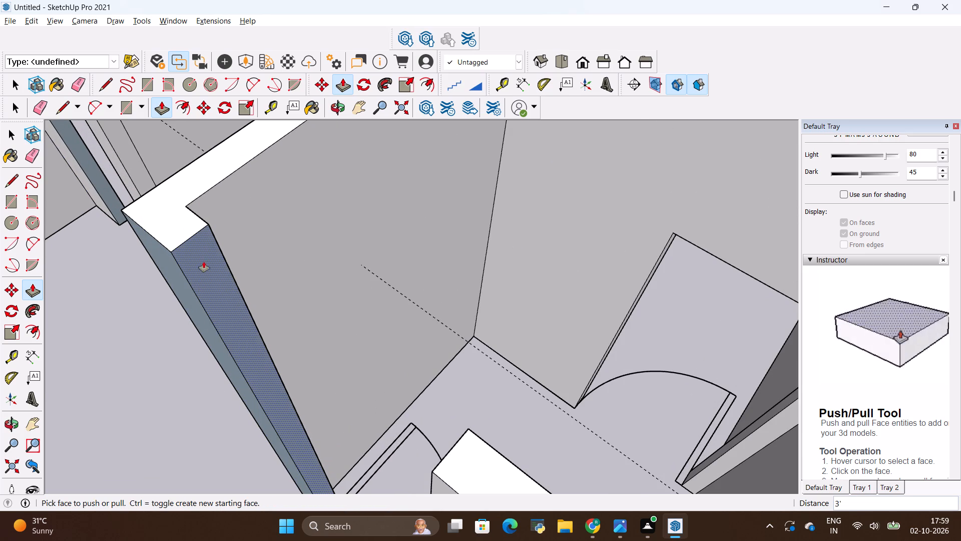
{"action": "key", "text": "space"}
{"action": "left_click", "coordinate": [183, 238]}
{"action": "left_click", "coordinate": [187, 241]}
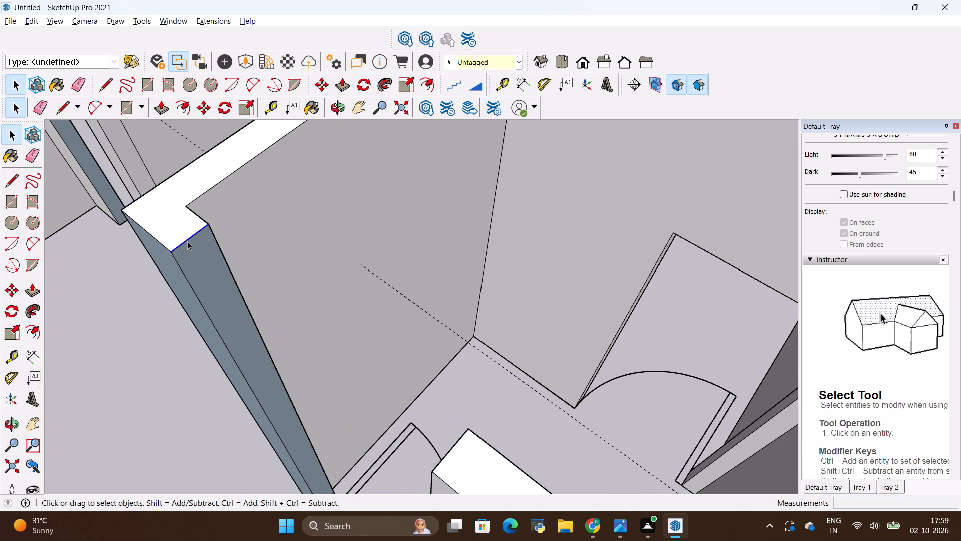
{"action": "key", "text": "m"}
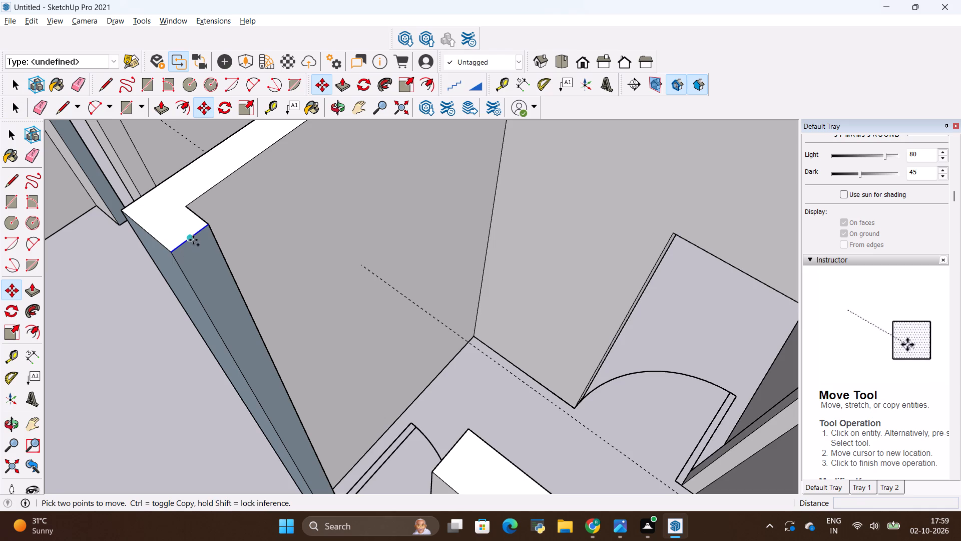
{"action": "left_click", "coordinate": [193, 239]}
{"action": "key", "text": "BackSpace"}
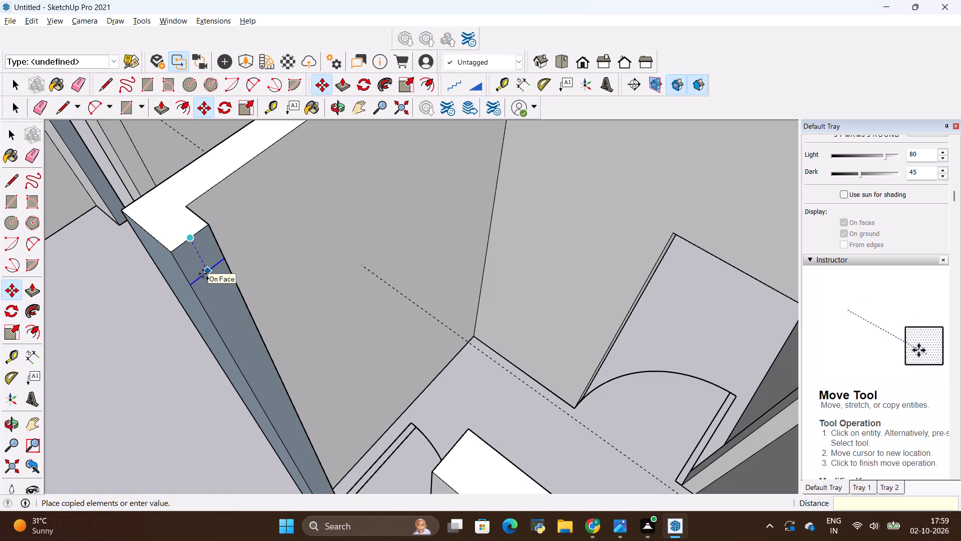
{"action": "type", "text": "3'"}
{"action": "key", "text": "Return"}
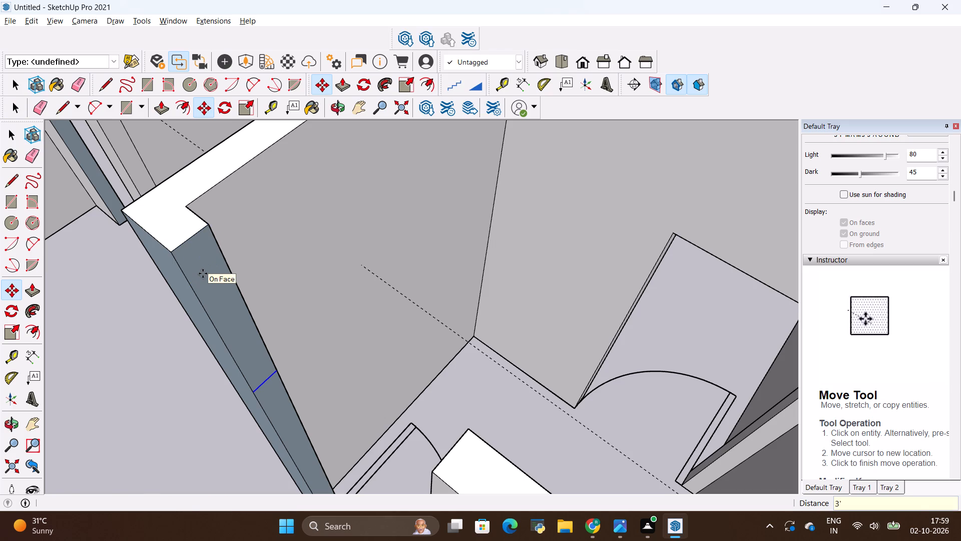
Push/pull the upper part of the short return 3' across the doorway to the end of the long wall.
{"action": "key", "text": "p"}
{"action": "left_click", "coordinate": [201, 287]}
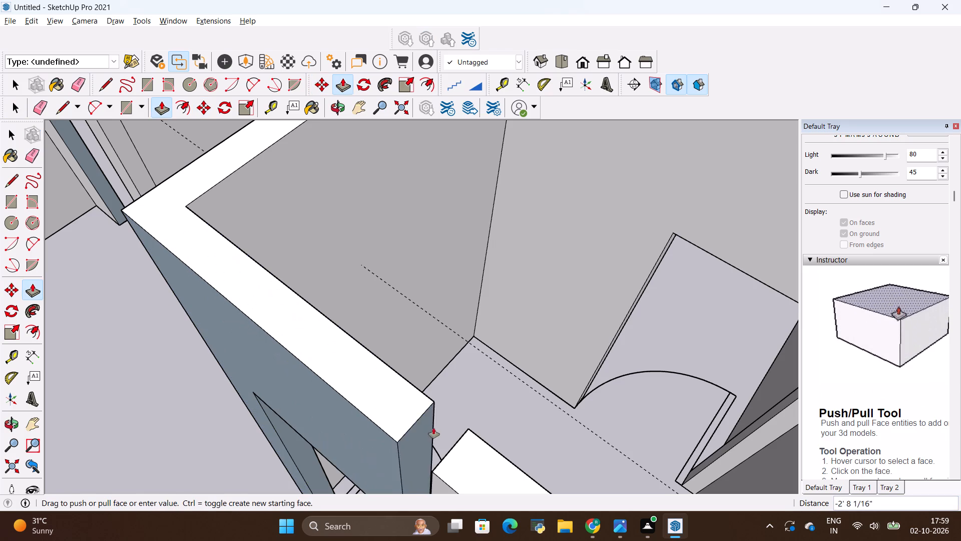
{"action": "left_click", "coordinate": [469, 429]}
Erase the seams on the top and outer face where the new lintel meets the long wall.
{"action": "scroll", "coordinate": [443, 400], "scroll_direction": "down", "scroll_amount": 4}
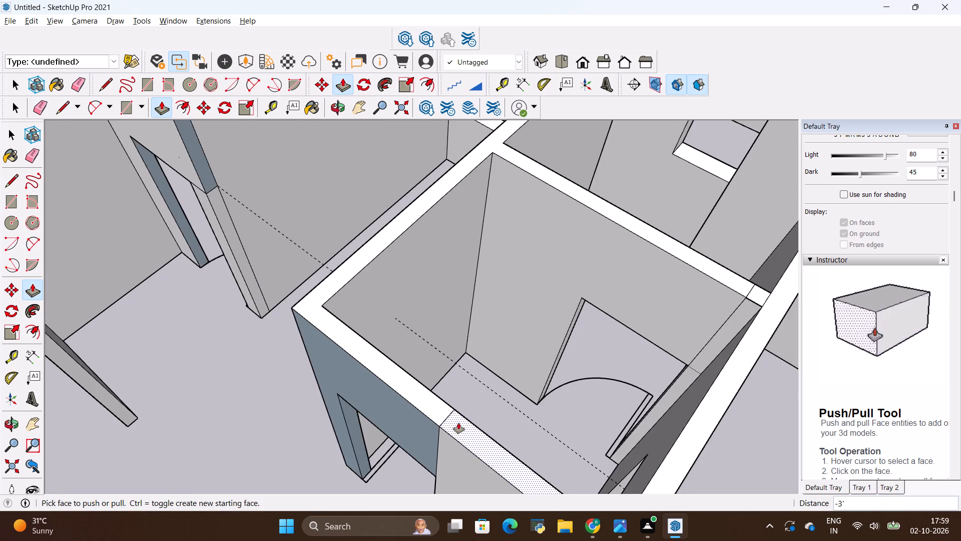
{"action": "scroll", "coordinate": [459, 431], "scroll_direction": "up", "scroll_amount": 10}
{"action": "key", "text": "e"}
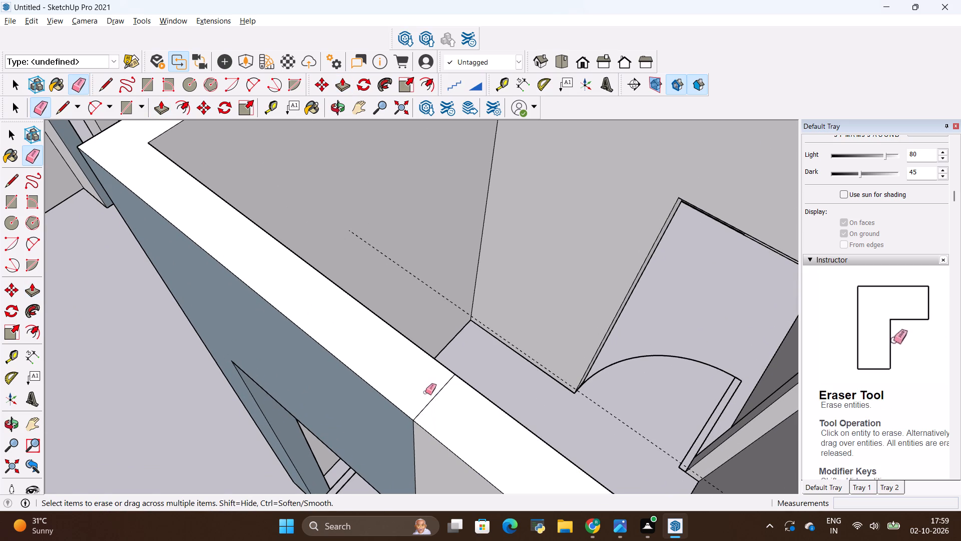
{"action": "left_click_drag", "start_coordinate": [425, 392], "coordinate": [434, 398]}
{"action": "left_click_drag", "start_coordinate": [422, 452], "coordinate": [402, 423]}
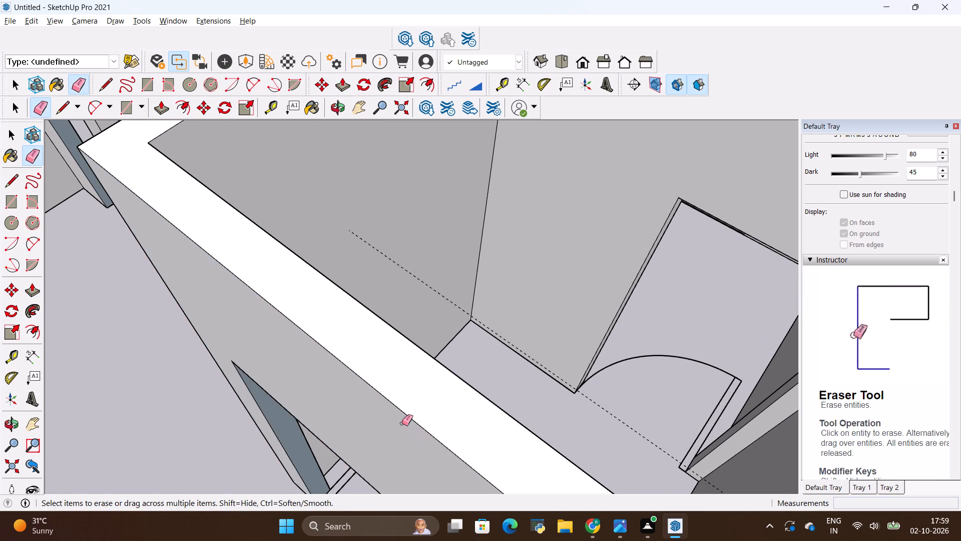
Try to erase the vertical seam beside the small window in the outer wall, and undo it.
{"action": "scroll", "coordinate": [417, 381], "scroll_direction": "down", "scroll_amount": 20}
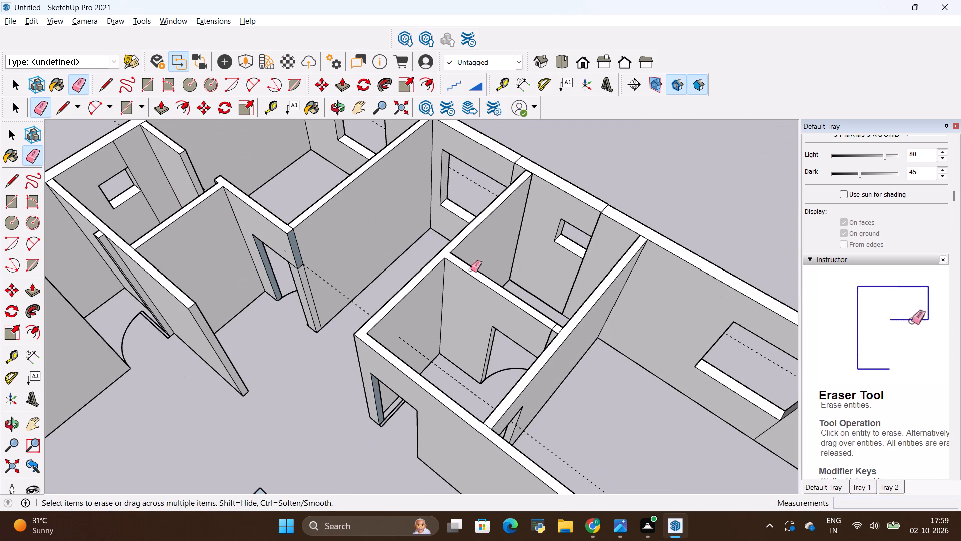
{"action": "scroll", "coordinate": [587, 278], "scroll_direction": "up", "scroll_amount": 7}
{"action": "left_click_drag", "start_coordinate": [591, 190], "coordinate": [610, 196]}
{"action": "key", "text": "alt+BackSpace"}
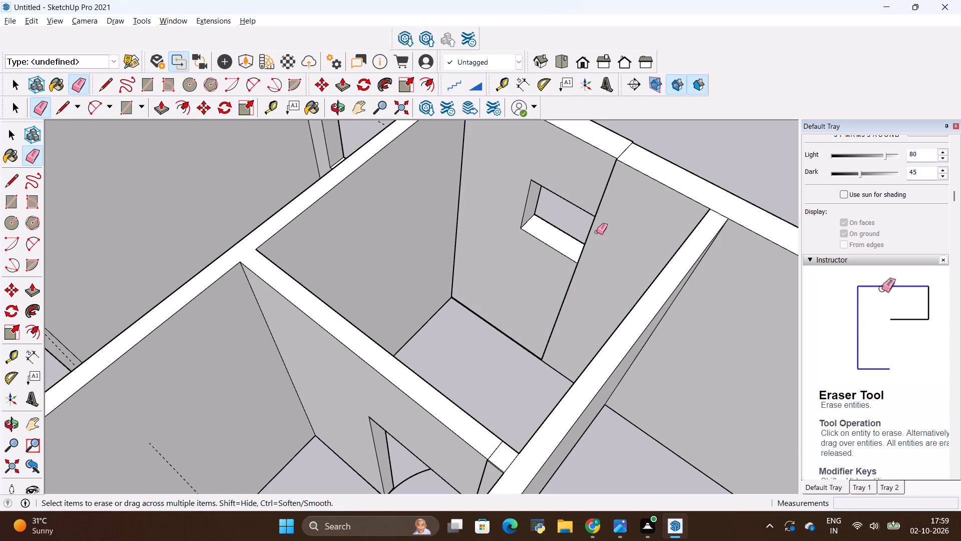
Examine the seam below the small window's sill corner up close for an offset between the wall faces.
{"action": "scroll", "coordinate": [461, 402], "scroll_direction": "down", "scroll_amount": 8}
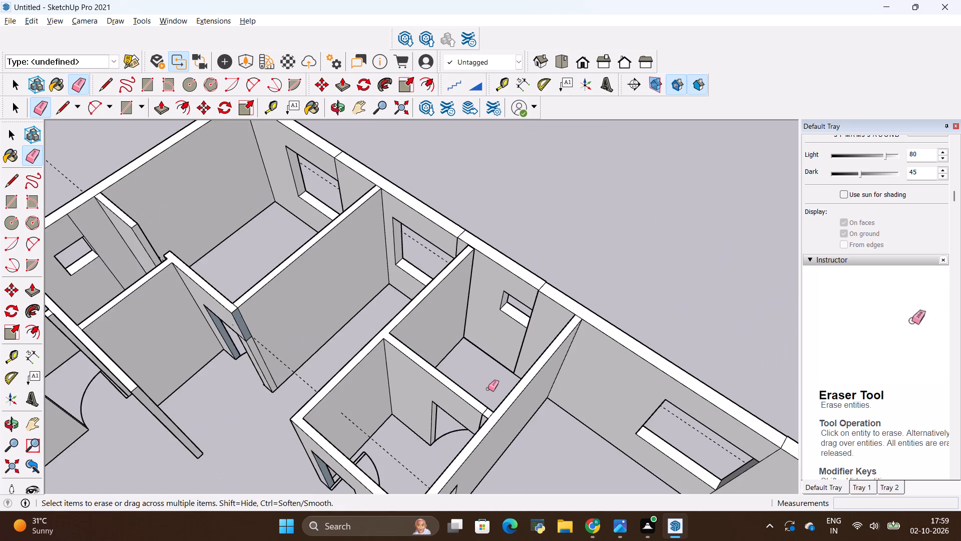
{"action": "scroll", "coordinate": [488, 389], "scroll_direction": "down", "scroll_amount": 4}
{"action": "middle_click_drag", "start_coordinate": [412, 385], "coordinate": [598, 336]}
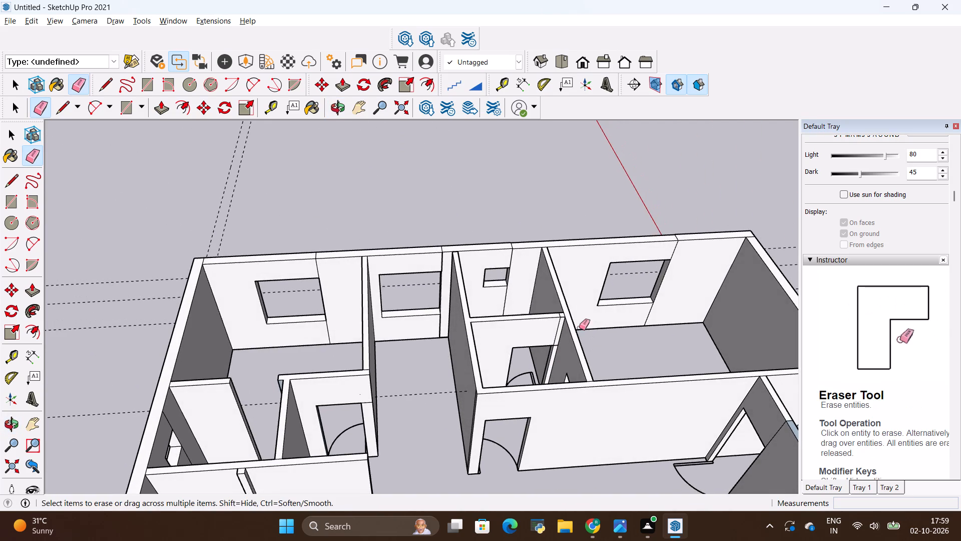
{"action": "scroll", "coordinate": [551, 303], "scroll_direction": "up", "scroll_amount": 12}
{"action": "scroll", "coordinate": [461, 198], "scroll_direction": "up", "scroll_amount": 8}
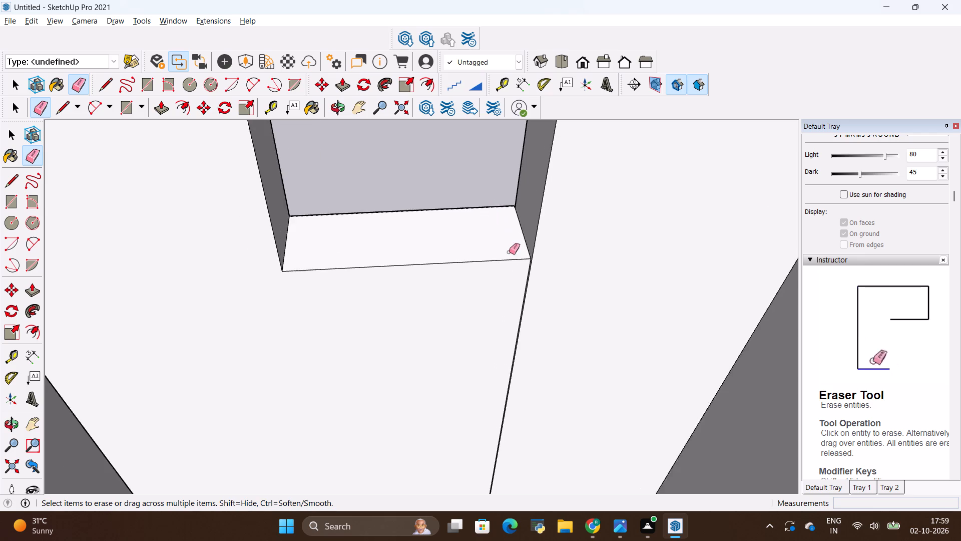
{"action": "scroll", "coordinate": [509, 252], "scroll_direction": "up", "scroll_amount": 9}
{"action": "middle_click_drag", "start_coordinate": [510, 330], "coordinate": [710, 302]}
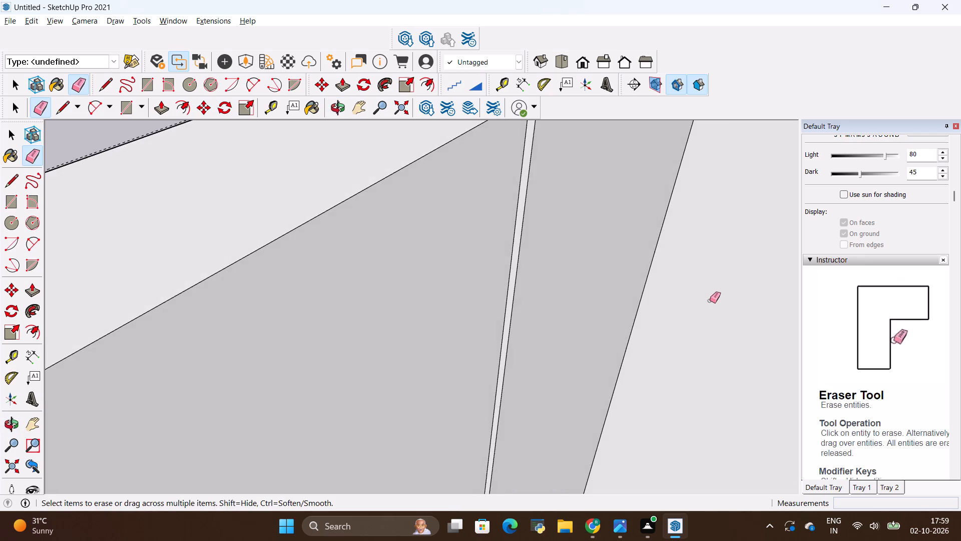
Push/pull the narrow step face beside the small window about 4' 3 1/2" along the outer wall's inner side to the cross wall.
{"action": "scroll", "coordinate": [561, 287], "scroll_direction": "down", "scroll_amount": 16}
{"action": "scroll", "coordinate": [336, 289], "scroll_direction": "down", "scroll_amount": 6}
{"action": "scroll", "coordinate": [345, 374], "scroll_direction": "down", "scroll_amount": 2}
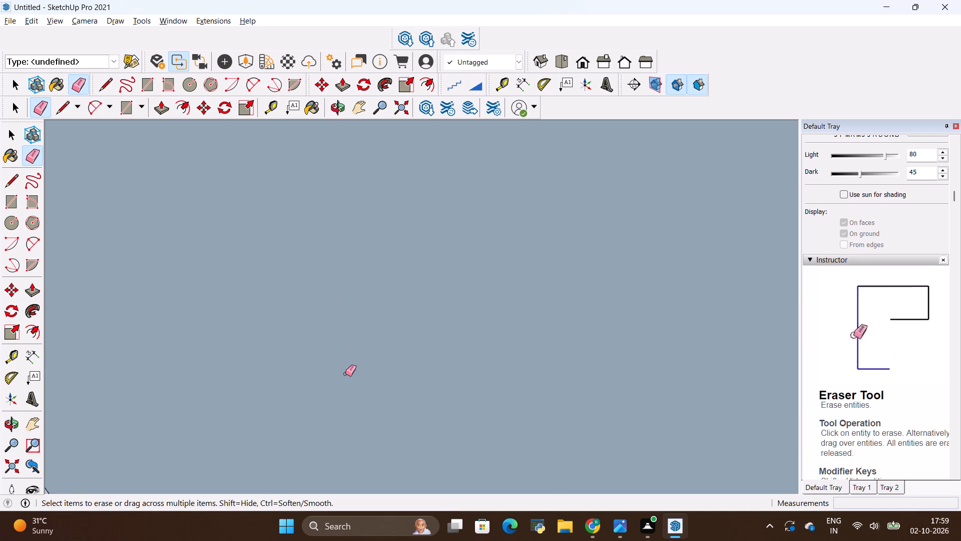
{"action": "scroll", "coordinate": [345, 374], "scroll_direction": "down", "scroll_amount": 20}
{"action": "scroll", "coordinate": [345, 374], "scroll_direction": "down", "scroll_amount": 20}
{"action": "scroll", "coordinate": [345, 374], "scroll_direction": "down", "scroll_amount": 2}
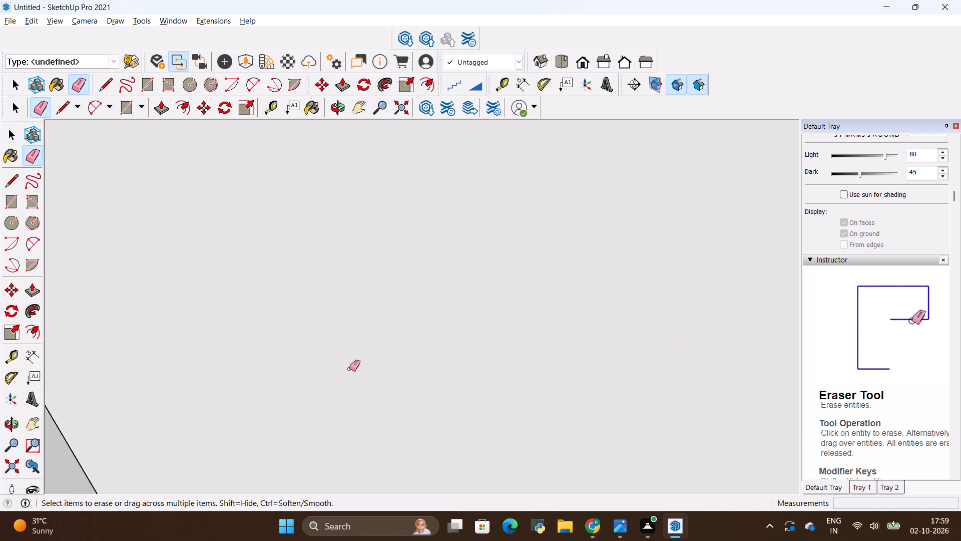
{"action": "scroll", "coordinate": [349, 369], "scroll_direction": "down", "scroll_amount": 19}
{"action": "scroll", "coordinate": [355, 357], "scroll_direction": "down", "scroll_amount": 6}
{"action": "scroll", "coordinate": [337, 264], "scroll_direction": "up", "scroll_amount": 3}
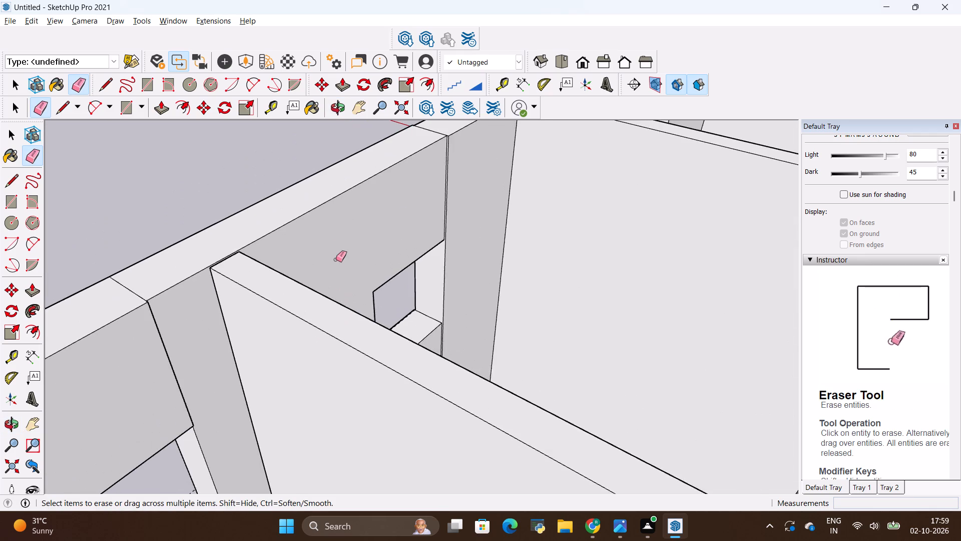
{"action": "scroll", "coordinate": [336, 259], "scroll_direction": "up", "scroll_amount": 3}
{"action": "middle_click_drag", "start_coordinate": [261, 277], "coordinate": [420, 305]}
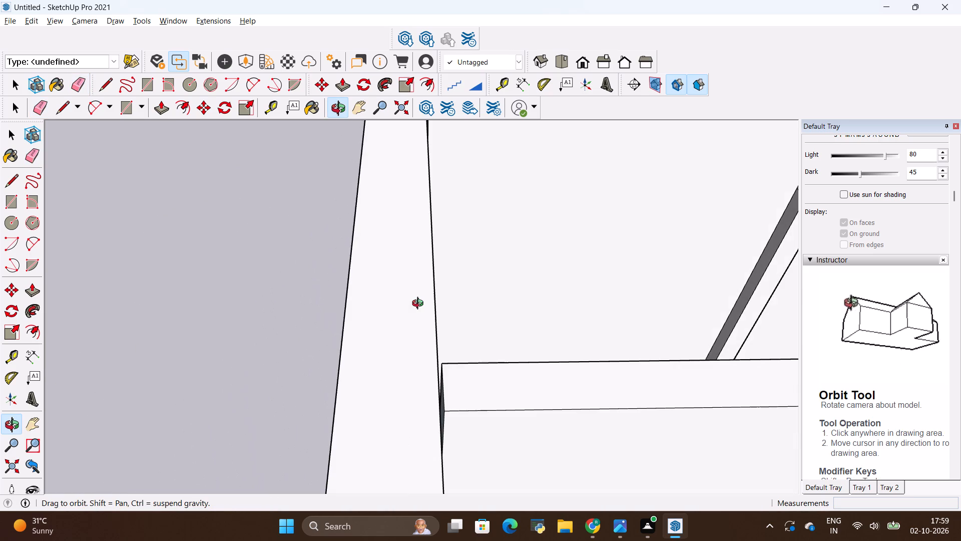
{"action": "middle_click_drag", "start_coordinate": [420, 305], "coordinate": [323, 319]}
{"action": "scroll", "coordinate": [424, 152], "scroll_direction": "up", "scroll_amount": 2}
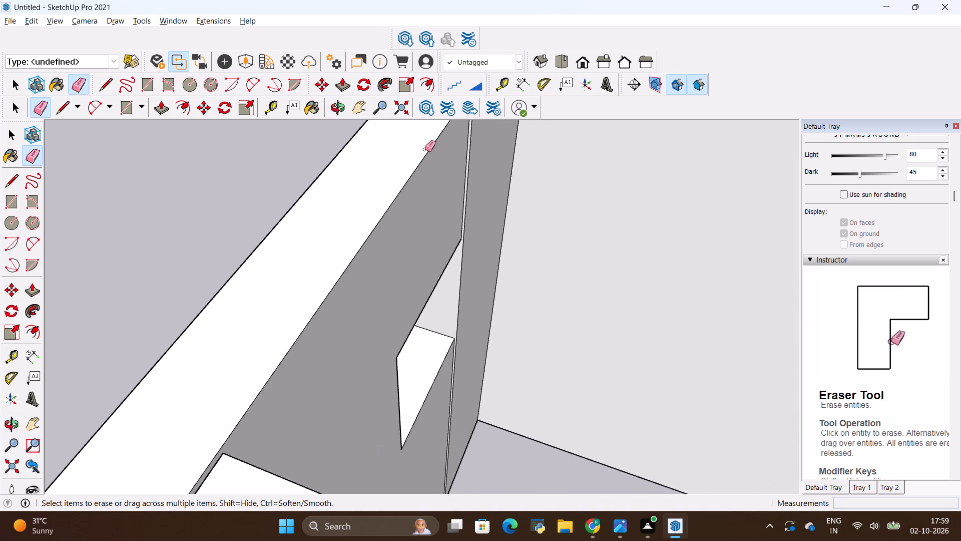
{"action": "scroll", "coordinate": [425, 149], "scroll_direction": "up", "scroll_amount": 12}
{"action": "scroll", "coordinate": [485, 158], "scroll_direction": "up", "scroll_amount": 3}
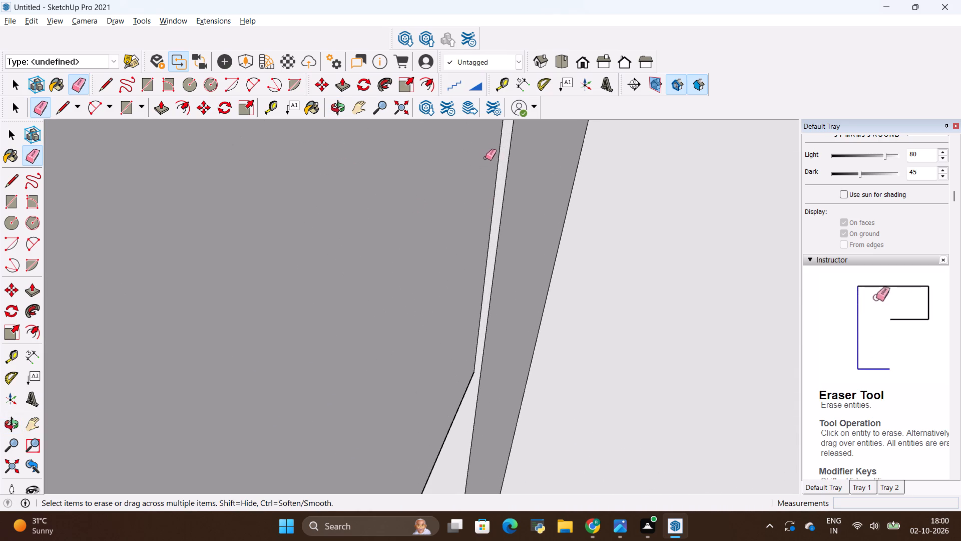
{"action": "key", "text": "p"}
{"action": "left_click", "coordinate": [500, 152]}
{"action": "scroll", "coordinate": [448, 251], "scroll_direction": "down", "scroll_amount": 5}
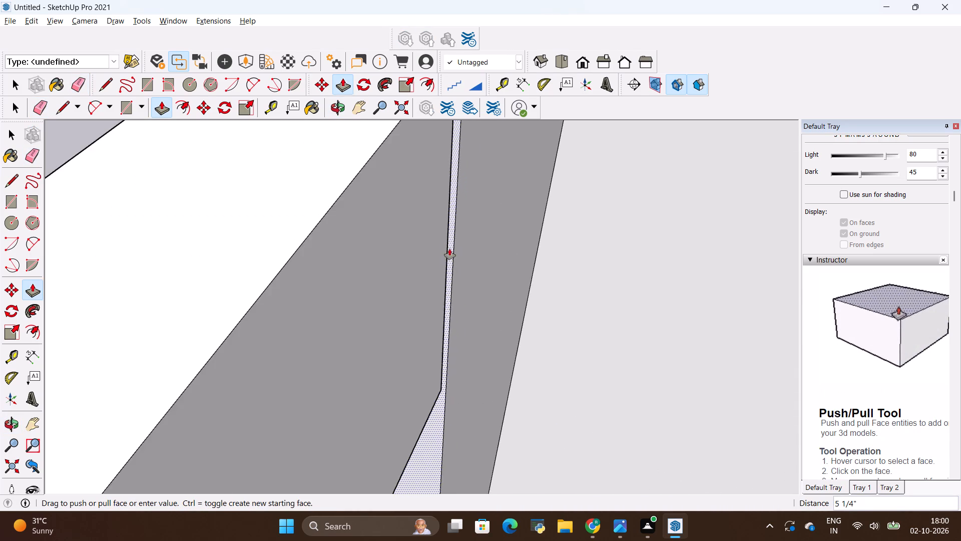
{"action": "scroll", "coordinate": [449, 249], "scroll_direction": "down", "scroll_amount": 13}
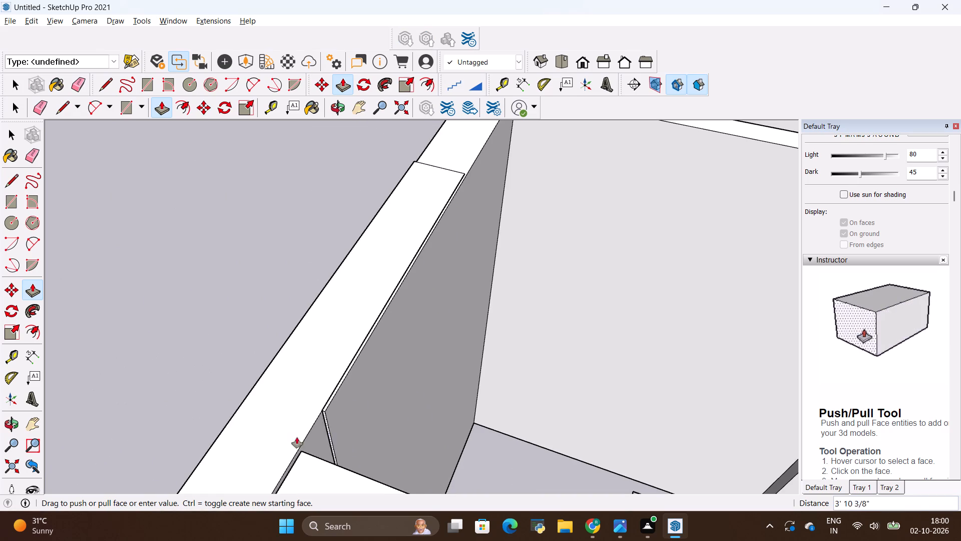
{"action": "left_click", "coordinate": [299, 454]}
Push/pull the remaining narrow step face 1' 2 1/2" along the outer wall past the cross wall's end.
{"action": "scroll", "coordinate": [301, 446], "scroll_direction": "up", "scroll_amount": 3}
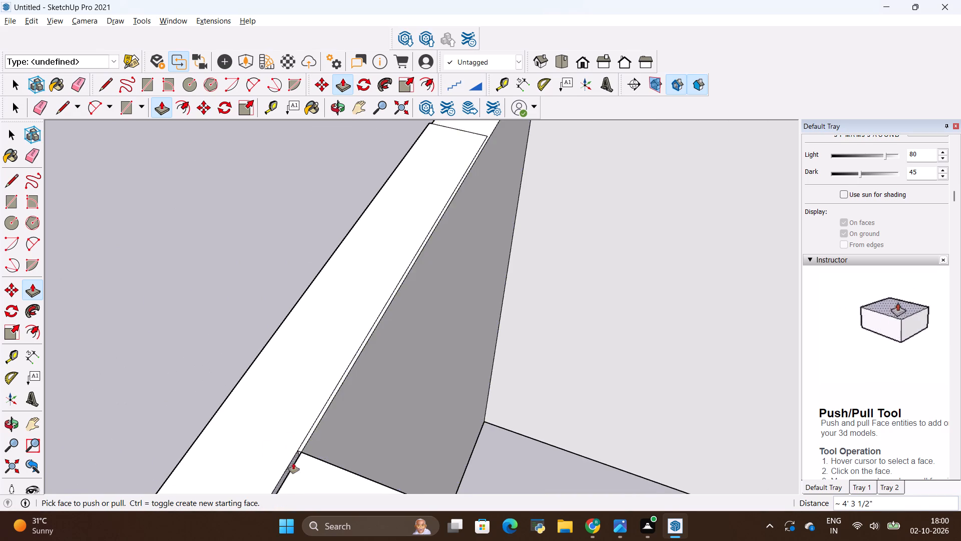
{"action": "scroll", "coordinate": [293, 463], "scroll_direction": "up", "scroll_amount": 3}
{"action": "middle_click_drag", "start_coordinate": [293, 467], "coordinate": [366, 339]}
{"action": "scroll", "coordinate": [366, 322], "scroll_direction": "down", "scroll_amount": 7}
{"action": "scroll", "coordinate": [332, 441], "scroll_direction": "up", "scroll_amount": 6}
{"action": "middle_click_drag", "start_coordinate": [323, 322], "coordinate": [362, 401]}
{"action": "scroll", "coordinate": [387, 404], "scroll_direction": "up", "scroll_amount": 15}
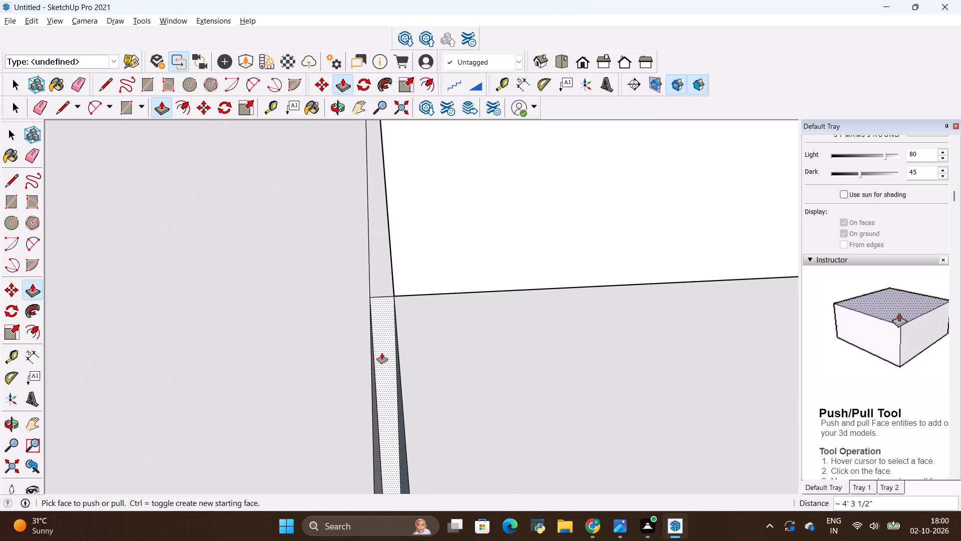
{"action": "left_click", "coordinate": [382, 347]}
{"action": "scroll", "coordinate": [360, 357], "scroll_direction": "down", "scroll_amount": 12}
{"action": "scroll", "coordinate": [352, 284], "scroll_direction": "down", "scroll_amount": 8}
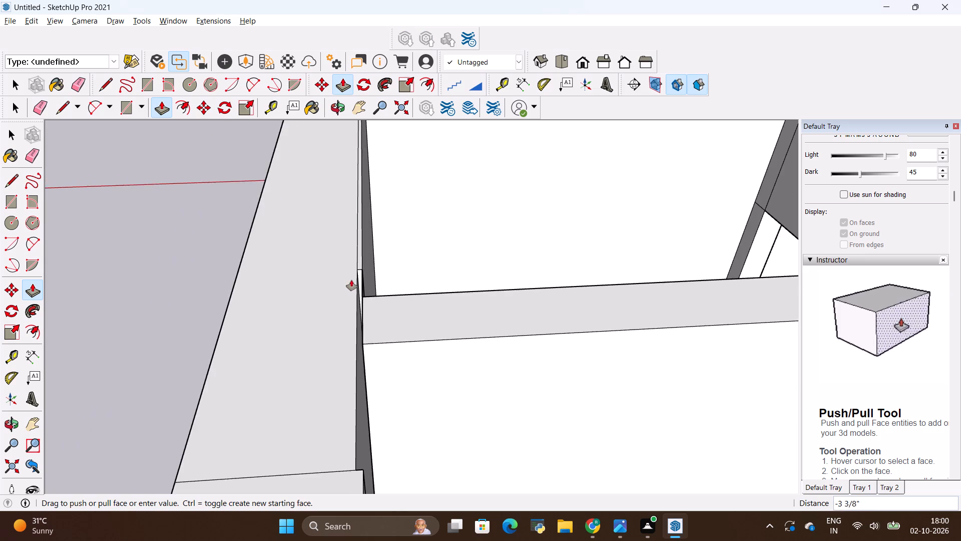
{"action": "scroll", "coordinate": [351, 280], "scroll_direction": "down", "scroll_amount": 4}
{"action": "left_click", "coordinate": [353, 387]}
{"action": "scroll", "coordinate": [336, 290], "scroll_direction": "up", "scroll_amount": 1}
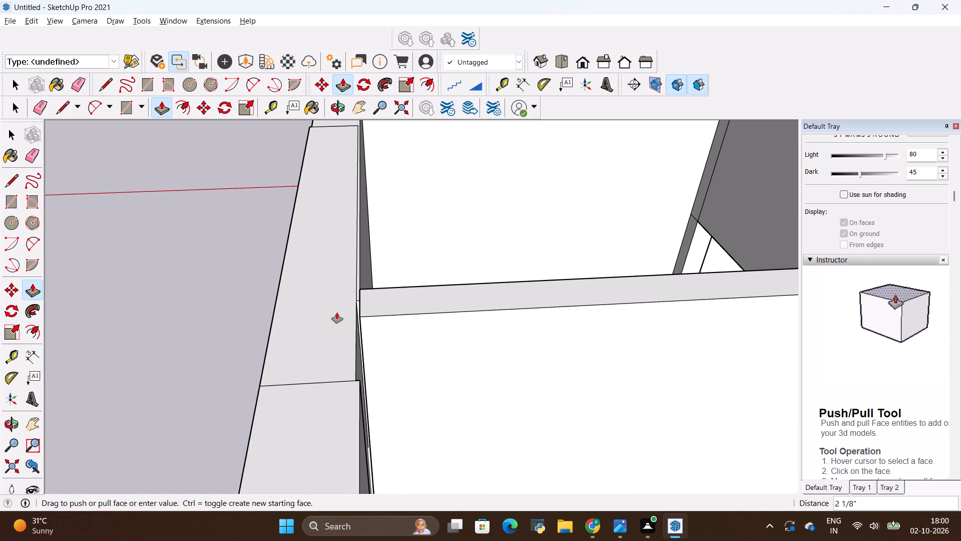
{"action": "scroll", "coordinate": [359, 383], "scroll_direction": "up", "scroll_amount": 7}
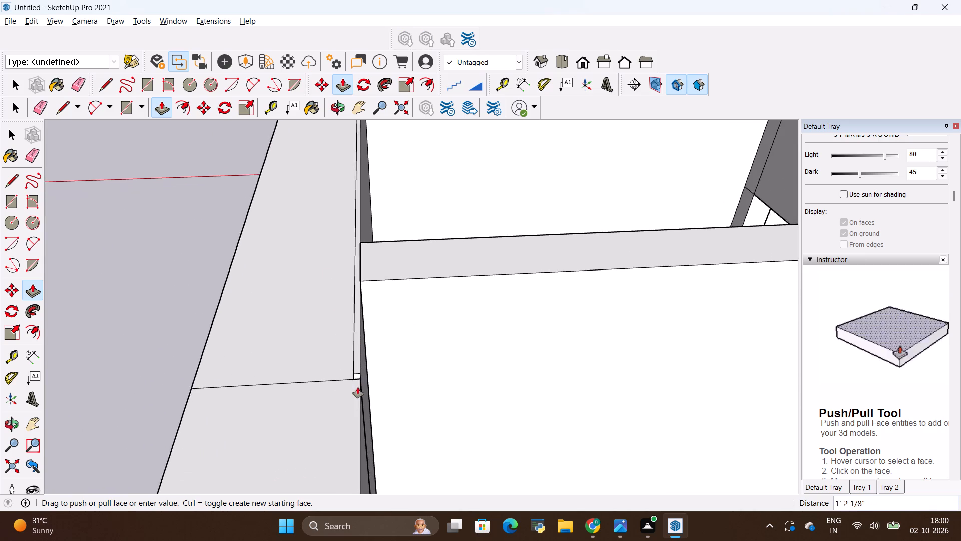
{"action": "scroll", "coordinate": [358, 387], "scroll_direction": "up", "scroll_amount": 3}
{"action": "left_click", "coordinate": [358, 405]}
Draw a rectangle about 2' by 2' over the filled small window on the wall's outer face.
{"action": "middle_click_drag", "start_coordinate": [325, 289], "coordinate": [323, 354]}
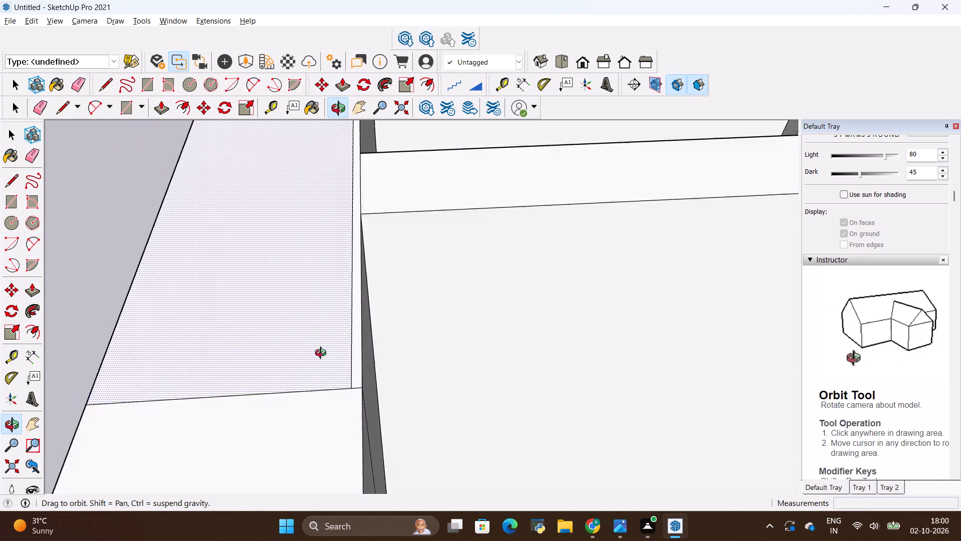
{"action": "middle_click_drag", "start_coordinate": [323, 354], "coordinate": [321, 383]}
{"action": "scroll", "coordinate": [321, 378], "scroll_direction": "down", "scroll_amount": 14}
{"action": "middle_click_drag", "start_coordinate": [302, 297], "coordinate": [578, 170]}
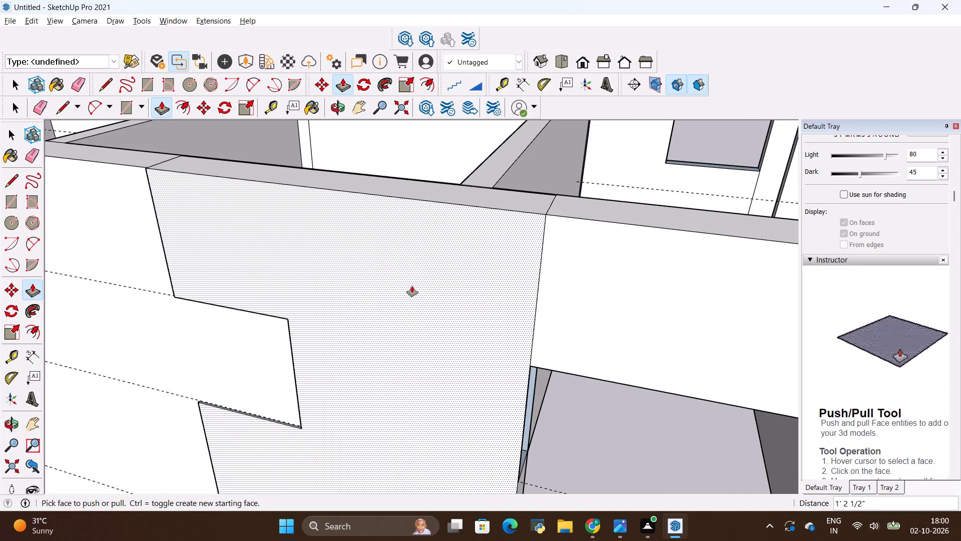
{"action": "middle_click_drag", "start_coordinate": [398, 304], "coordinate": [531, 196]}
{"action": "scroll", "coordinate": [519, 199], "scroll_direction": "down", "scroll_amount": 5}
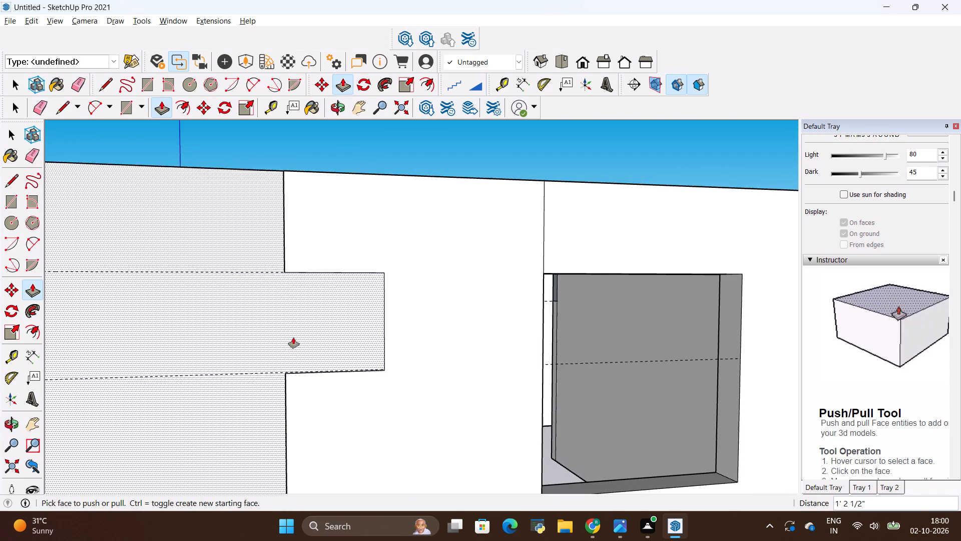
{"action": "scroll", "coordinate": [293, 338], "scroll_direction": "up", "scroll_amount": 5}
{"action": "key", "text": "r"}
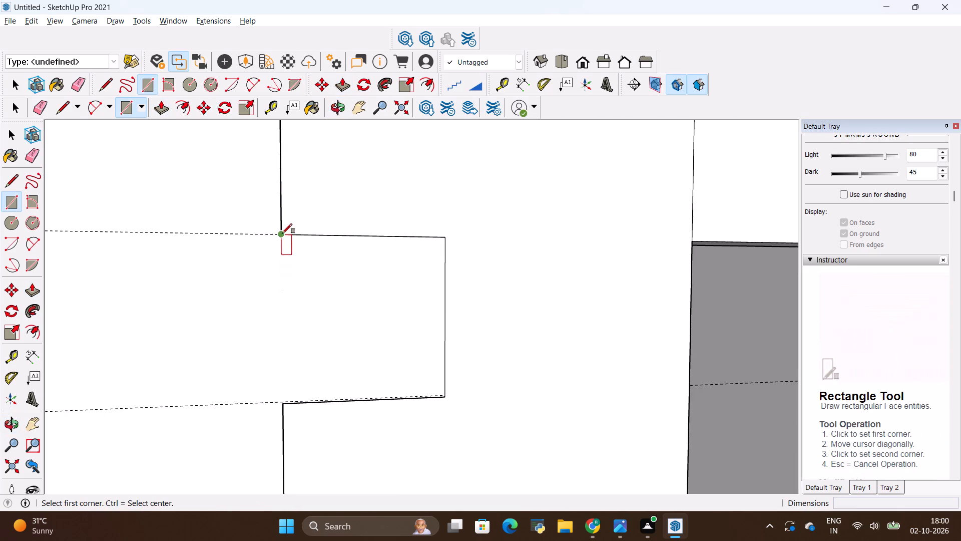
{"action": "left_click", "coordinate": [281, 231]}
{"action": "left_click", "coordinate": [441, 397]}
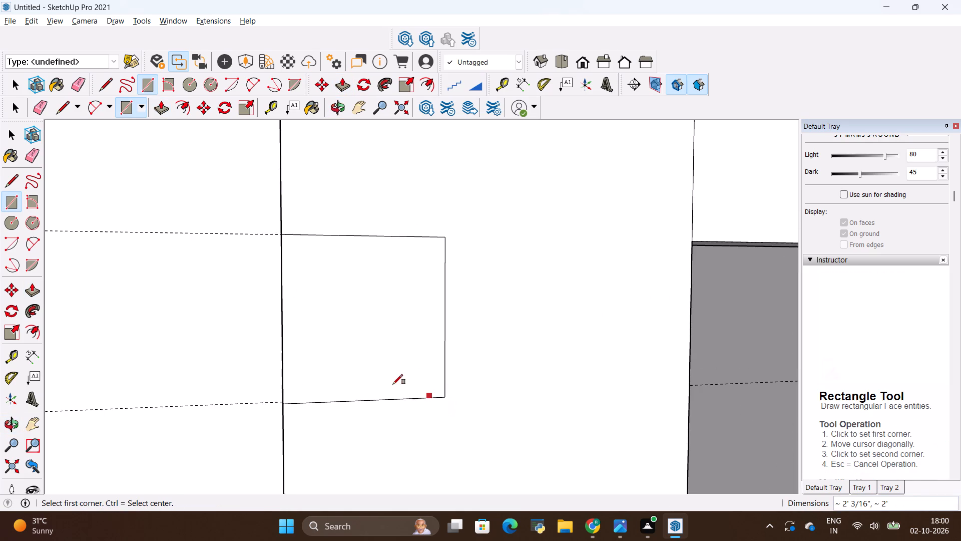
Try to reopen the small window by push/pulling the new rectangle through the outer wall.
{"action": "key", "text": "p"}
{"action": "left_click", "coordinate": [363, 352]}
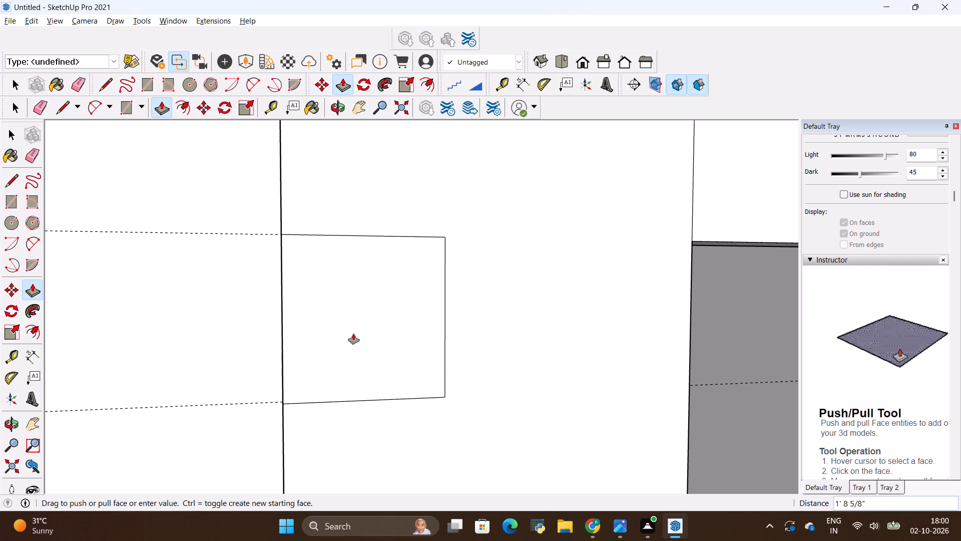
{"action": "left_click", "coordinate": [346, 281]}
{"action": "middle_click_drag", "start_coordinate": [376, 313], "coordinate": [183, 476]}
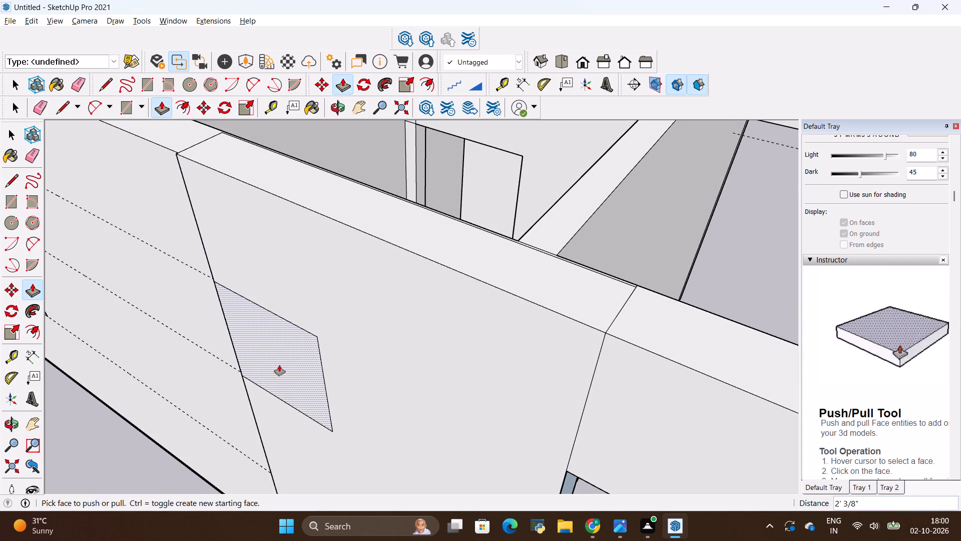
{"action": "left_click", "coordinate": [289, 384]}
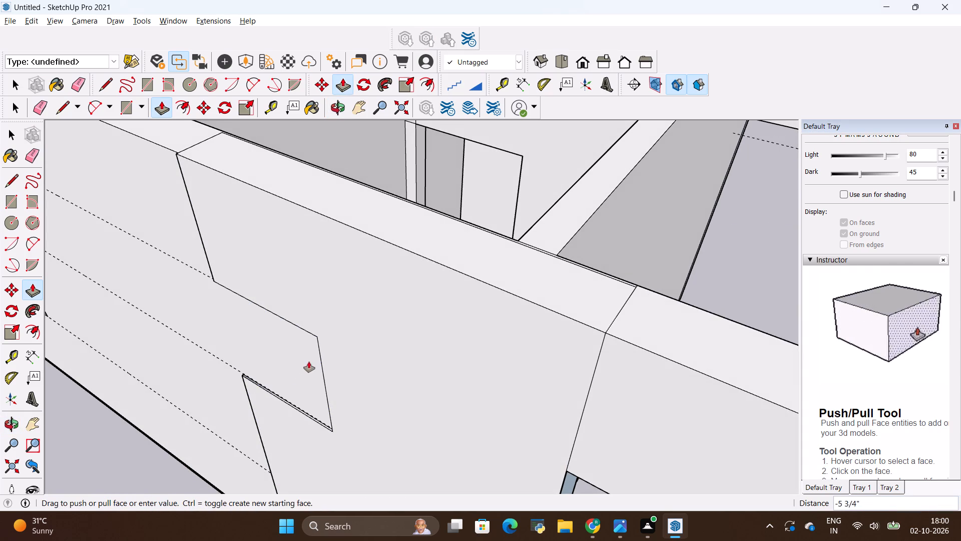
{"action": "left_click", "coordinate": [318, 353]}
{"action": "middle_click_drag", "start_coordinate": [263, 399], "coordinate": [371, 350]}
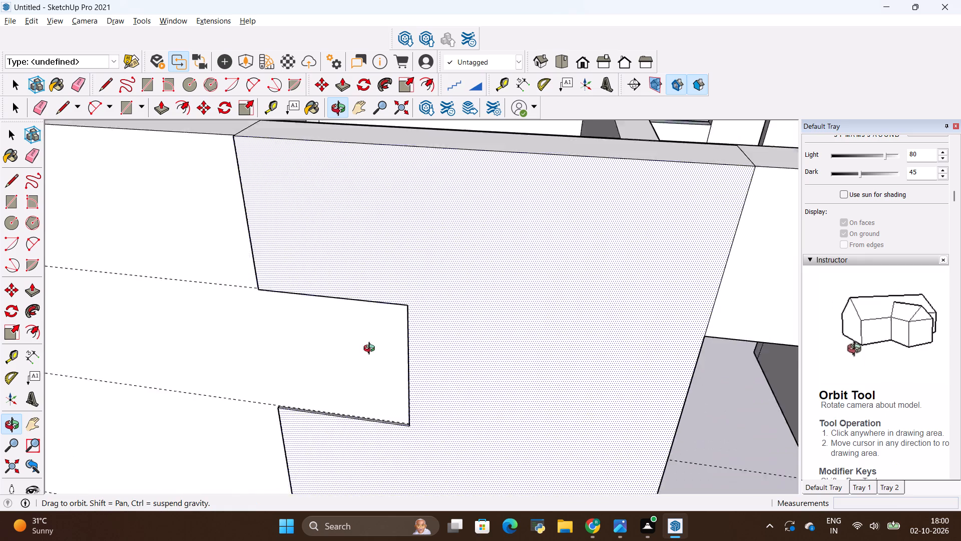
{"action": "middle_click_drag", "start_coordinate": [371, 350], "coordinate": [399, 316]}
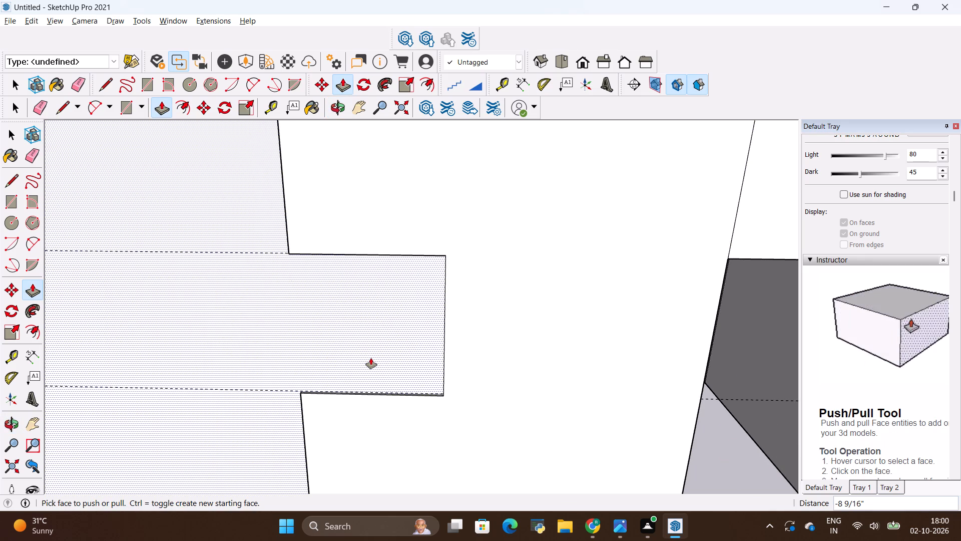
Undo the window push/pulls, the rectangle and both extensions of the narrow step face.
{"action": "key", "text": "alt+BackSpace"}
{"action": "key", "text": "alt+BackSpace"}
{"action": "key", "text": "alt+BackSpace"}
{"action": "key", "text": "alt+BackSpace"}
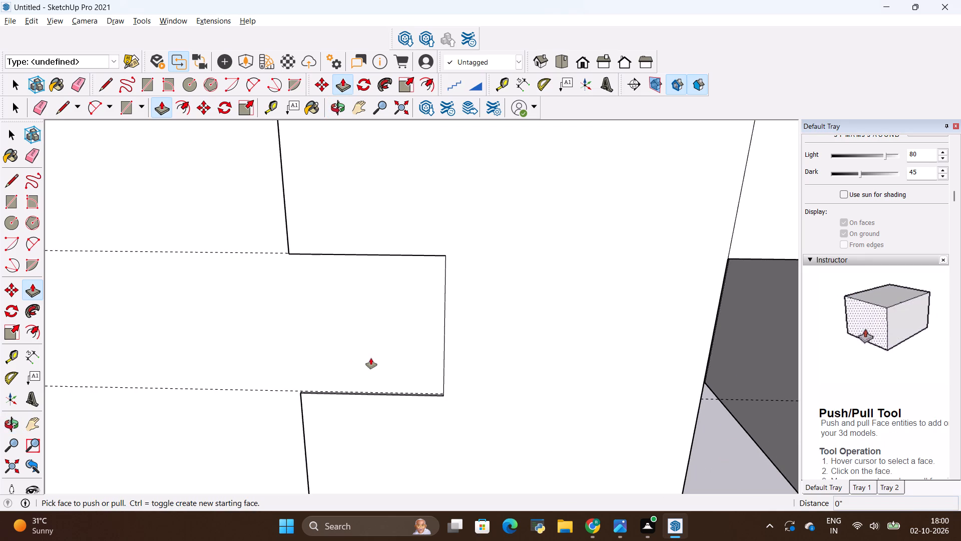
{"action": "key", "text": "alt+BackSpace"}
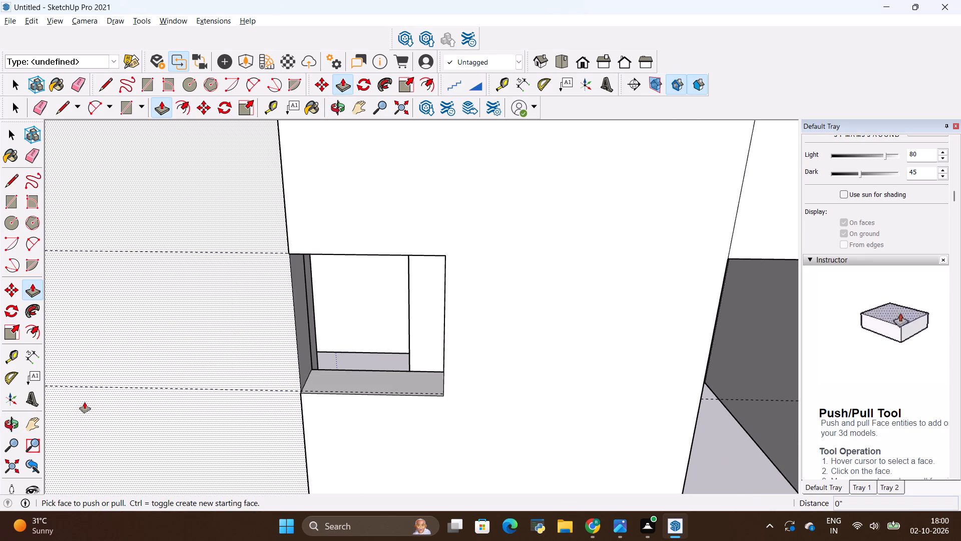
Examine the small window opening from outside and the narrow step along the wall's inner side.
{"action": "scroll", "coordinate": [231, 340], "scroll_direction": "down", "scroll_amount": 2}
{"action": "scroll", "coordinate": [285, 332], "scroll_direction": "down", "scroll_amount": 4}
{"action": "scroll", "coordinate": [298, 284], "scroll_direction": "up", "scroll_amount": 4}
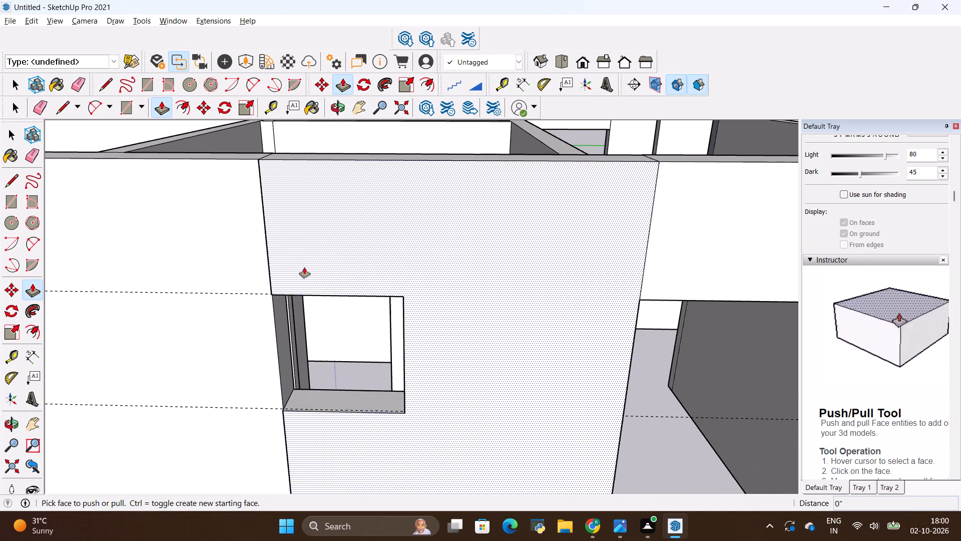
{"action": "scroll", "coordinate": [271, 307], "scroll_direction": "up", "scroll_amount": 1}
{"action": "scroll", "coordinate": [299, 365], "scroll_direction": "up", "scroll_amount": 1}
{"action": "middle_click_drag", "start_coordinate": [299, 365], "coordinate": [254, 363]}
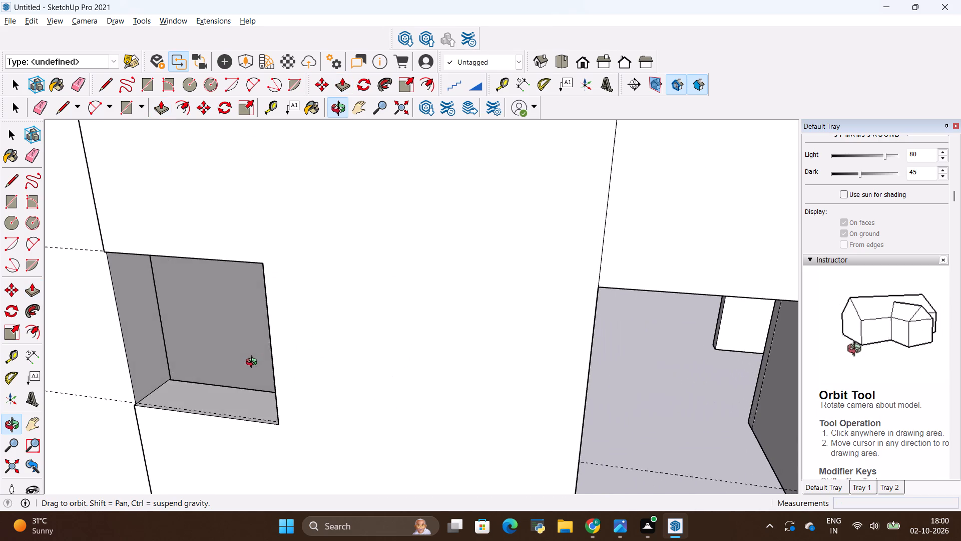
{"action": "middle_click_drag", "start_coordinate": [254, 363], "coordinate": [350, 399]}
{"action": "scroll", "coordinate": [358, 312], "scroll_direction": "down", "scroll_amount": 5}
{"action": "middle_click_drag", "start_coordinate": [603, 332], "coordinate": [586, 363]}
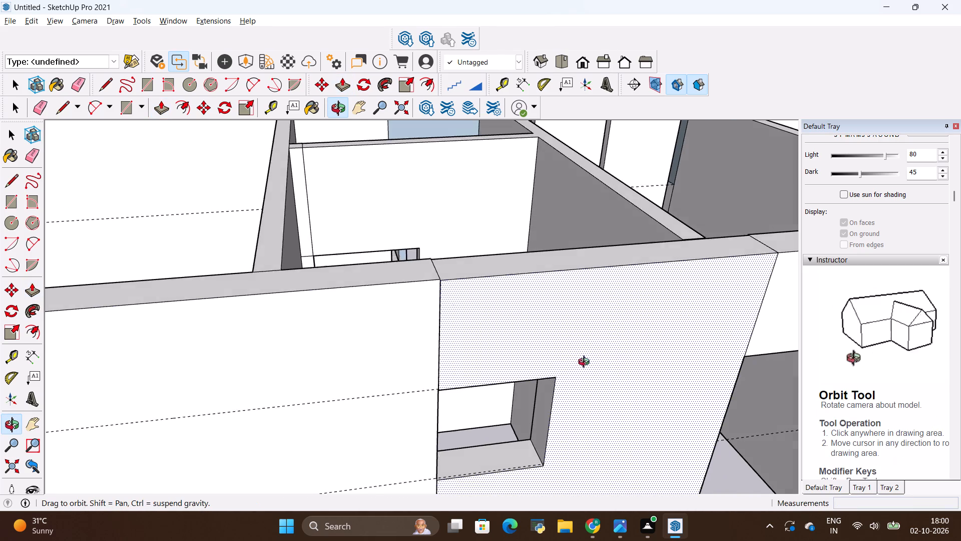
{"action": "middle_click_drag", "start_coordinate": [586, 363], "coordinate": [234, 407]}
{"action": "scroll", "coordinate": [264, 248], "scroll_direction": "up", "scroll_amount": 6}
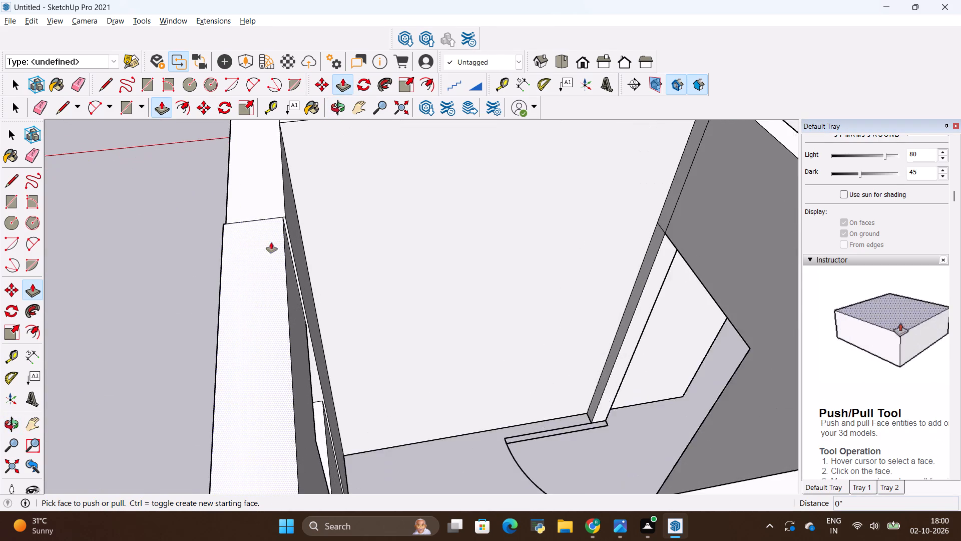
{"action": "scroll", "coordinate": [271, 242], "scroll_direction": "up", "scroll_amount": 10}
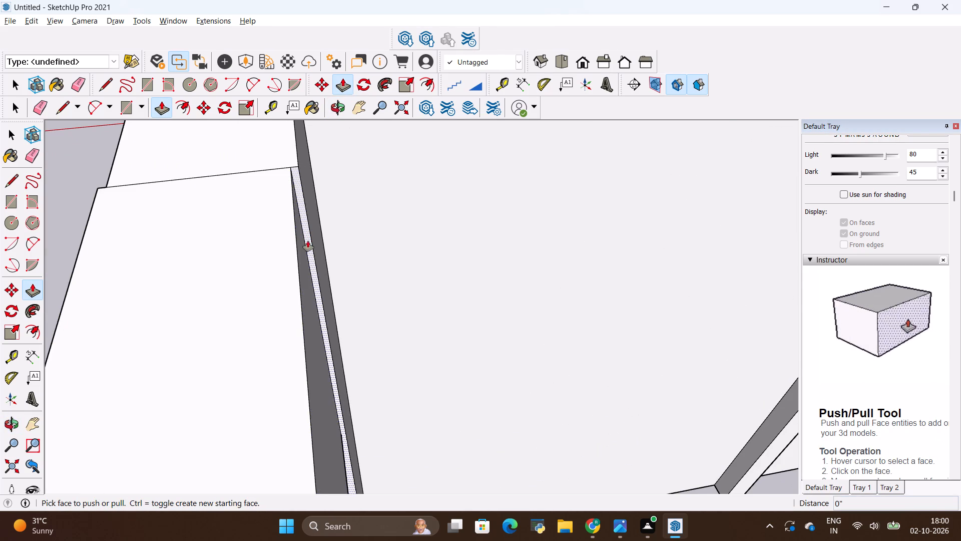
{"action": "scroll", "coordinate": [341, 252], "scroll_direction": "down", "scroll_amount": 2}
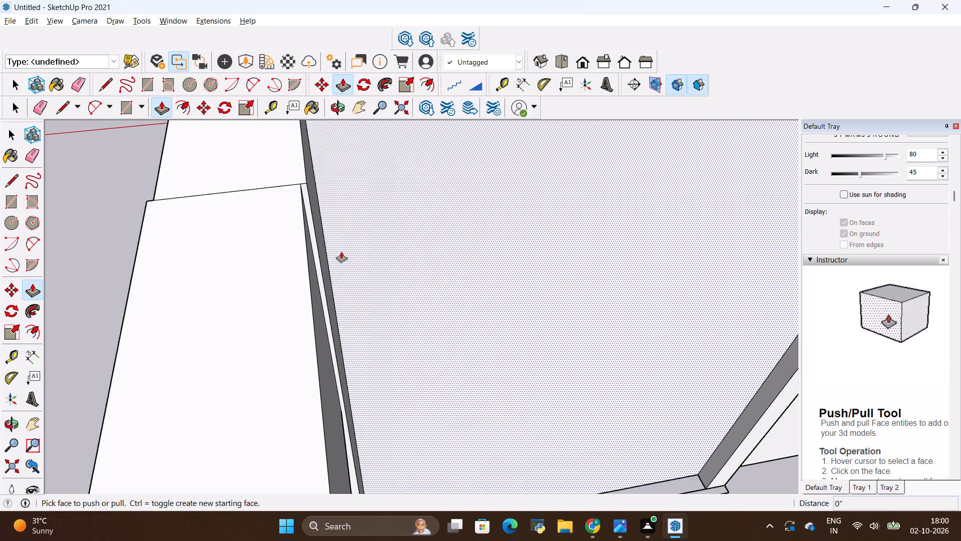
Look over the whole house, including the interior walls and doorway near the small window in the end wall.
{"action": "scroll", "coordinate": [341, 252], "scroll_direction": "down", "scroll_amount": 7}
{"action": "scroll", "coordinate": [364, 316], "scroll_direction": "down", "scroll_amount": 17}
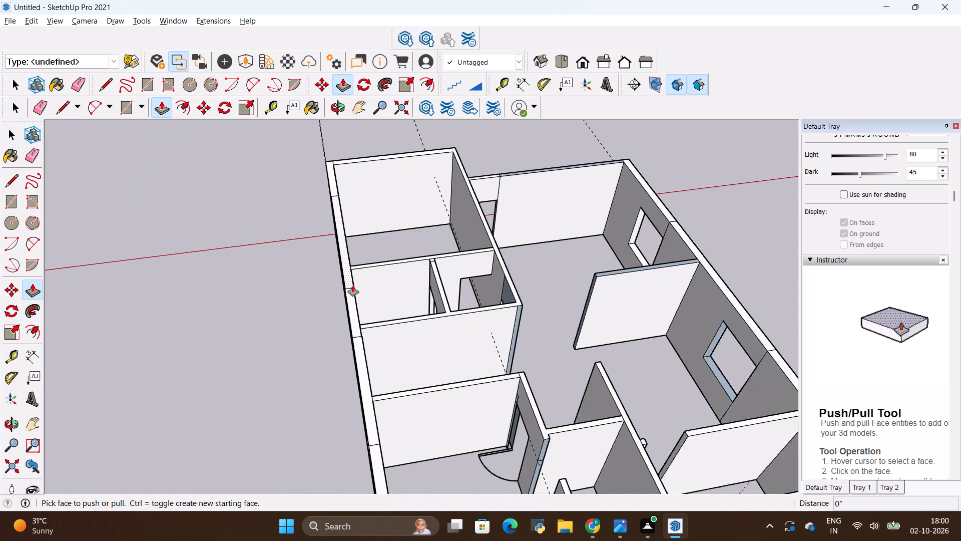
{"action": "scroll", "coordinate": [353, 286], "scroll_direction": "down", "scroll_amount": 6}
{"action": "scroll", "coordinate": [405, 346], "scroll_direction": "up", "scroll_amount": 2}
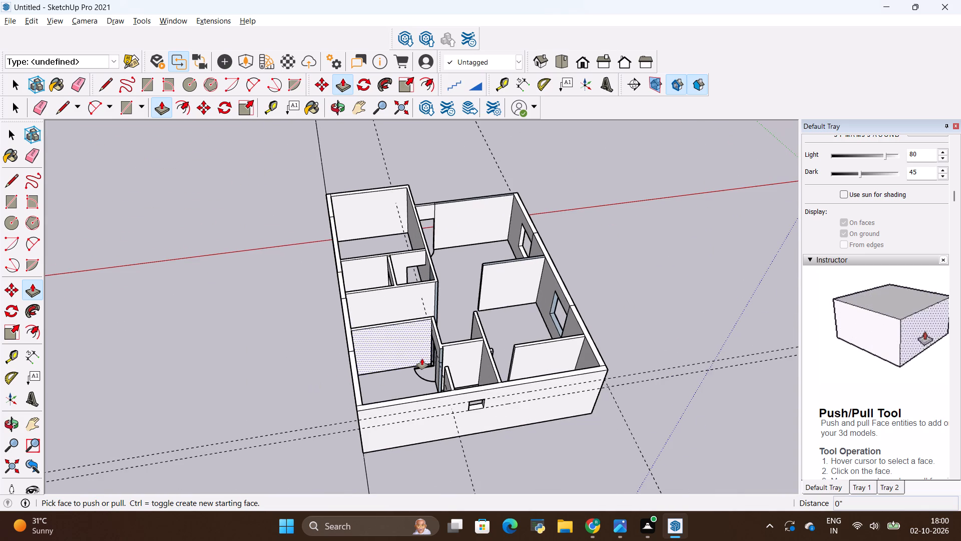
{"action": "scroll", "coordinate": [429, 359], "scroll_direction": "up", "scroll_amount": 2}
{"action": "middle_click_drag", "start_coordinate": [141, 315], "coordinate": [564, 389]}
{"action": "scroll", "coordinate": [507, 261], "scroll_direction": "up", "scroll_amount": 2}
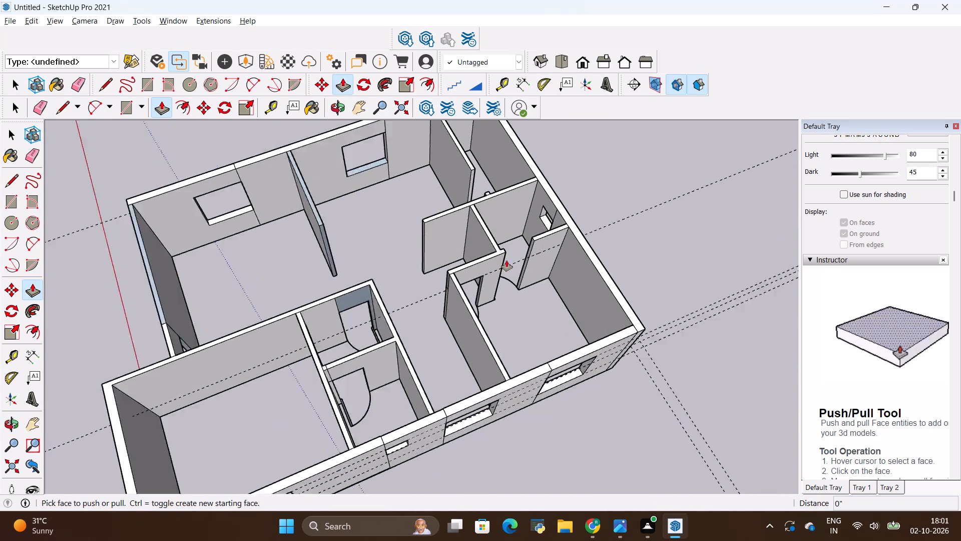
{"action": "scroll", "coordinate": [507, 260], "scroll_direction": "up", "scroll_amount": 16}
{"action": "scroll", "coordinate": [393, 424], "scroll_direction": "down", "scroll_amount": 9}
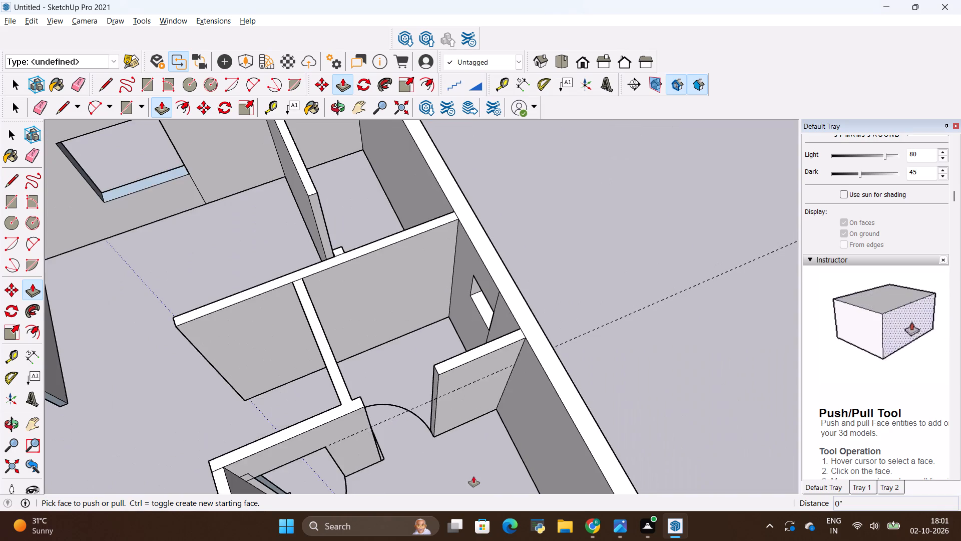
Draw a line across the wall end at the guide height and push/pull the upper face 3' to bridge the doorway near the small window.
{"action": "middle_click_drag", "start_coordinate": [504, 454], "coordinate": [629, 347]}
{"action": "scroll", "coordinate": [465, 287], "scroll_direction": "up", "scroll_amount": 7}
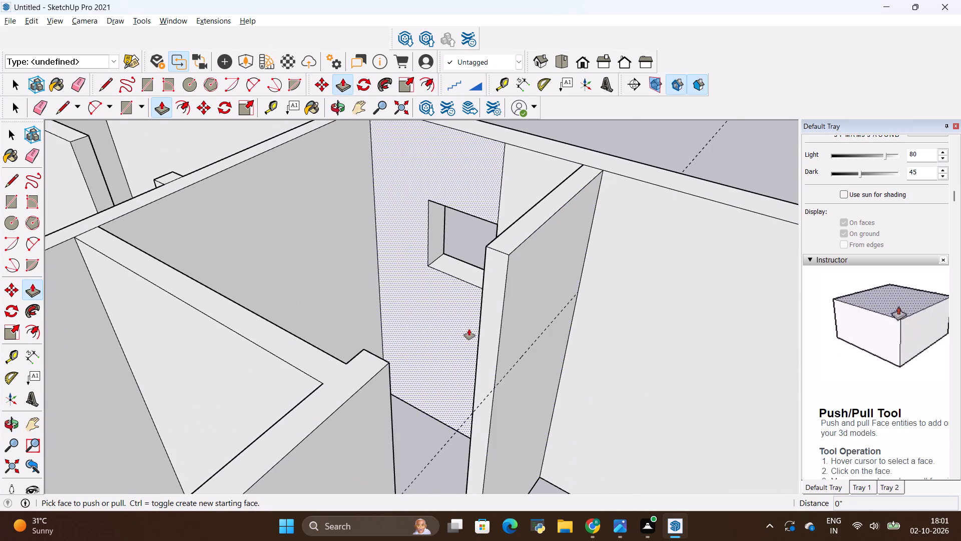
{"action": "key", "text": "l"}
{"action": "scroll", "coordinate": [500, 397], "scroll_direction": "up", "scroll_amount": 3}
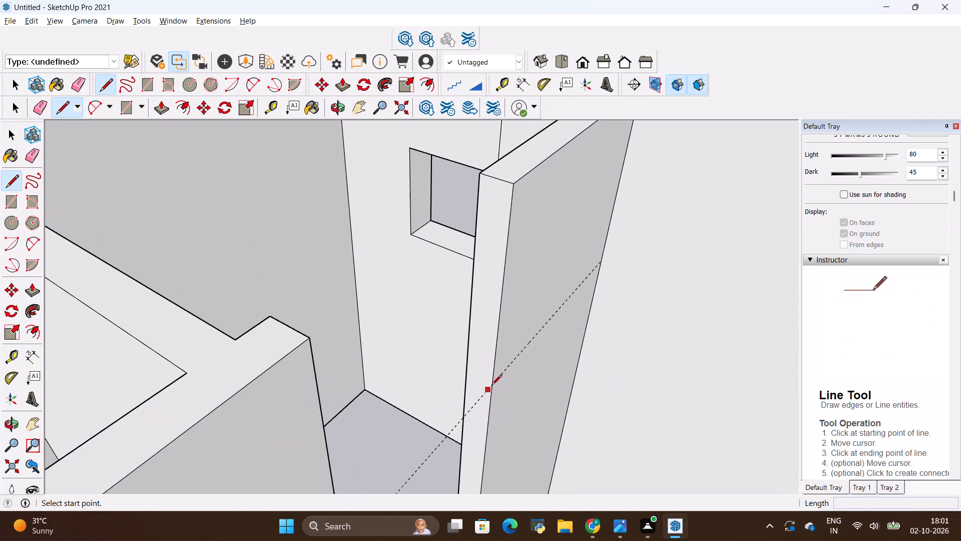
{"action": "left_click", "coordinate": [493, 384]}
{"action": "left_click", "coordinate": [464, 375]}
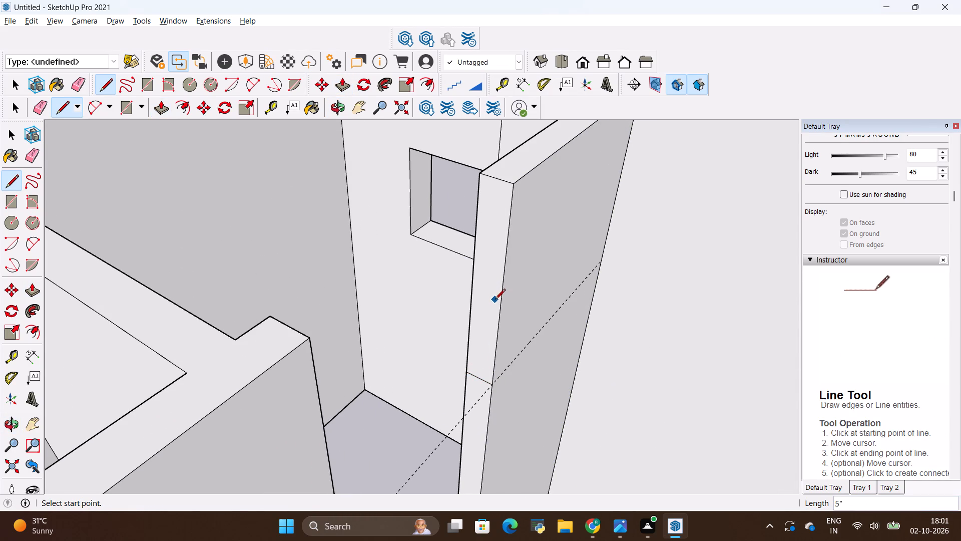
{"action": "key", "text": "p"}
{"action": "left_click", "coordinate": [490, 317]}
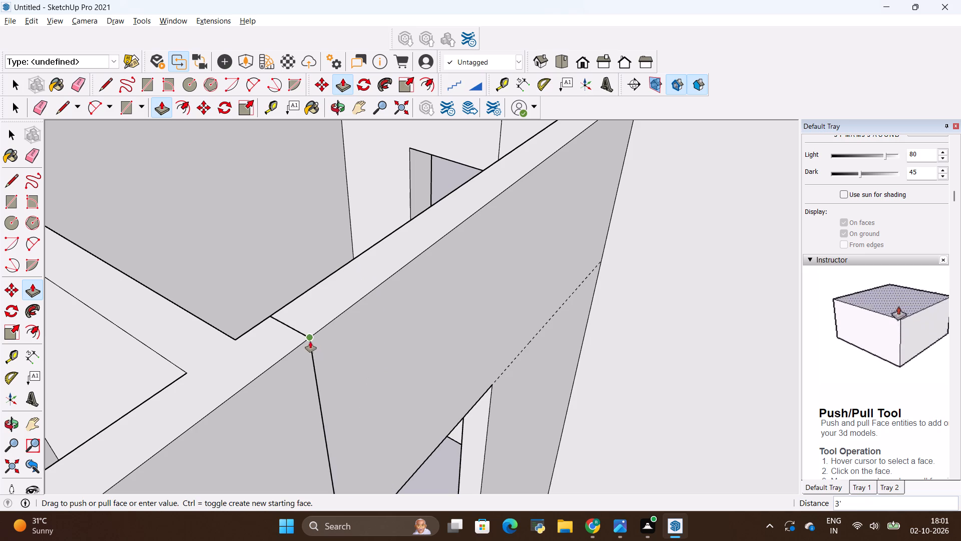
{"action": "left_click", "coordinate": [310, 341]}
Copy the top edge of the narrow wall stub beside the neighbouring bedroom's doorway 3' straight down its end face.
{"action": "scroll", "coordinate": [441, 355], "scroll_direction": "down", "scroll_amount": 10}
{"action": "middle_click_drag", "start_coordinate": [152, 337], "coordinate": [490, 361]}
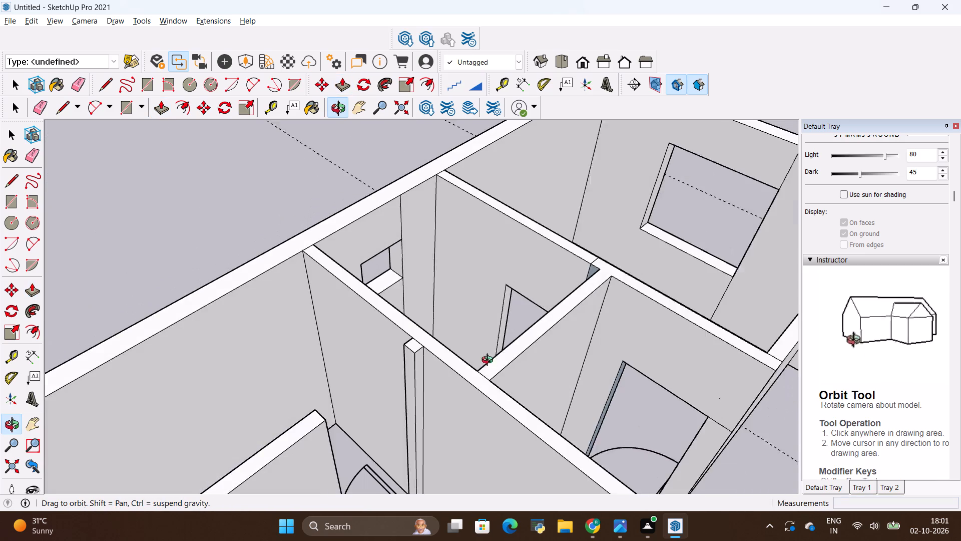
{"action": "middle_click_drag", "start_coordinate": [490, 361], "coordinate": [488, 364]}
{"action": "middle_click", "coordinate": [512, 313]}
{"action": "middle_click_drag", "start_coordinate": [393, 420], "coordinate": [440, 395]}
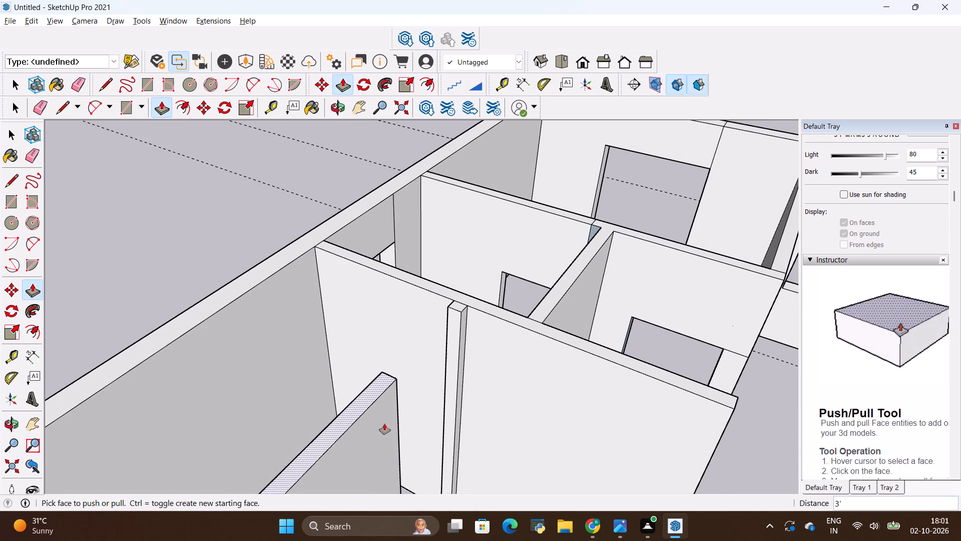
{"action": "key", "text": "space"}
{"action": "scroll", "coordinate": [455, 307], "scroll_direction": "up", "scroll_amount": 3}
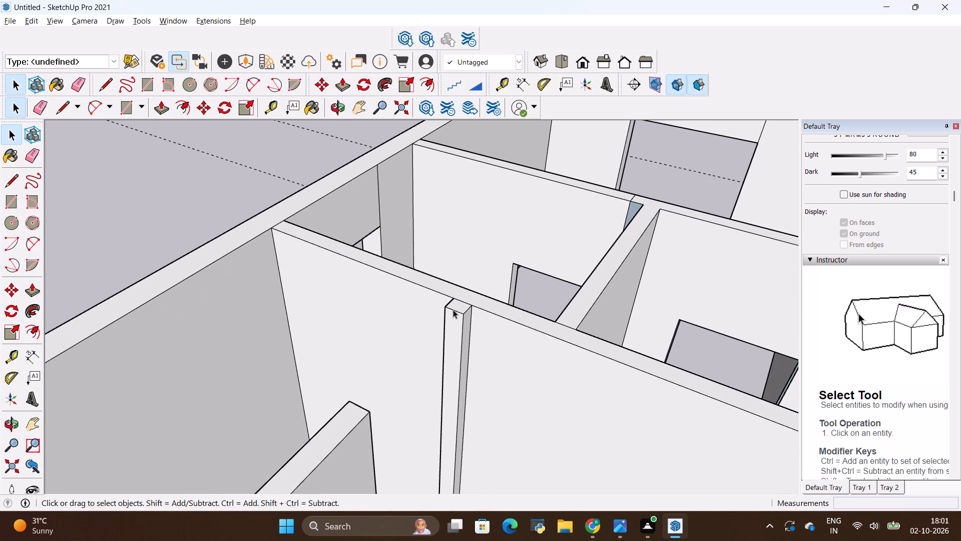
{"action": "left_click", "coordinate": [453, 312]}
{"action": "key", "text": "m"}
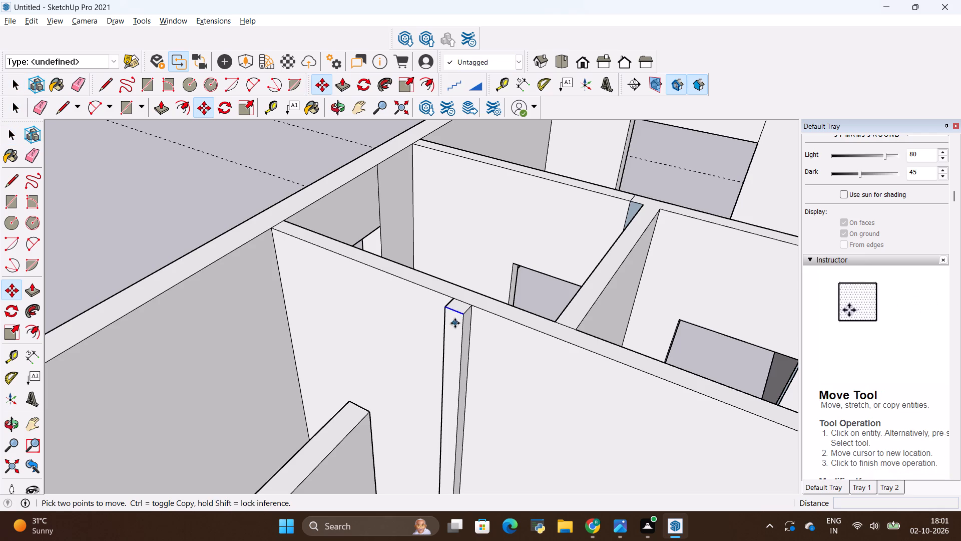
{"action": "left_click", "coordinate": [454, 313]}
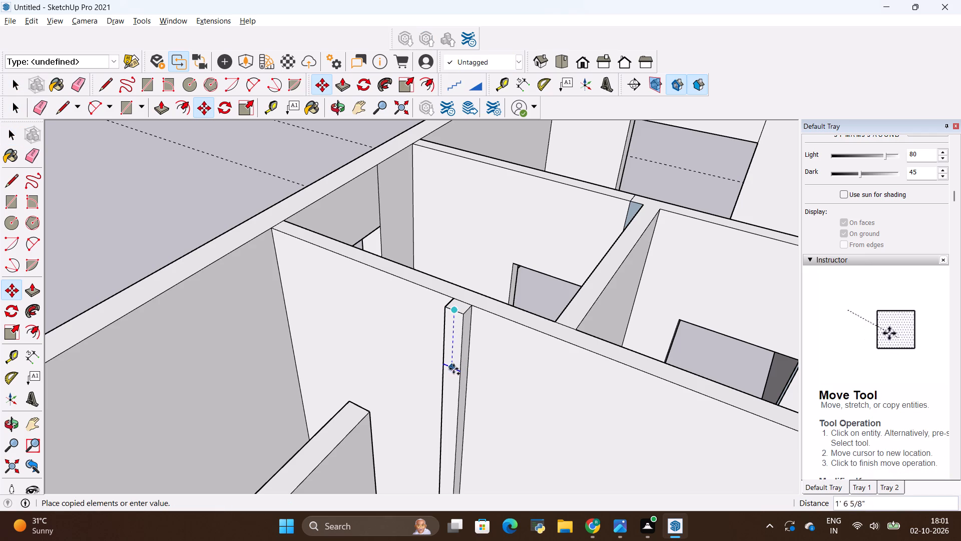
{"action": "key", "text": "BackSpace"}
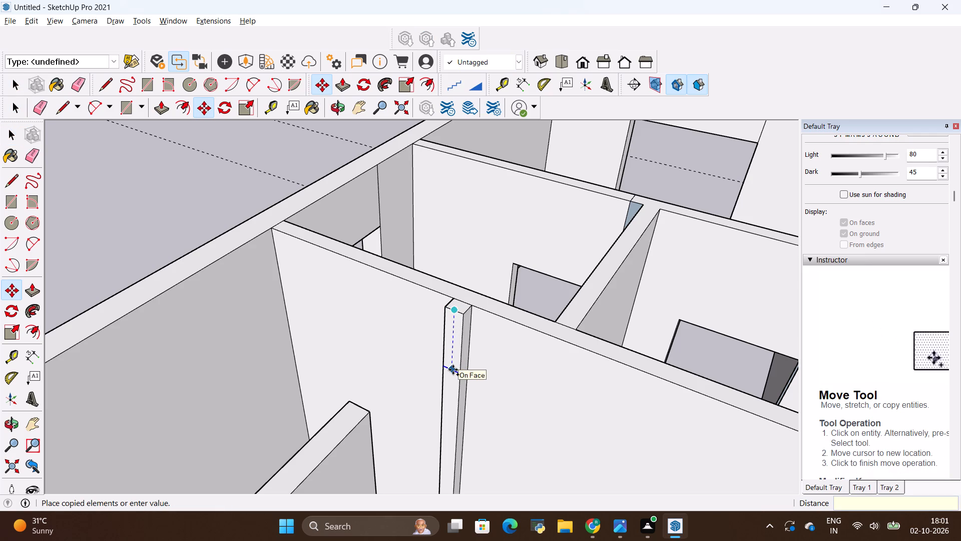
{"action": "type", "text": "3'"}
{"action": "key", "text": "Return"}
{"action": "key", "text": "Escape"}
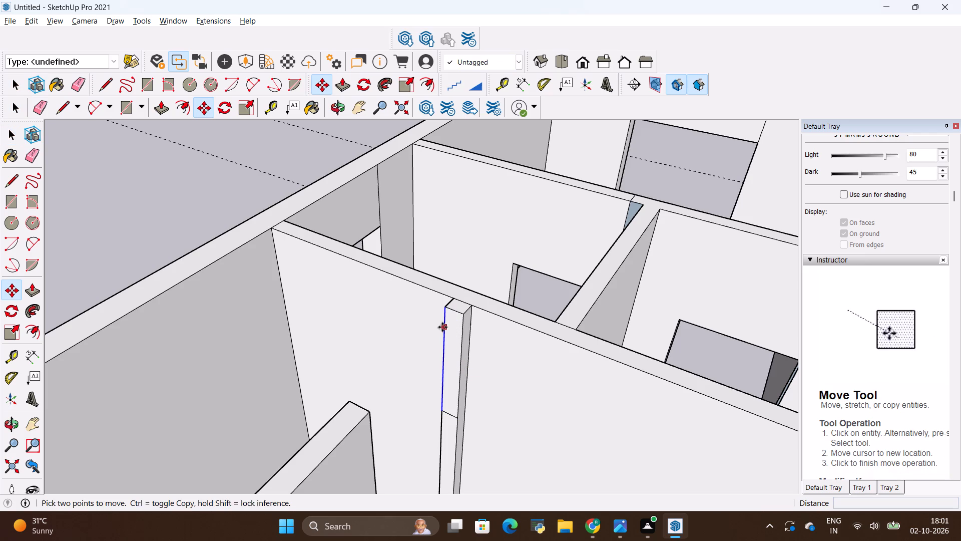
Push/pull the stub's upper face 3' across the doorway to meet the opposite wall end, forming the door lintel.
{"action": "key", "text": "p"}
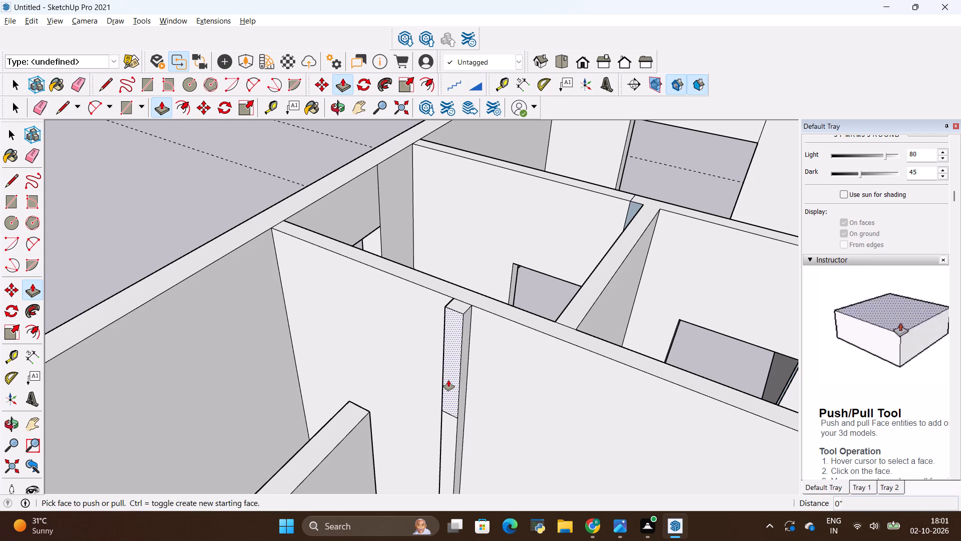
{"action": "left_click", "coordinate": [448, 380]}
{"action": "left_click", "coordinate": [366, 409]}
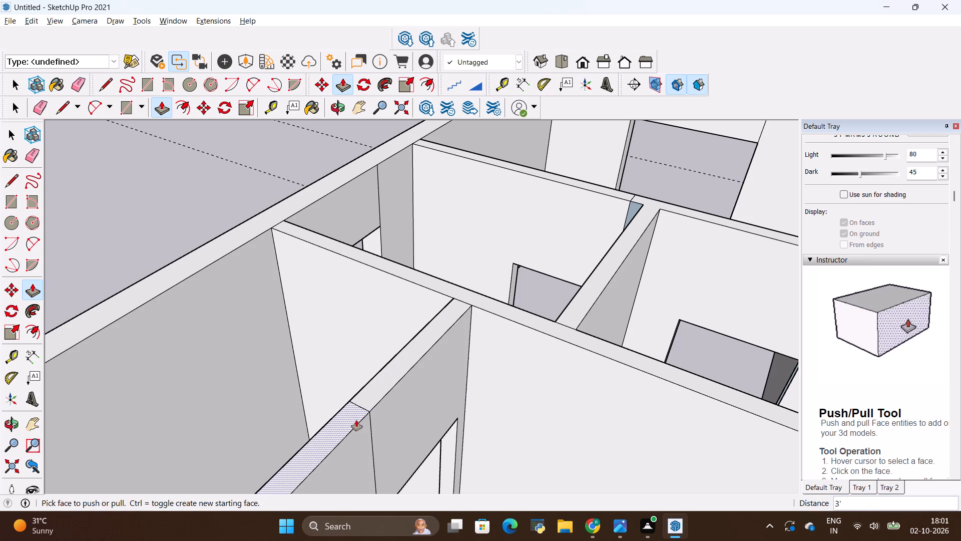
Erase the vertical seam between the new lintel and the adjoining wall on the face with the door opening.
{"action": "scroll", "coordinate": [362, 392], "scroll_direction": "down", "scroll_amount": 14}
{"action": "middle_click_drag", "start_coordinate": [448, 420], "coordinate": [424, 438]}
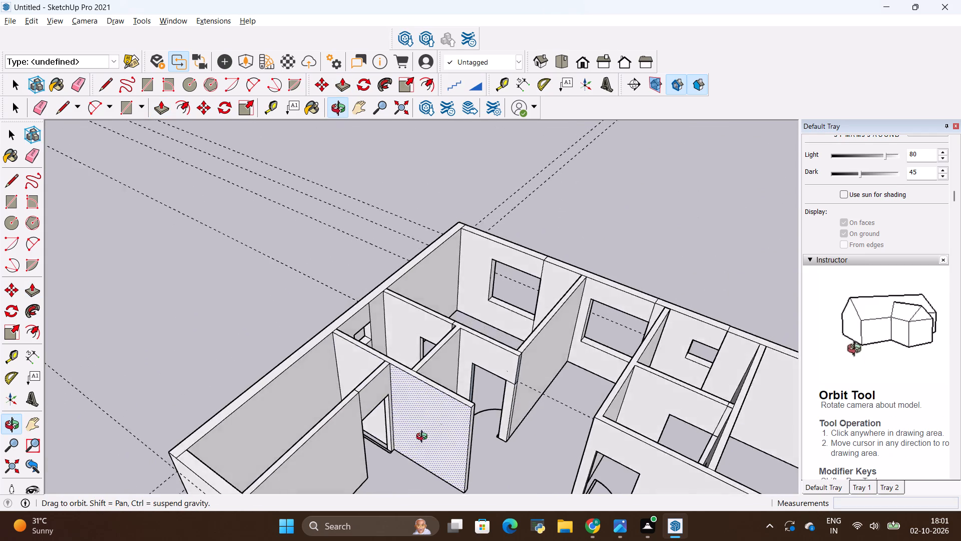
{"action": "middle_click_drag", "start_coordinate": [424, 438], "coordinate": [268, 443]}
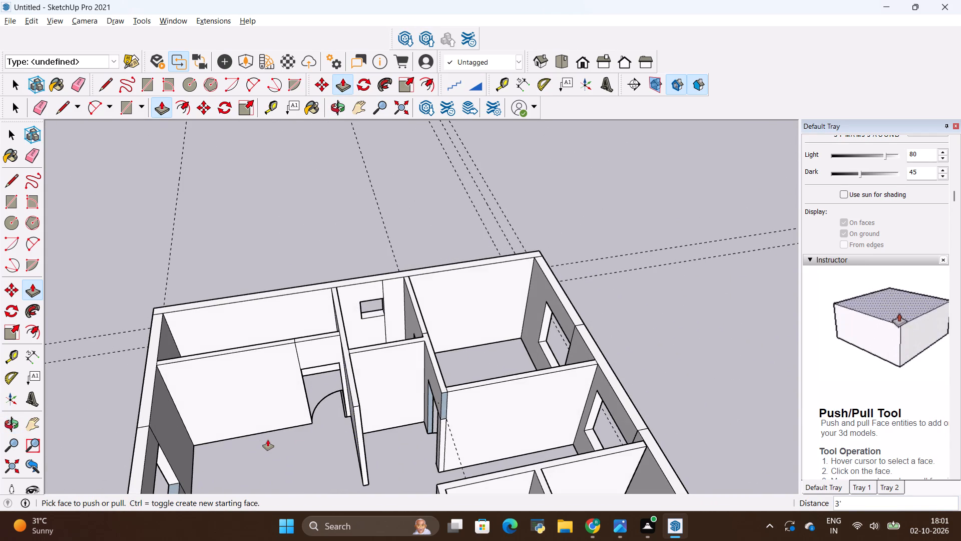
{"action": "scroll", "coordinate": [281, 422], "scroll_direction": "up", "scroll_amount": 1}
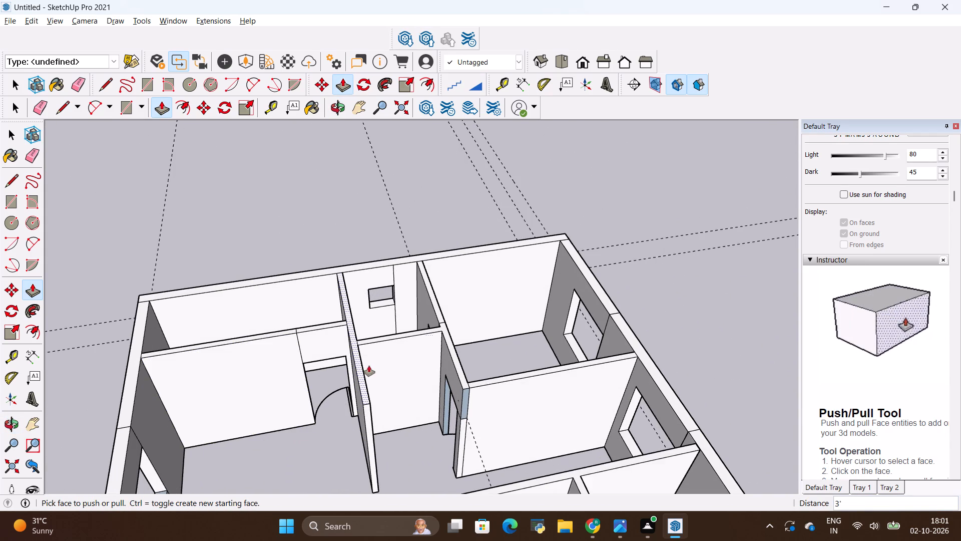
{"action": "scroll", "coordinate": [394, 275], "scroll_direction": "up", "scroll_amount": 2}
{"action": "scroll", "coordinate": [263, 352], "scroll_direction": "up", "scroll_amount": 12}
{"action": "key", "text": "e"}
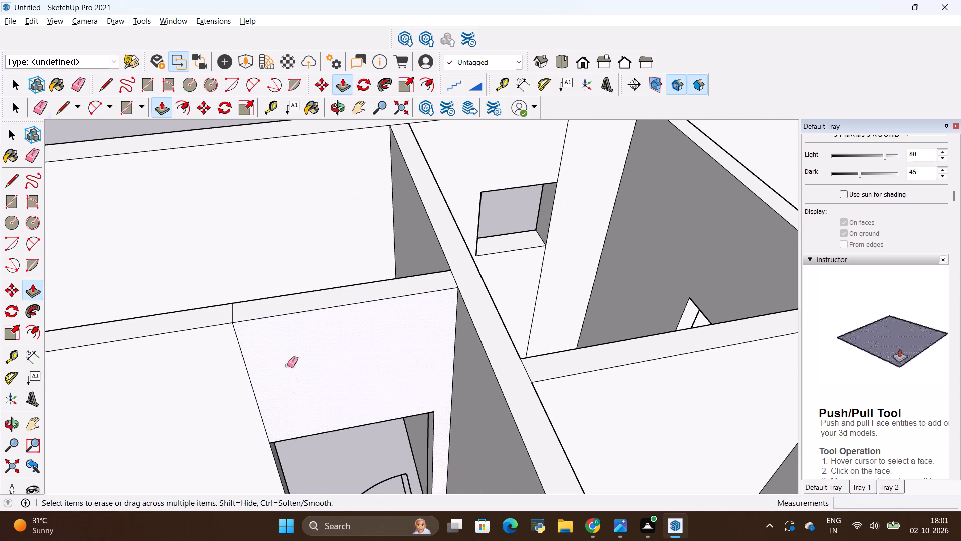
{"action": "left_click_drag", "start_coordinate": [287, 365], "coordinate": [221, 401]}
Erase the seam across the wall top and the vertical seam on the reverse face beside the same lintel.
{"action": "middle_click_drag", "start_coordinate": [211, 377], "coordinate": [520, 398]}
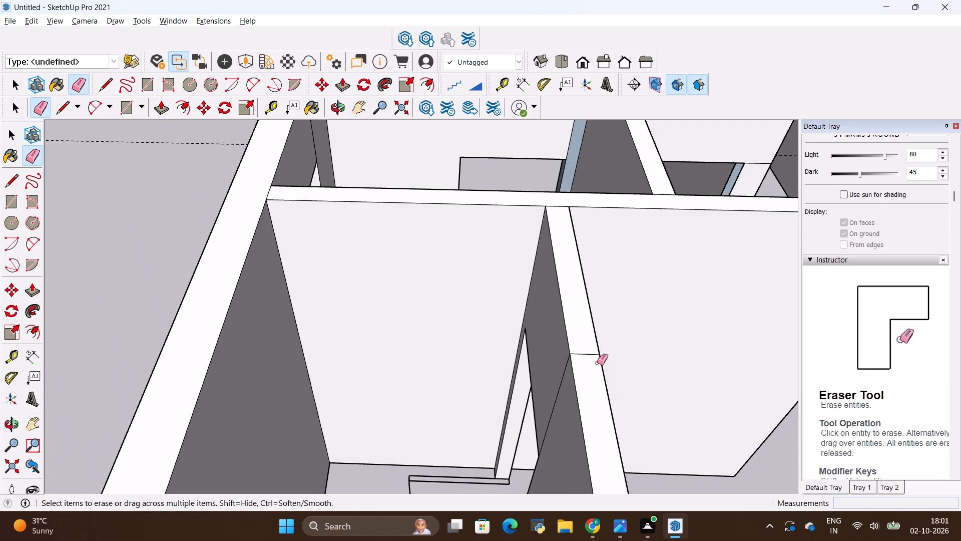
{"action": "scroll", "coordinate": [597, 362], "scroll_direction": "up", "scroll_amount": 3}
{"action": "left_click_drag", "start_coordinate": [575, 334], "coordinate": [593, 389]}
{"action": "middle_click", "coordinate": [555, 399]}
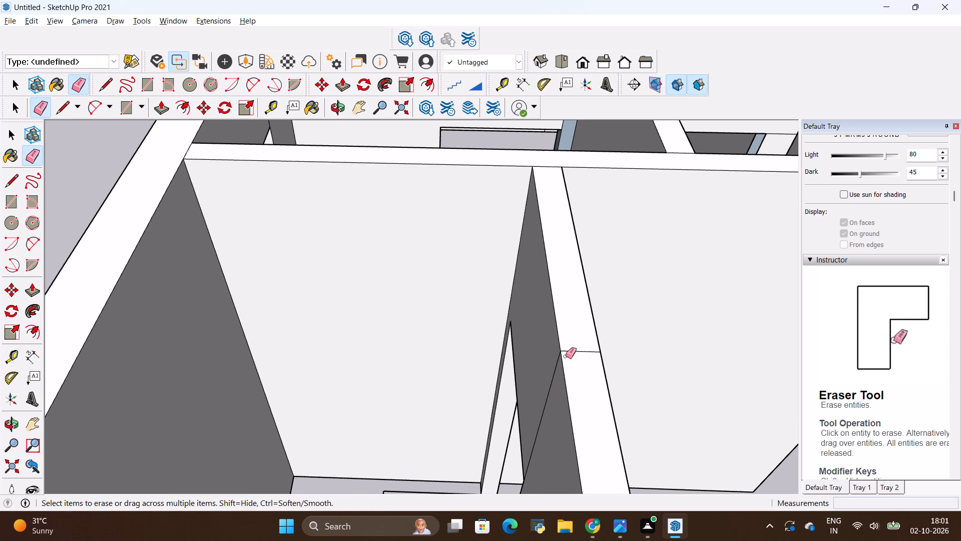
{"action": "left_click_drag", "start_coordinate": [568, 349], "coordinate": [576, 362]}
{"action": "left_click_drag", "start_coordinate": [535, 380], "coordinate": [561, 417]}
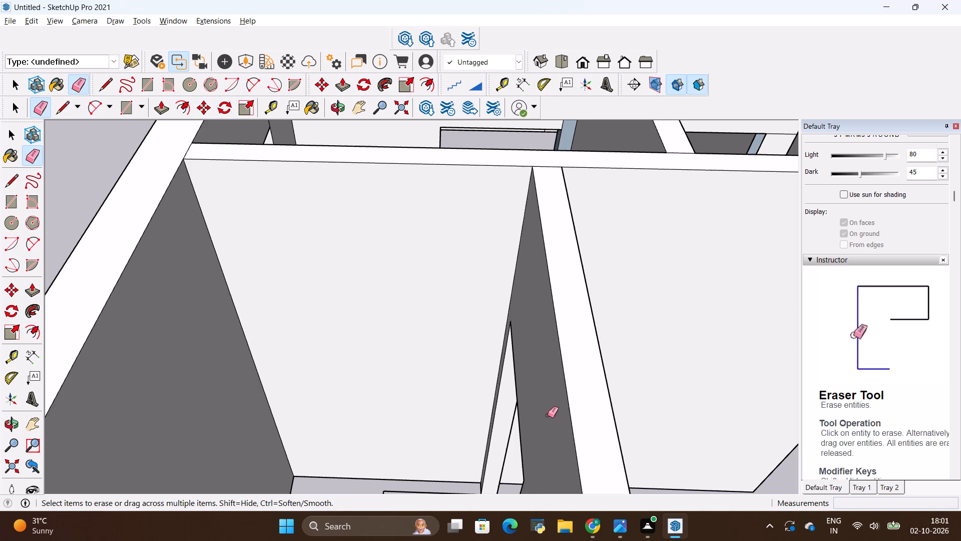
Erase the seam across the top of the long outer window wall and the dashed guide running along that wall.
{"action": "scroll", "coordinate": [538, 367], "scroll_direction": "down", "scroll_amount": 18}
{"action": "middle_click_drag", "start_coordinate": [551, 446], "coordinate": [705, 378]}
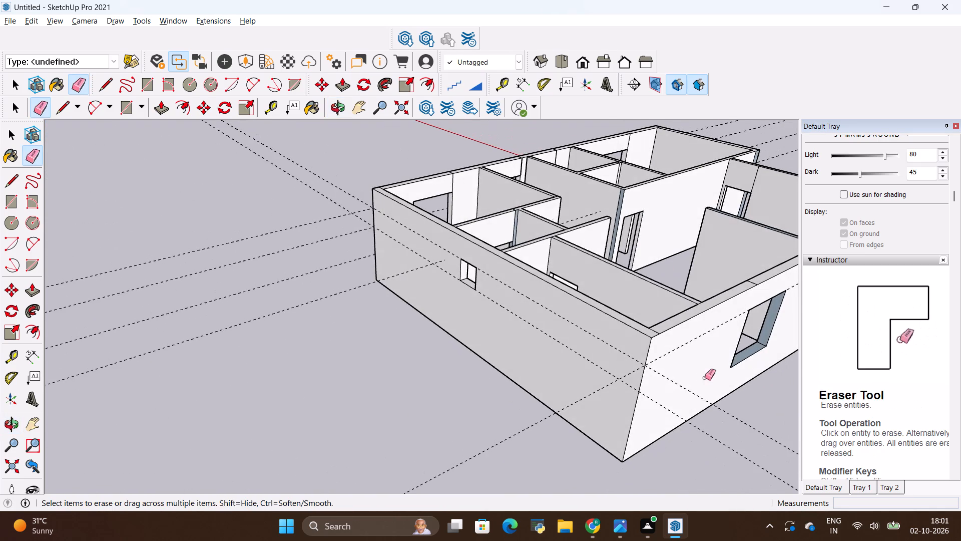
{"action": "scroll", "coordinate": [520, 371], "scroll_direction": "down", "scroll_amount": 2}
{"action": "middle_click_drag", "start_coordinate": [518, 372], "coordinate": [179, 395]}
{"action": "scroll", "coordinate": [255, 346], "scroll_direction": "down", "scroll_amount": 5}
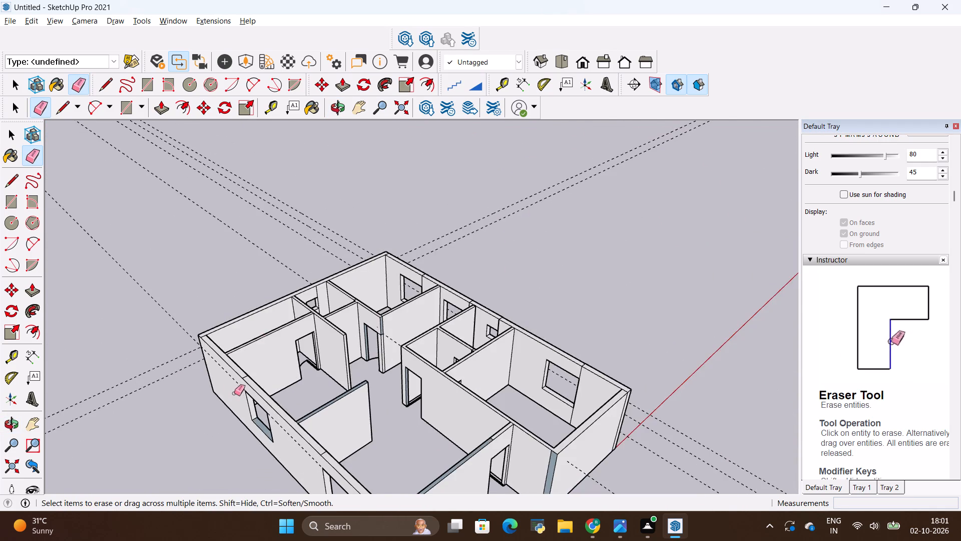
{"action": "scroll", "coordinate": [231, 391], "scroll_direction": "up", "scroll_amount": 12}
{"action": "scroll", "coordinate": [255, 356], "scroll_direction": "up", "scroll_amount": 8}
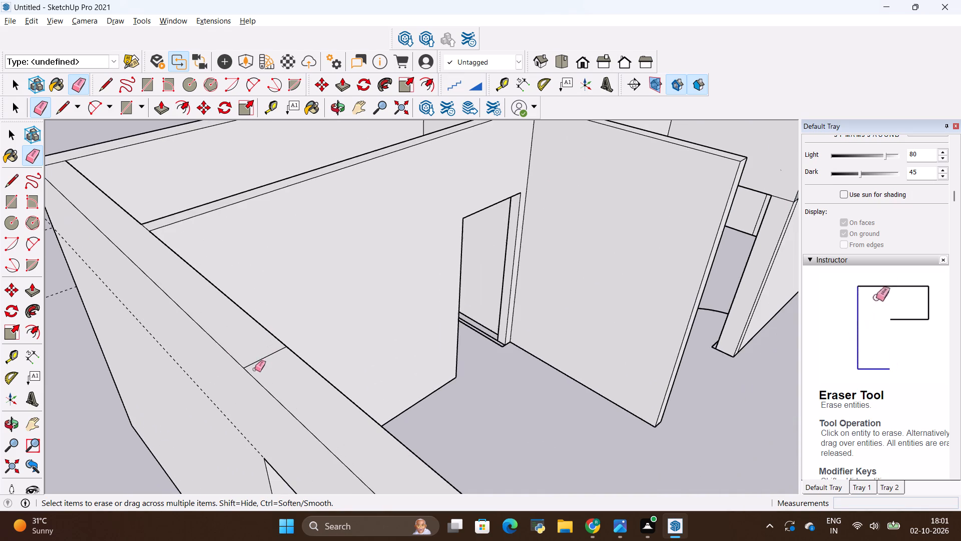
{"action": "left_click_drag", "start_coordinate": [251, 354], "coordinate": [266, 371]}
{"action": "left_click_drag", "start_coordinate": [217, 389], "coordinate": [217, 410]}
Erase the remaining parallel dashed guides that run along the length of the outer window wall.
{"action": "scroll", "coordinate": [208, 408], "scroll_direction": "down", "scroll_amount": 20}
{"action": "scroll", "coordinate": [208, 408], "scroll_direction": "down", "scroll_amount": 4}
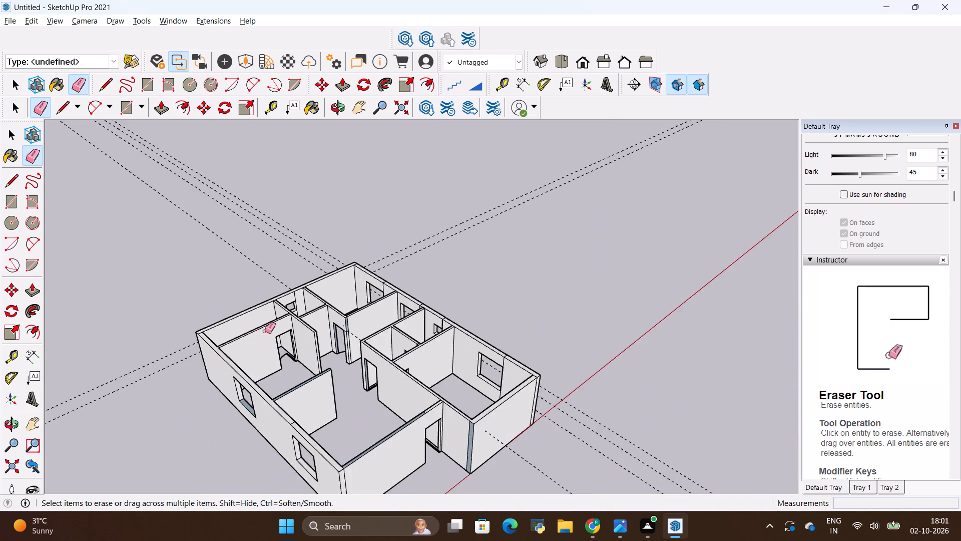
{"action": "scroll", "coordinate": [265, 331], "scroll_direction": "down", "scroll_amount": 4}
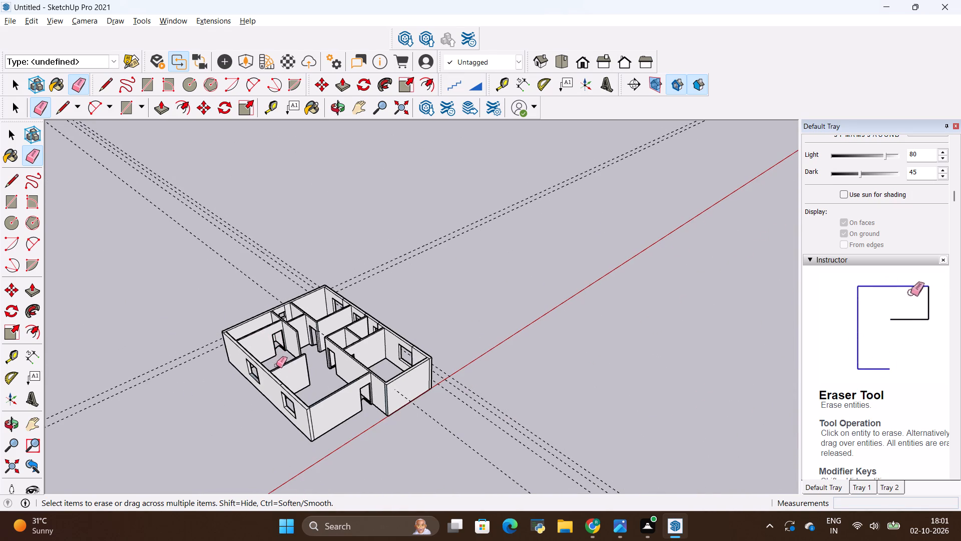
{"action": "scroll", "coordinate": [293, 386], "scroll_direction": "down", "scroll_amount": 3}
{"action": "scroll", "coordinate": [305, 414], "scroll_direction": "up", "scroll_amount": 8}
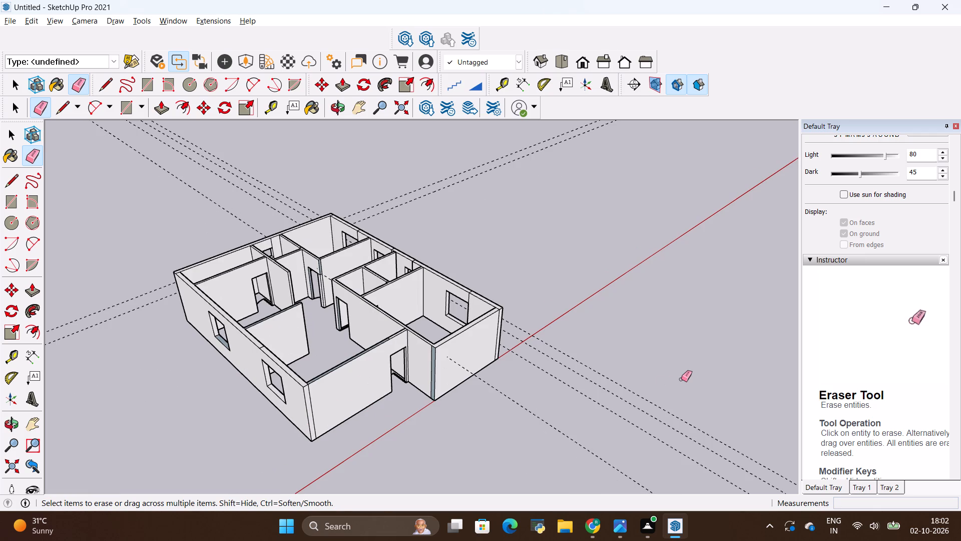
{"action": "left_click_drag", "start_coordinate": [679, 378], "coordinate": [586, 469]}
Erase the seam across the top of the front wall where the entrance door lintel meets it.
{"action": "scroll", "coordinate": [422, 356], "scroll_direction": "up", "scroll_amount": 2}
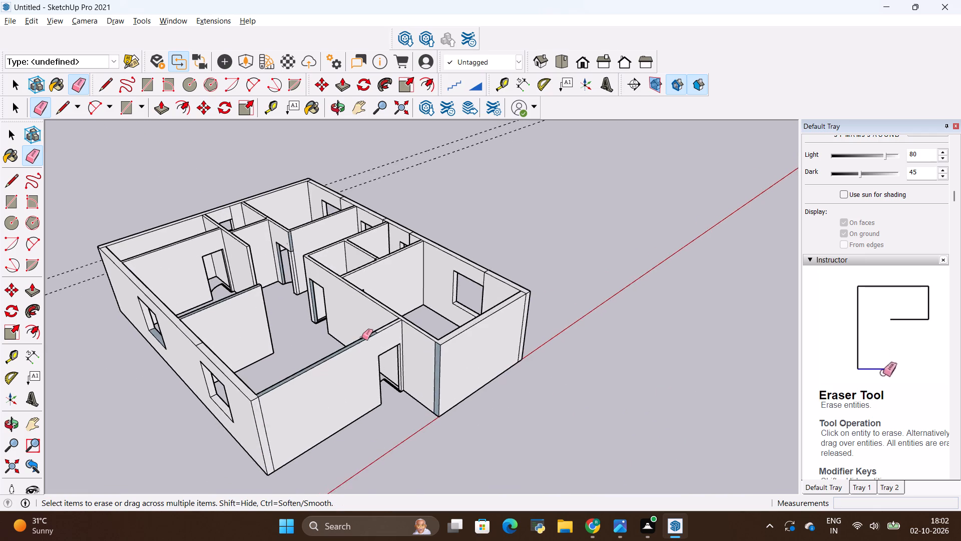
{"action": "scroll", "coordinate": [362, 338], "scroll_direction": "up", "scroll_amount": 3}
{"action": "scroll", "coordinate": [476, 362], "scroll_direction": "up", "scroll_amount": 8}
{"action": "scroll", "coordinate": [555, 342], "scroll_direction": "down", "scroll_amount": 4}
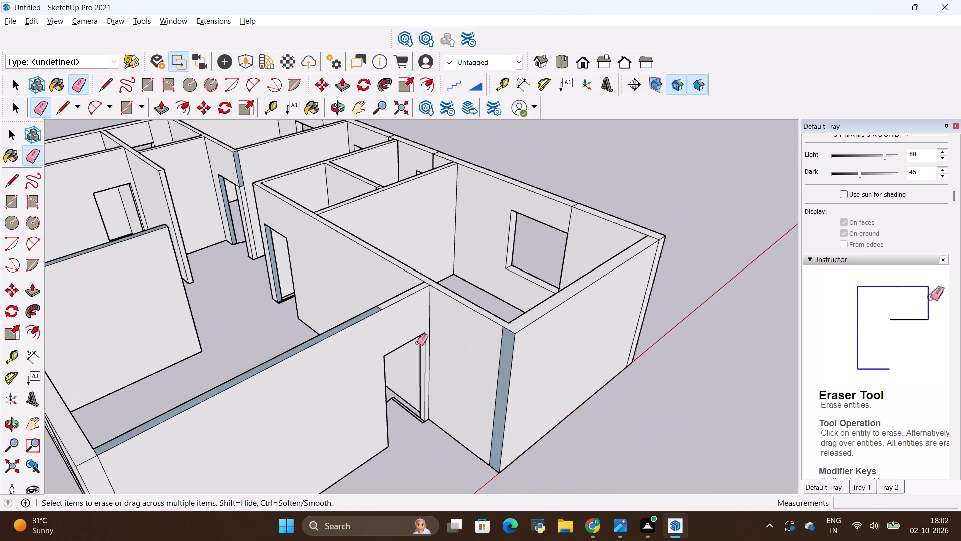
{"action": "scroll", "coordinate": [342, 315], "scroll_direction": "up", "scroll_amount": 15}
{"action": "left_click_drag", "start_coordinate": [408, 298], "coordinate": [392, 305]}
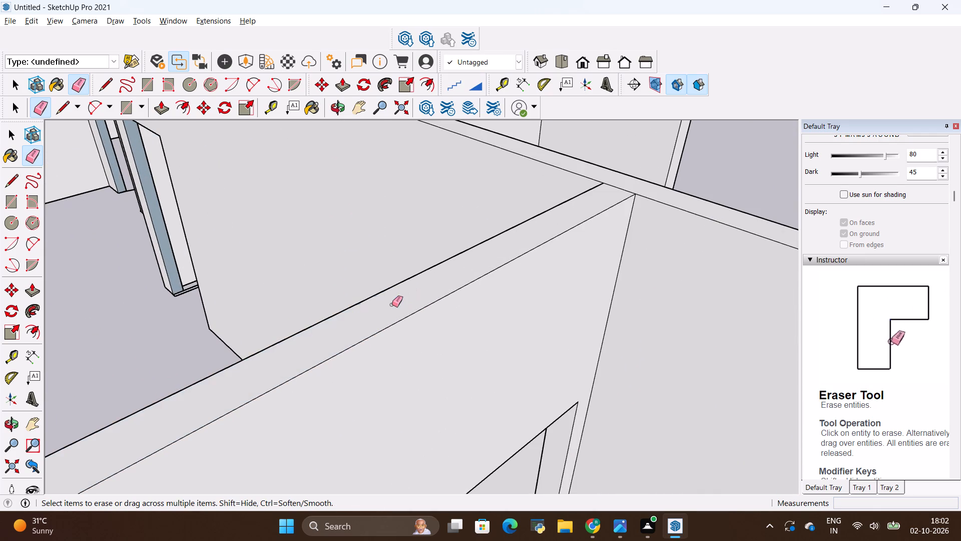
Look over the whole house, checking the outer wall tops, interior walls, door lintels and window openings.
{"action": "scroll", "coordinate": [393, 296], "scroll_direction": "down", "scroll_amount": 15}
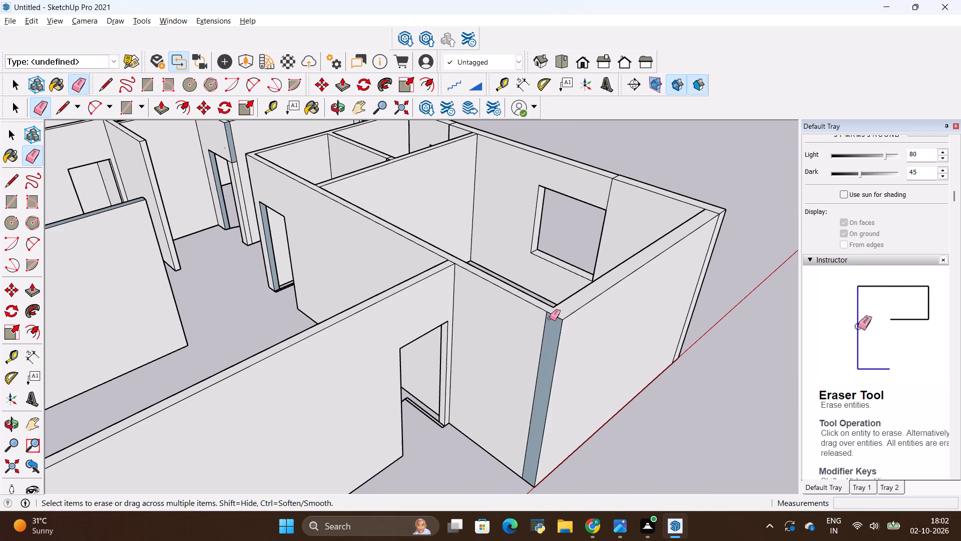
{"action": "scroll", "coordinate": [499, 306], "scroll_direction": "down", "scroll_amount": 8}
{"action": "middle_click_drag", "start_coordinate": [526, 311], "coordinate": [464, 386]}
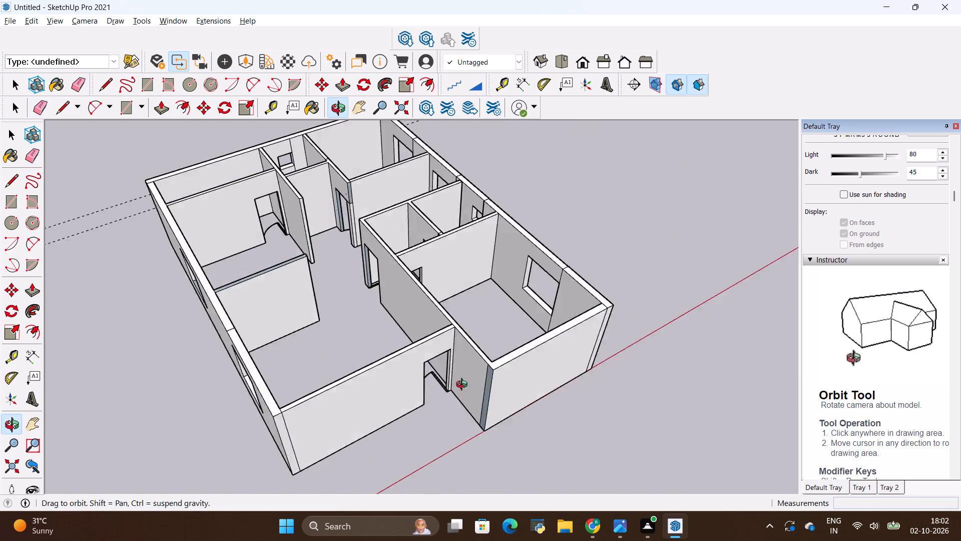
{"action": "middle_click_drag", "start_coordinate": [464, 386], "coordinate": [548, 352]}
{"action": "scroll", "coordinate": [543, 352], "scroll_direction": "down", "scroll_amount": 4}
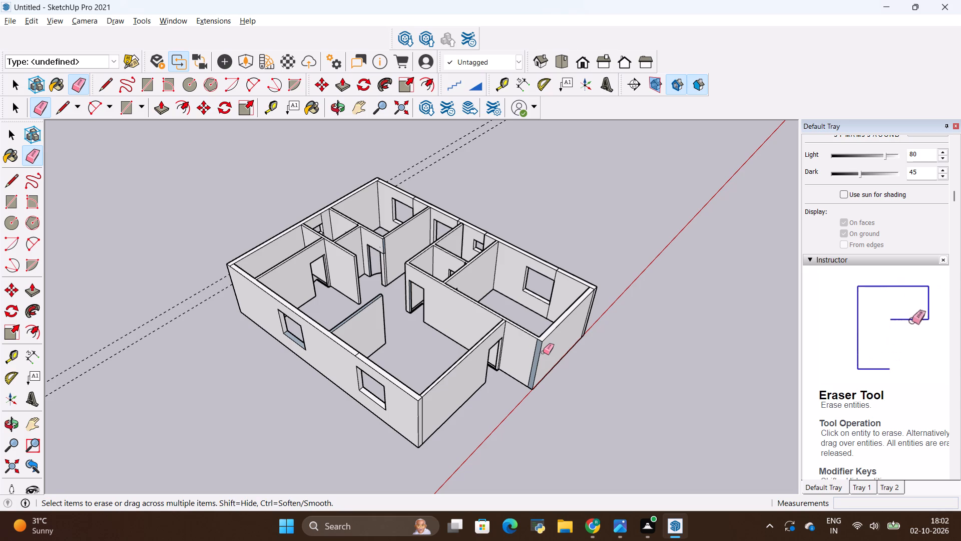
{"action": "scroll", "coordinate": [452, 272], "scroll_direction": "up", "scroll_amount": 2}
{"action": "scroll", "coordinate": [358, 252], "scroll_direction": "up", "scroll_amount": 1}
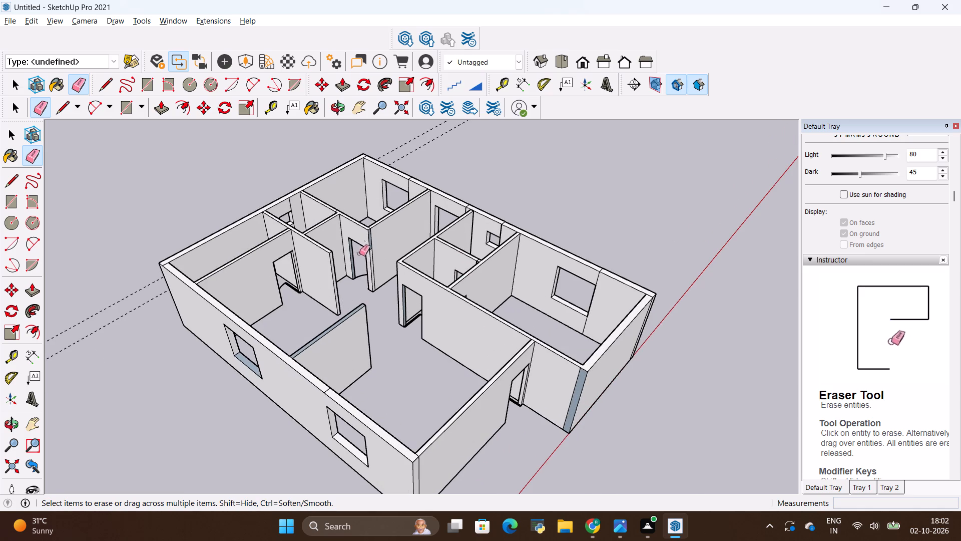
{"action": "scroll", "coordinate": [333, 232], "scroll_direction": "up", "scroll_amount": 3}
{"action": "scroll", "coordinate": [374, 298], "scroll_direction": "down", "scroll_amount": 7}
{"action": "scroll", "coordinate": [288, 353], "scroll_direction": "up", "scroll_amount": 1}
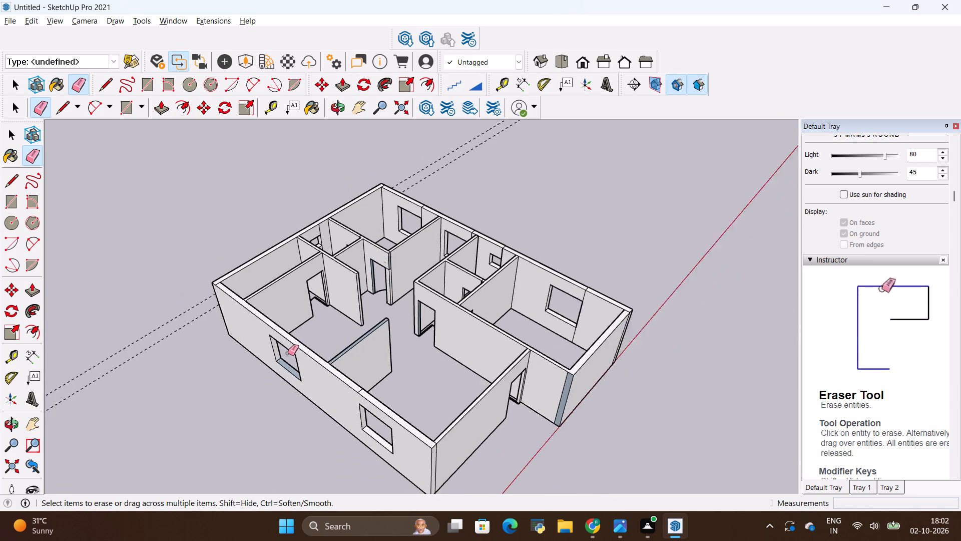
{"action": "scroll", "coordinate": [288, 353], "scroll_direction": "up", "scroll_amount": 3}
{"action": "scroll", "coordinate": [234, 363], "scroll_direction": "up", "scroll_amount": 3}
{"action": "scroll", "coordinate": [250, 319], "scroll_direction": "down", "scroll_amount": 4}
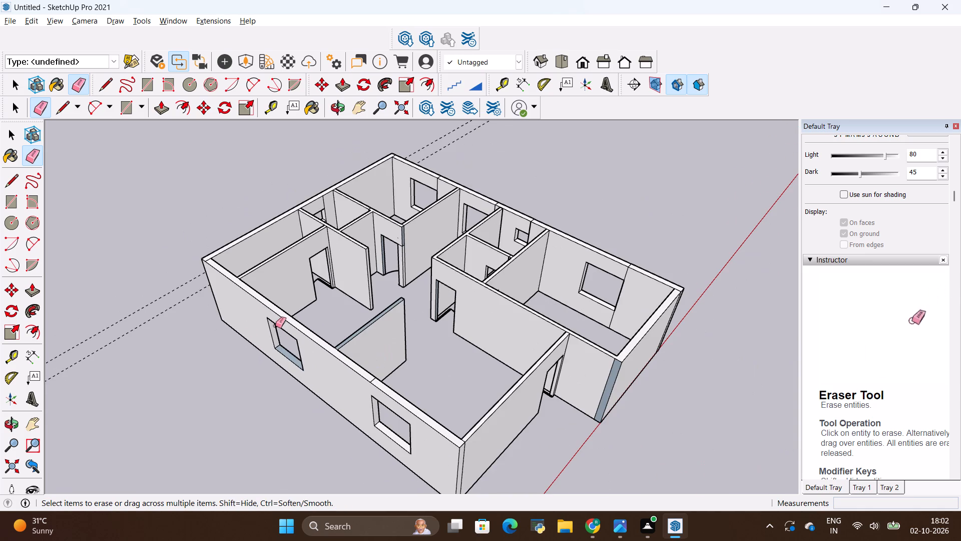
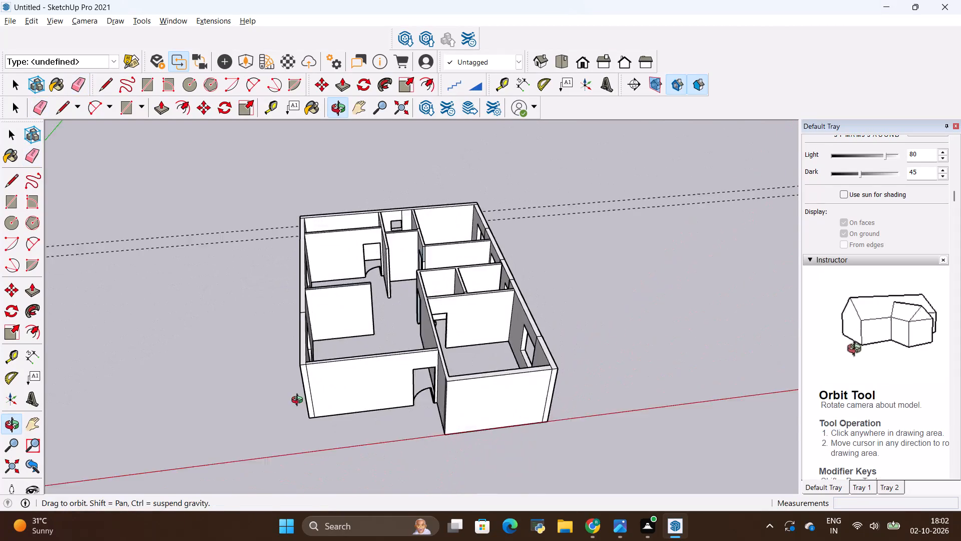
Save the model in the Documents folder under the name 2BHK HOUSE PLAN 09.
{"action": "key", "text": "ctrl+s"}
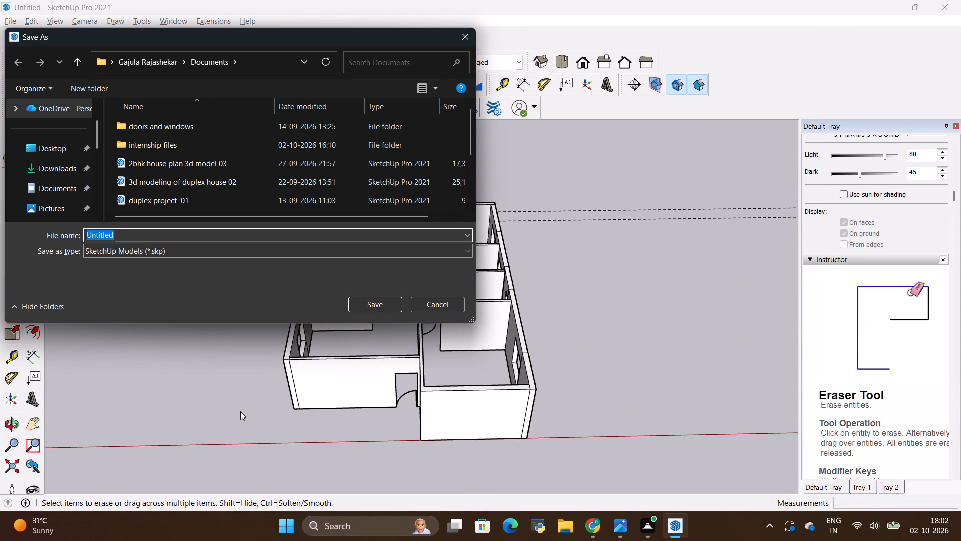
{"action": "key", "text": "BackSpace"}
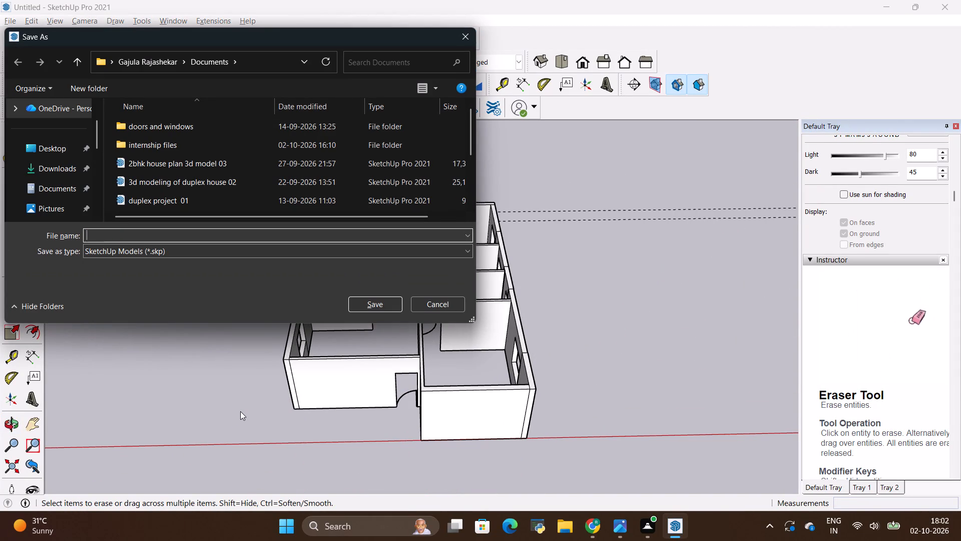
{"action": "key", "text": "2"}
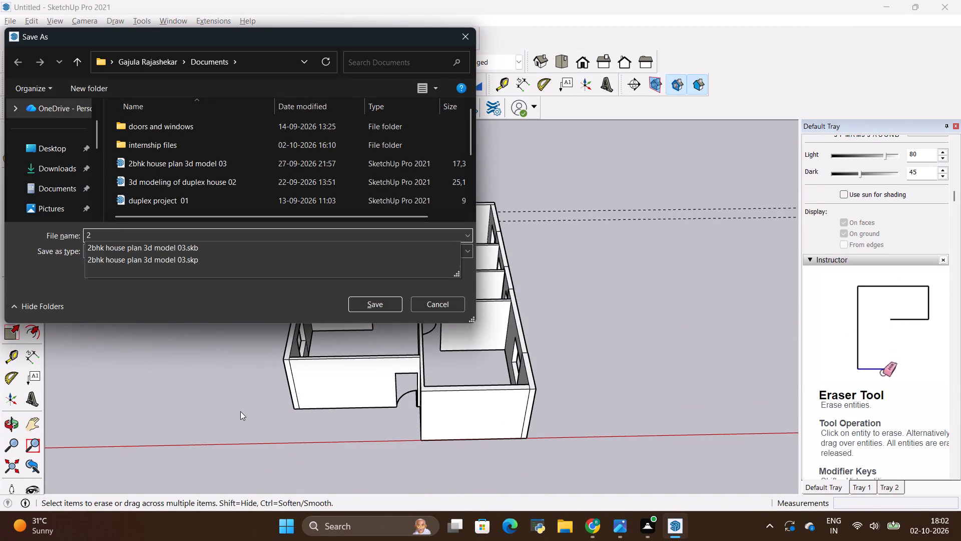
{"action": "type", "text": "BHK"}
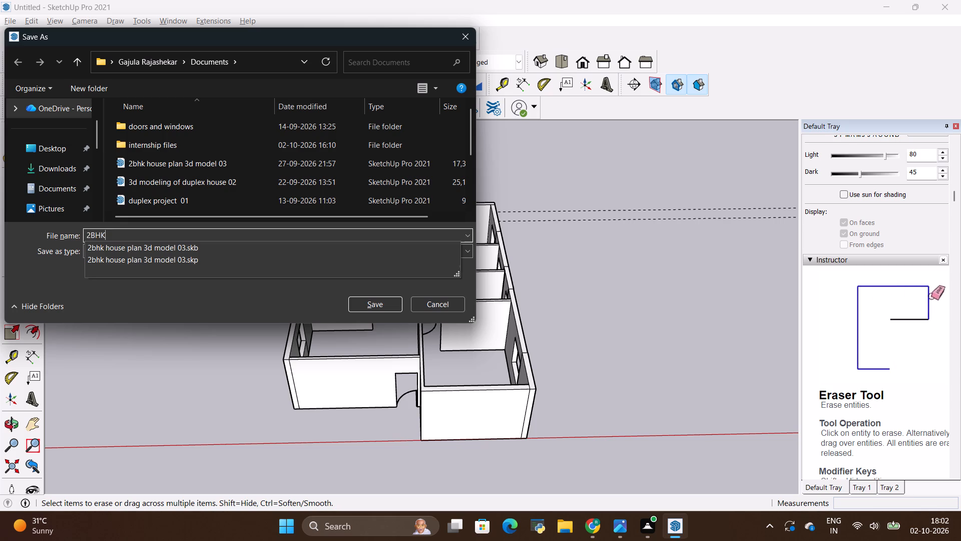
{"action": "key", "text": "space"}
{"action": "type", "text": "HOUSE"}
{"action": "key", "text": "space"}
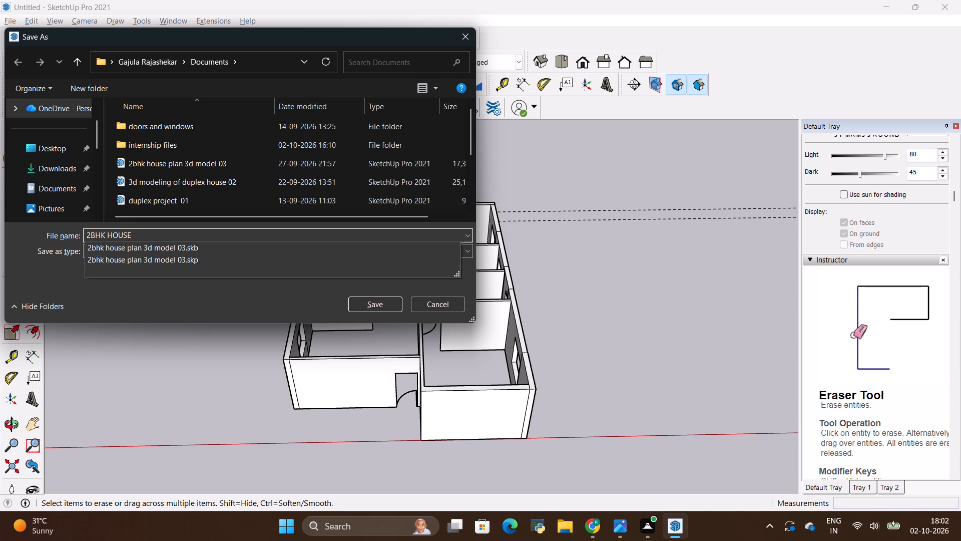
{"action": "type", "text": "PLAN"}
{"action": "key", "text": "space"}
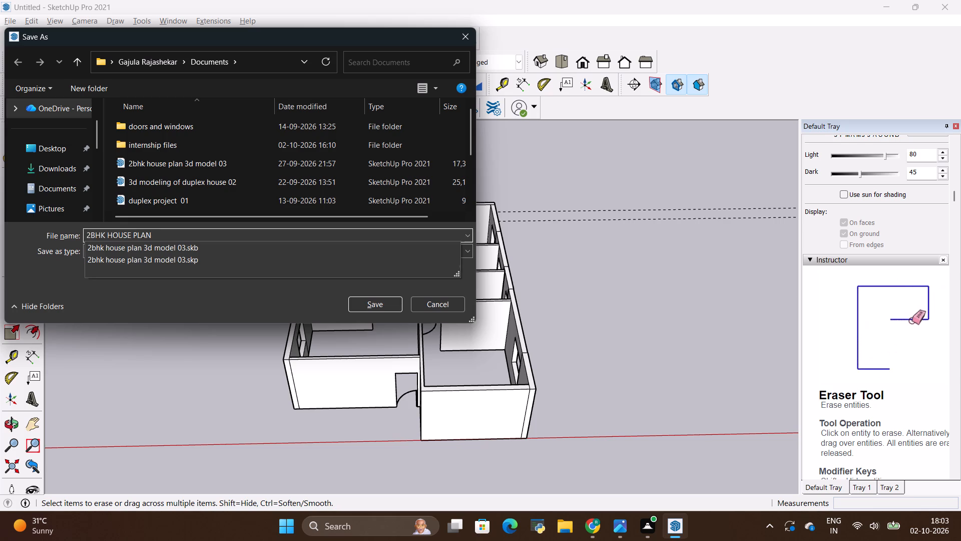
{"action": "type", "text": "09"}
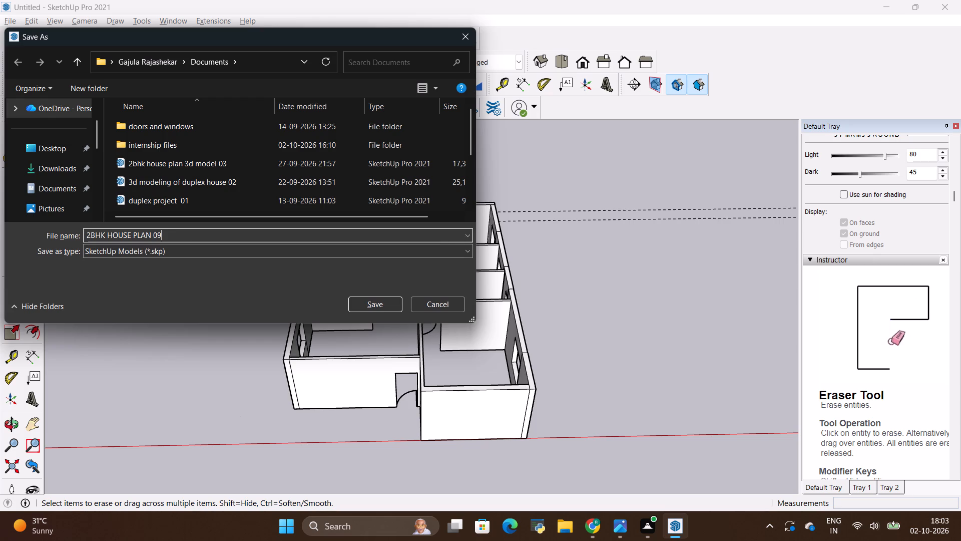
{"action": "left_click", "coordinate": [362, 309]}
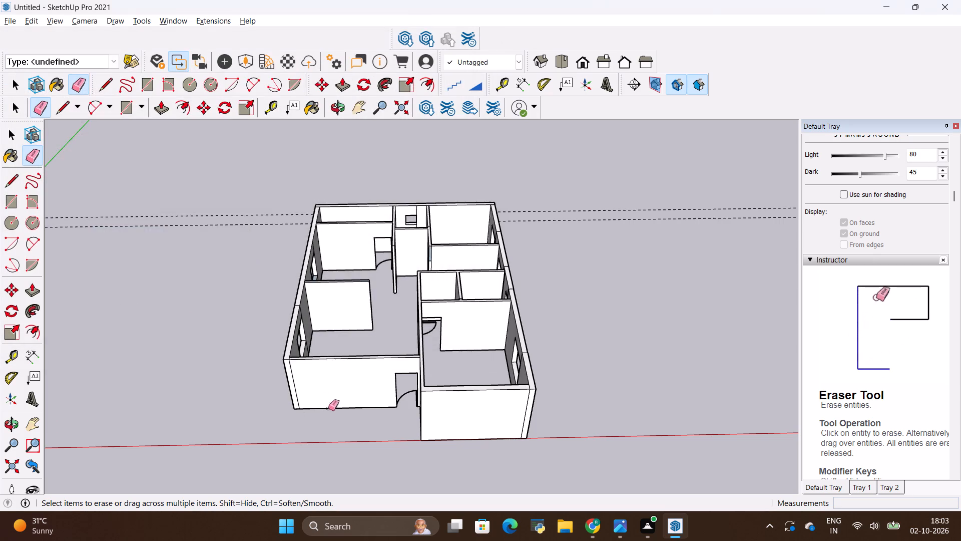
Draw a 44' by 32' rectangle over the wall tops, from the front bedroom's outer corner to the diagonally opposite back corner.
{"action": "scroll", "coordinate": [324, 416], "scroll_direction": "down", "scroll_amount": 2}
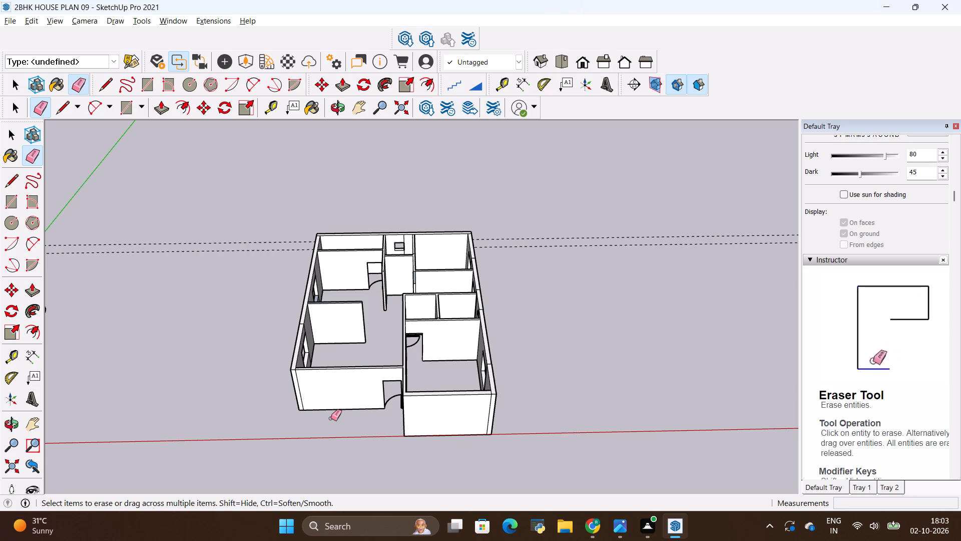
{"action": "scroll", "coordinate": [298, 395], "scroll_direction": "up", "scroll_amount": 3}
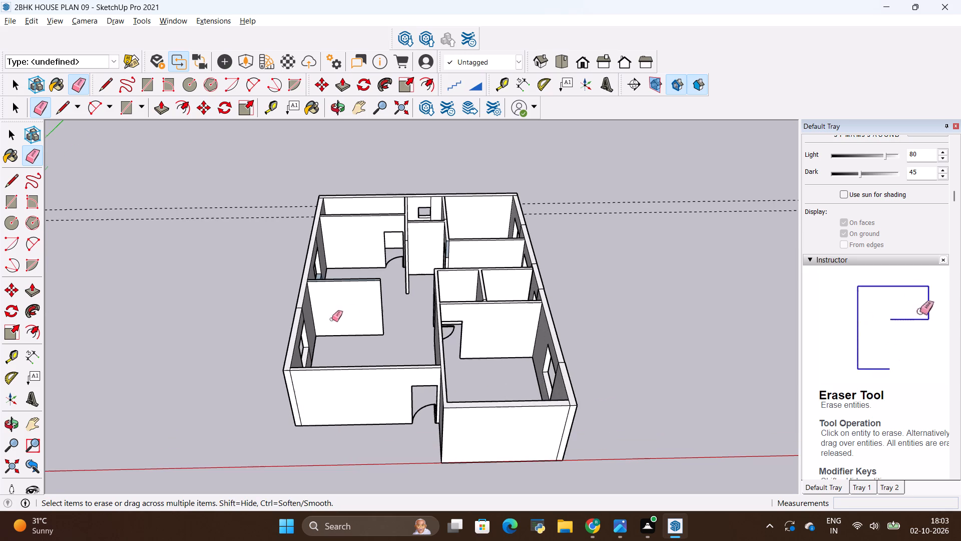
{"action": "middle_click_drag", "start_coordinate": [341, 335], "coordinate": [377, 233]}
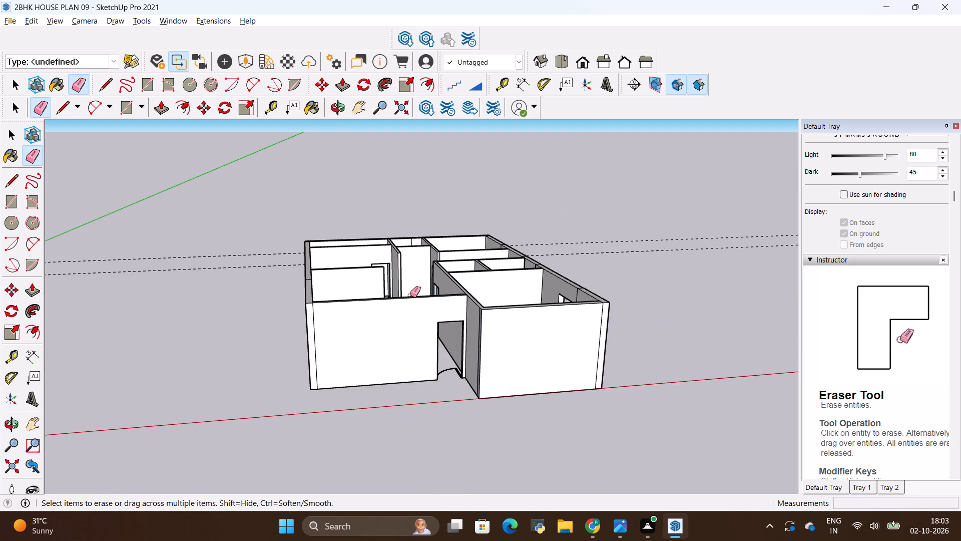
{"action": "scroll", "coordinate": [410, 295], "scroll_direction": "down", "scroll_amount": 2}
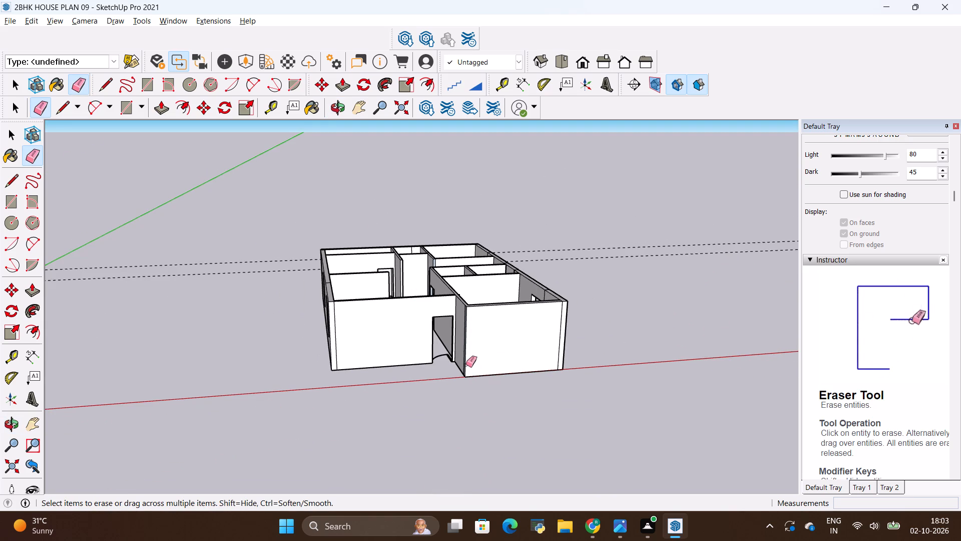
{"action": "middle_click_drag", "start_coordinate": [466, 365], "coordinate": [413, 485]}
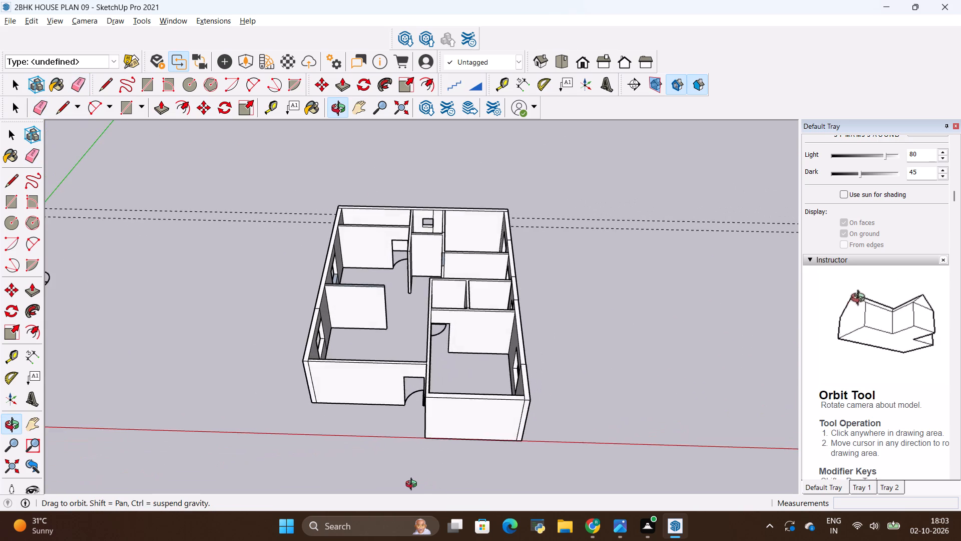
{"action": "middle_click_drag", "start_coordinate": [413, 485], "coordinate": [424, 506]}
{"action": "middle_click_drag", "start_coordinate": [443, 378], "coordinate": [444, 417]}
{"action": "scroll", "coordinate": [583, 429], "scroll_direction": "up", "scroll_amount": 7}
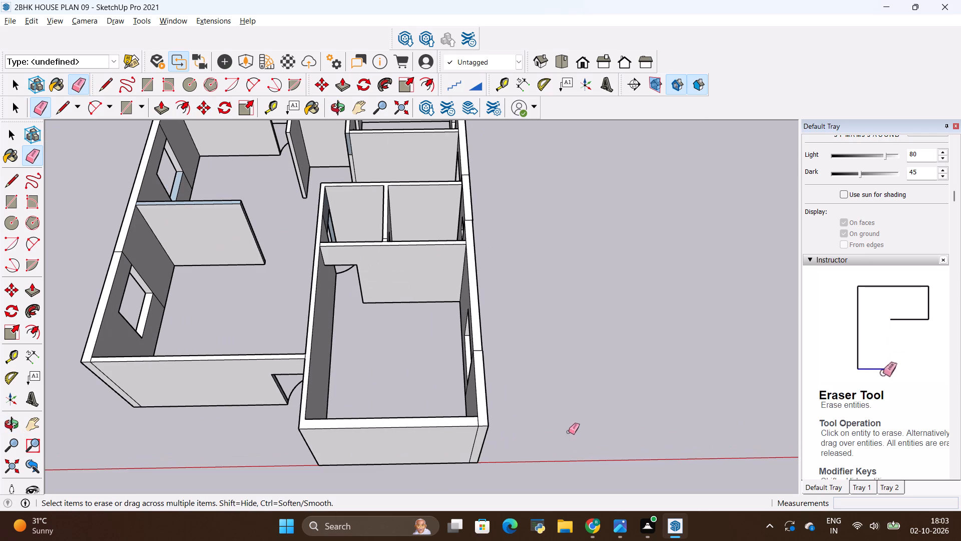
{"action": "key", "text": "r"}
{"action": "left_click", "coordinate": [487, 428]}
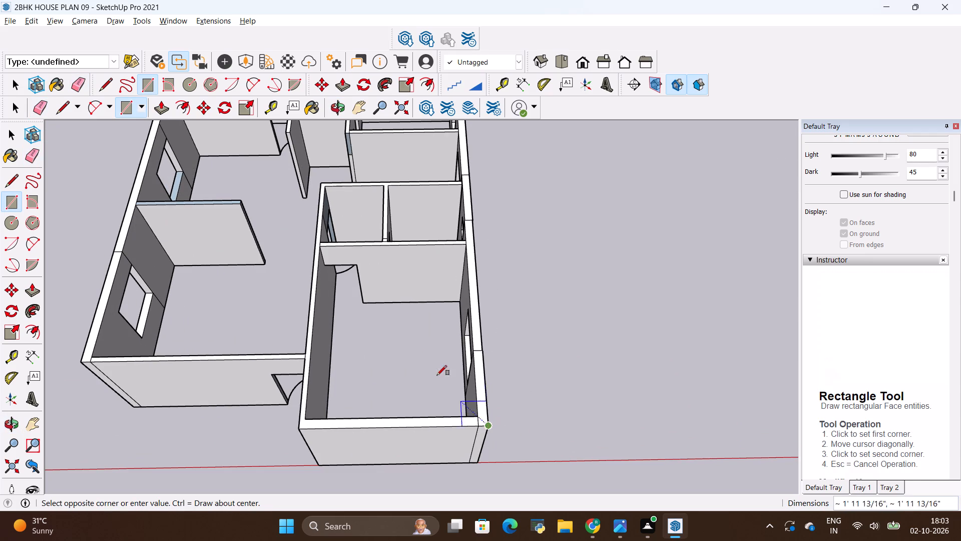
{"action": "scroll", "coordinate": [404, 356], "scroll_direction": "down", "scroll_amount": 9}
{"action": "scroll", "coordinate": [314, 215], "scroll_direction": "up", "scroll_amount": 10}
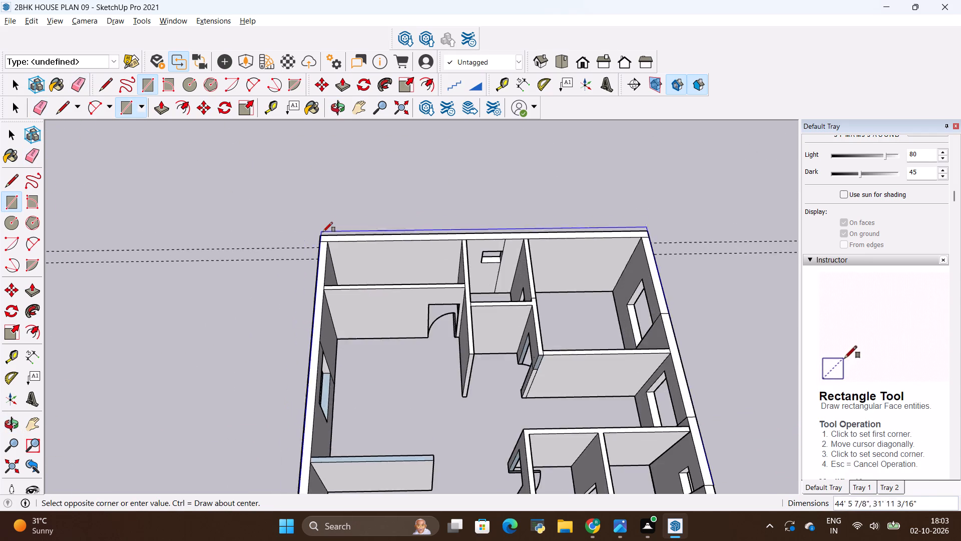
{"action": "scroll", "coordinate": [323, 232], "scroll_direction": "up", "scroll_amount": 3}
{"action": "left_click", "coordinate": [322, 236]}
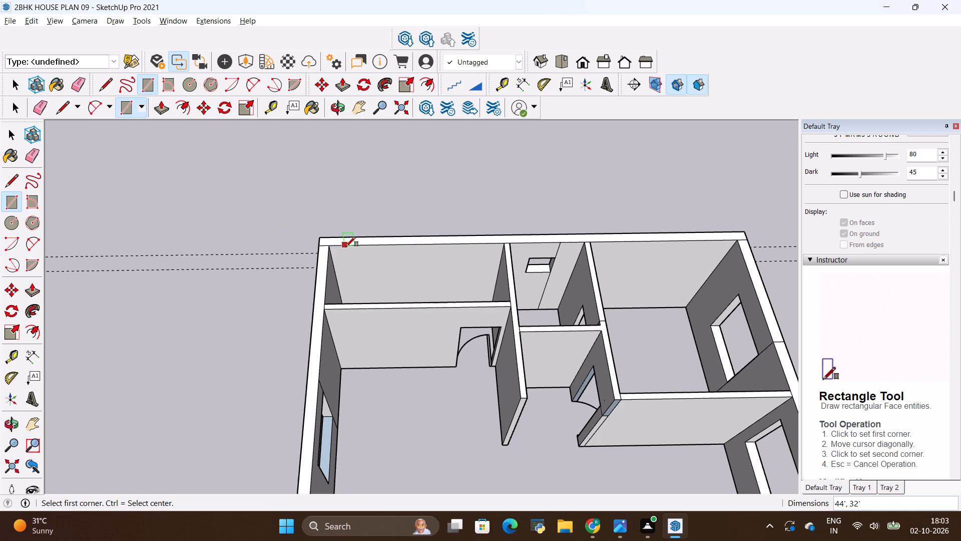
Draw a second rectangle, about 44' by 31' 3", over the wall tops from the back outer corner to the opposite front corner.
{"action": "left_click", "coordinate": [319, 237]}
{"action": "scroll", "coordinate": [329, 214], "scroll_direction": "down", "scroll_amount": 10}
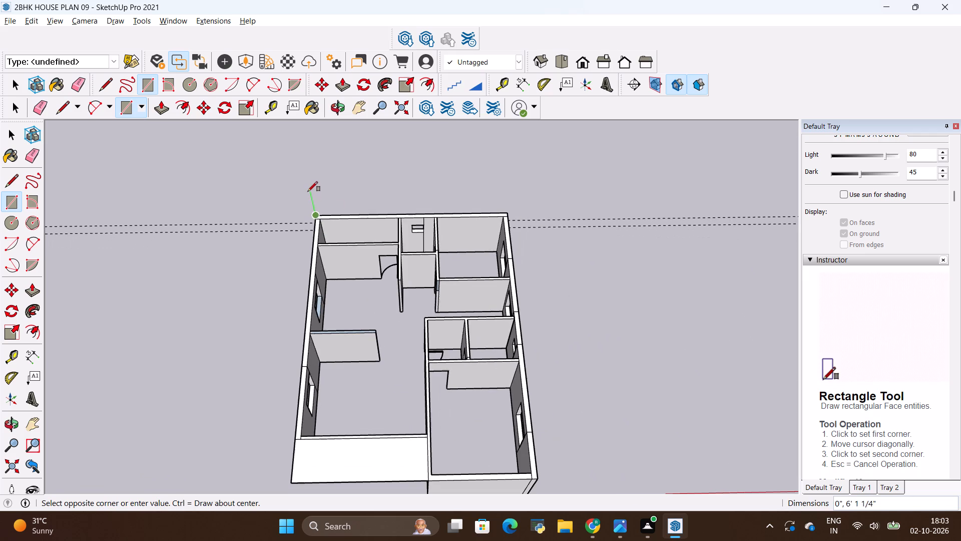
{"action": "left_click", "coordinate": [535, 481]}
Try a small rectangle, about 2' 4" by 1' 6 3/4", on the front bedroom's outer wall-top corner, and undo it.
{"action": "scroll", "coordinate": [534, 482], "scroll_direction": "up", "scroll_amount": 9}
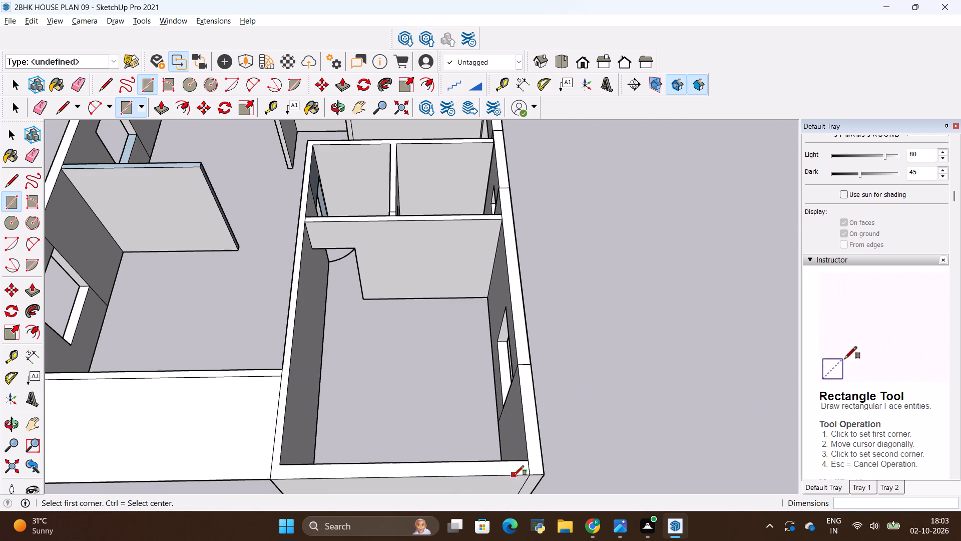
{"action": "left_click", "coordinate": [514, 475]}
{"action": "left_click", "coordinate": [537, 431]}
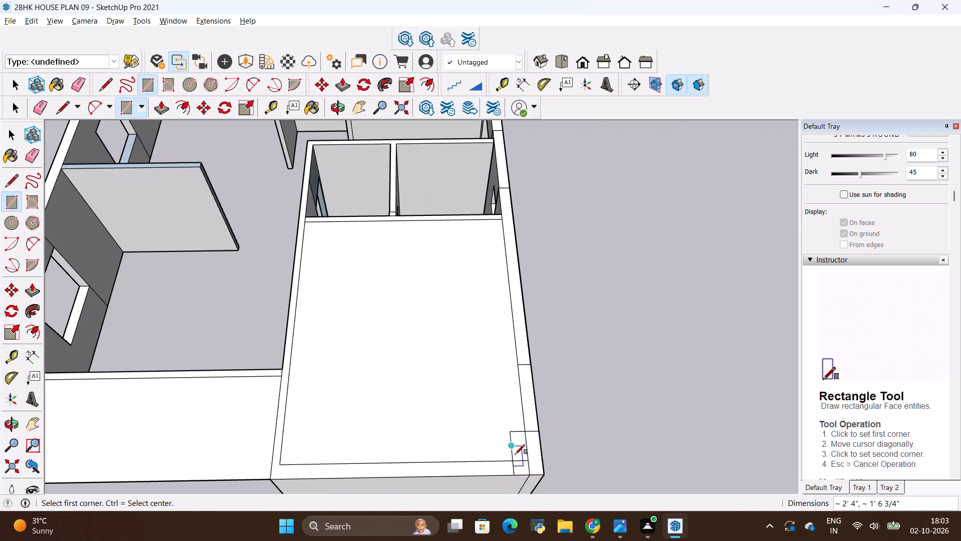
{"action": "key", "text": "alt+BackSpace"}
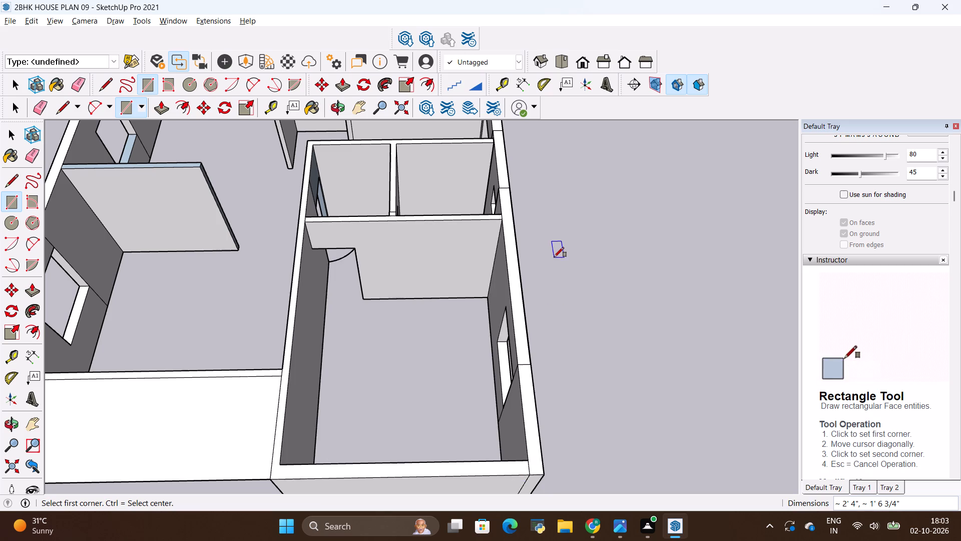
Draw a rectangle about 37' 5 1/2" by 31' 3" over the wall tops, from the hall's front outer corner to the opposite back corner.
{"action": "scroll", "coordinate": [553, 266], "scroll_direction": "down", "scroll_amount": 5}
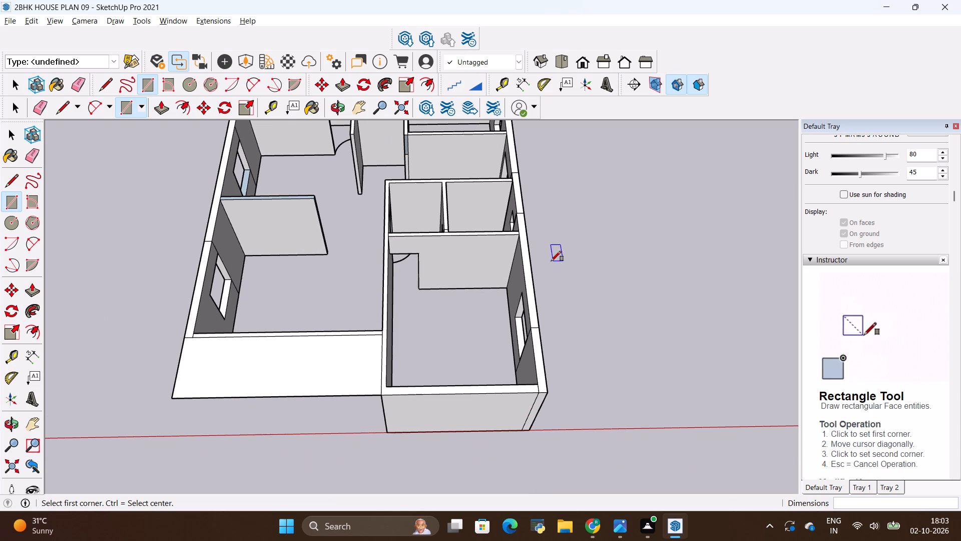
{"action": "scroll", "coordinate": [415, 303], "scroll_direction": "down", "scroll_amount": 4}
{"action": "scroll", "coordinate": [309, 334], "scroll_direction": "up", "scroll_amount": 6}
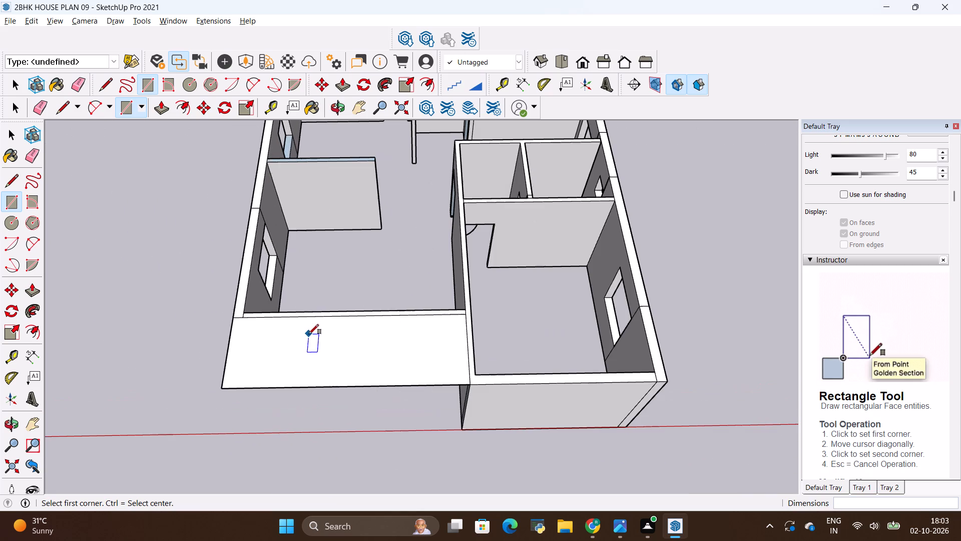
{"action": "left_click", "coordinate": [231, 319]}
{"action": "scroll", "coordinate": [254, 319], "scroll_direction": "down", "scroll_amount": 9}
{"action": "left_click", "coordinate": [421, 162]}
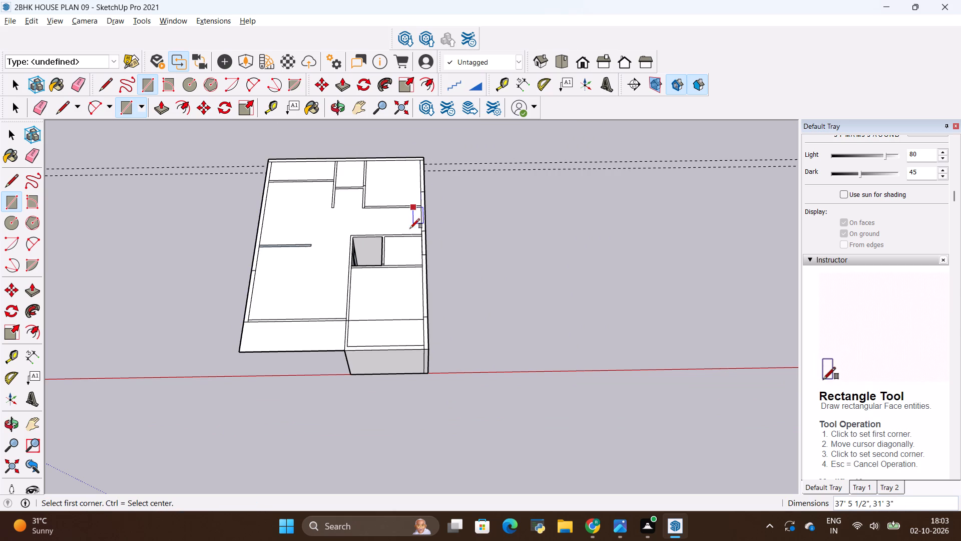
Cover the small room still open beside the hall with a rectangle between its diagonal inner wall corners.
{"action": "scroll", "coordinate": [359, 344], "scroll_direction": "up", "scroll_amount": 2}
{"action": "scroll", "coordinate": [352, 200], "scroll_direction": "up", "scroll_amount": 9}
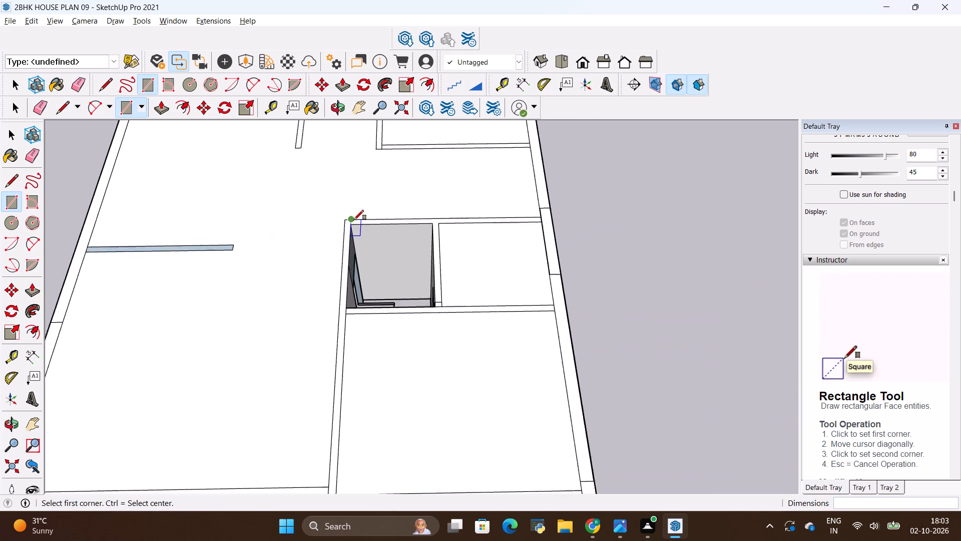
{"action": "left_click", "coordinate": [354, 223]}
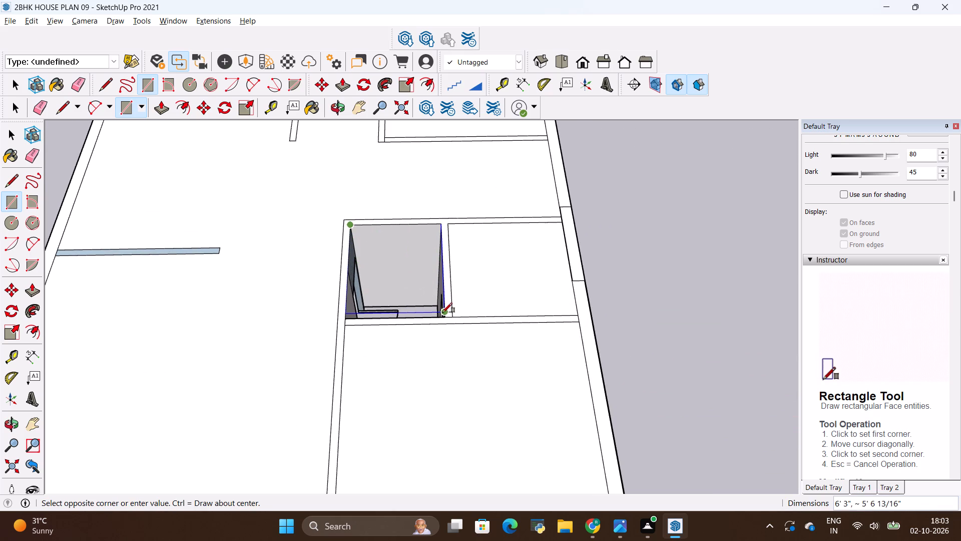
{"action": "left_click", "coordinate": [442, 318]}
Reverse the blue top face of the short partition wall in the hall.
{"action": "scroll", "coordinate": [312, 227], "scroll_direction": "down", "scroll_amount": 4}
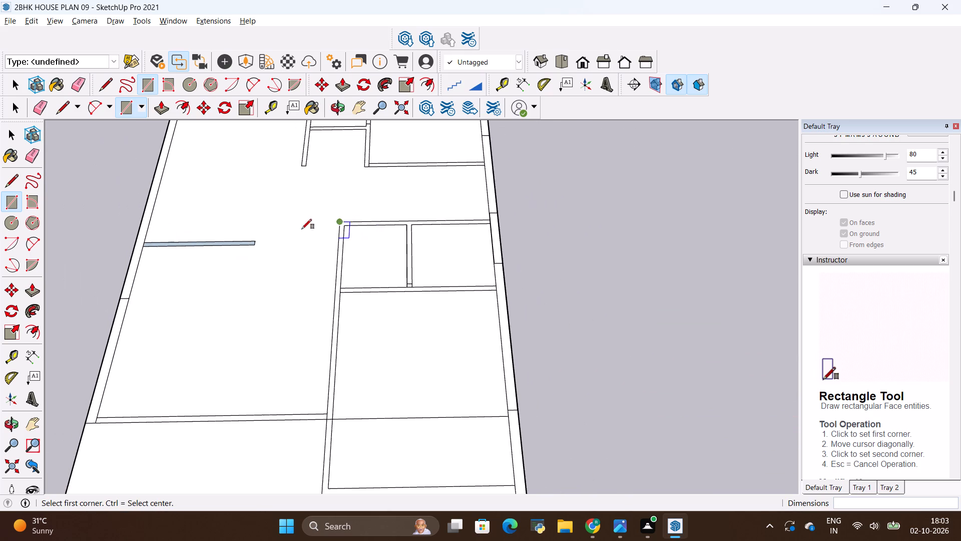
{"action": "scroll", "coordinate": [146, 230], "scroll_direction": "up", "scroll_amount": 4}
{"action": "key", "text": "space"}
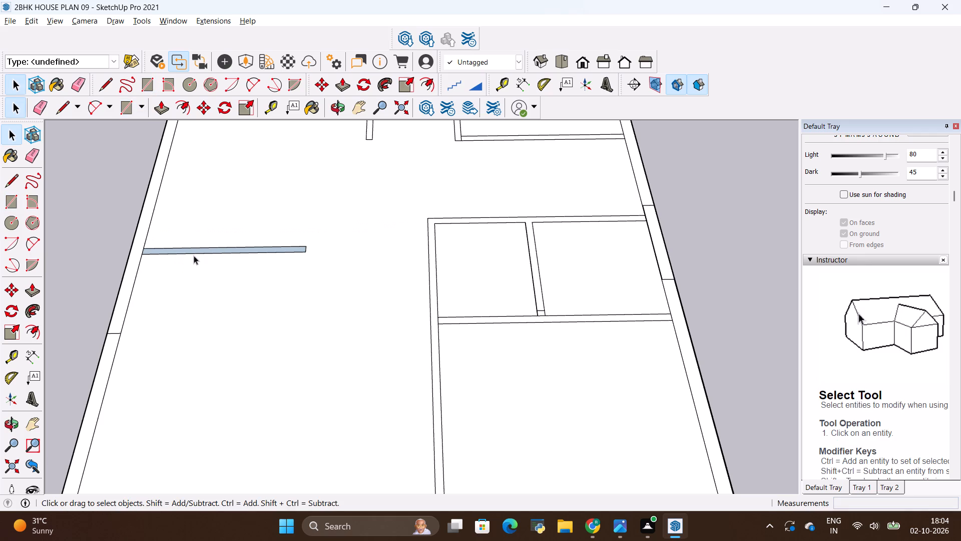
{"action": "scroll", "coordinate": [194, 255], "scroll_direction": "up", "scroll_amount": 7}
{"action": "right_click", "coordinate": [242, 243]}
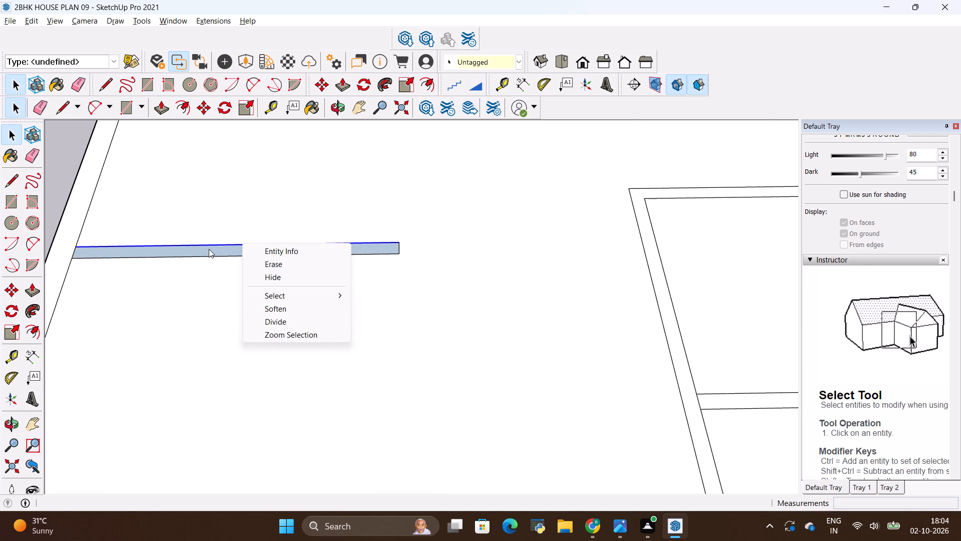
{"action": "left_click", "coordinate": [209, 249]}
{"action": "left_click", "coordinate": [209, 247]}
{"action": "right_click", "coordinate": [209, 247]}
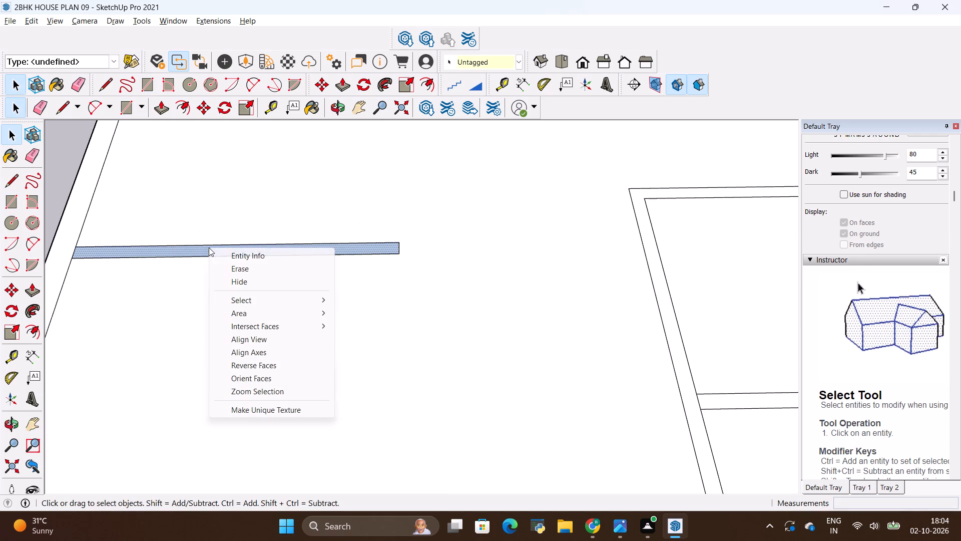
{"action": "left_click", "coordinate": [253, 363]}
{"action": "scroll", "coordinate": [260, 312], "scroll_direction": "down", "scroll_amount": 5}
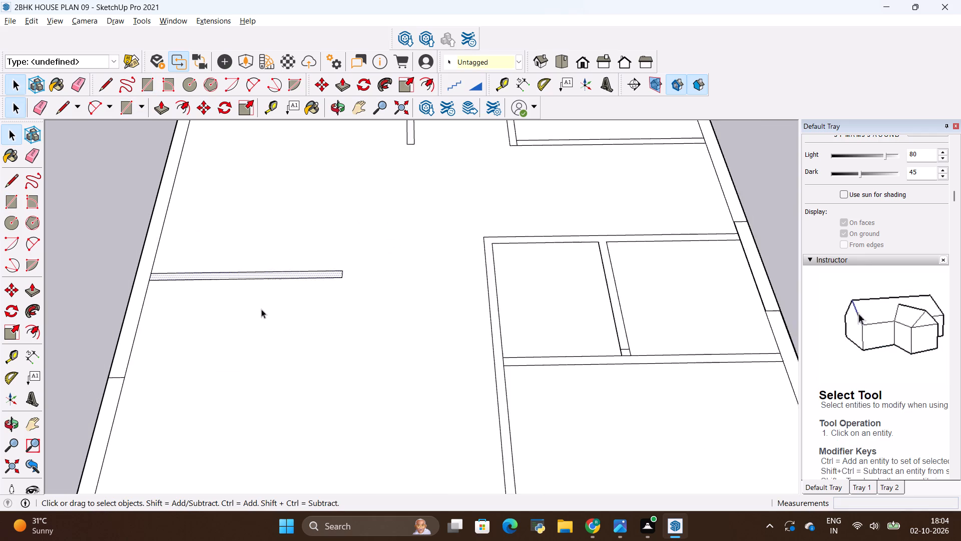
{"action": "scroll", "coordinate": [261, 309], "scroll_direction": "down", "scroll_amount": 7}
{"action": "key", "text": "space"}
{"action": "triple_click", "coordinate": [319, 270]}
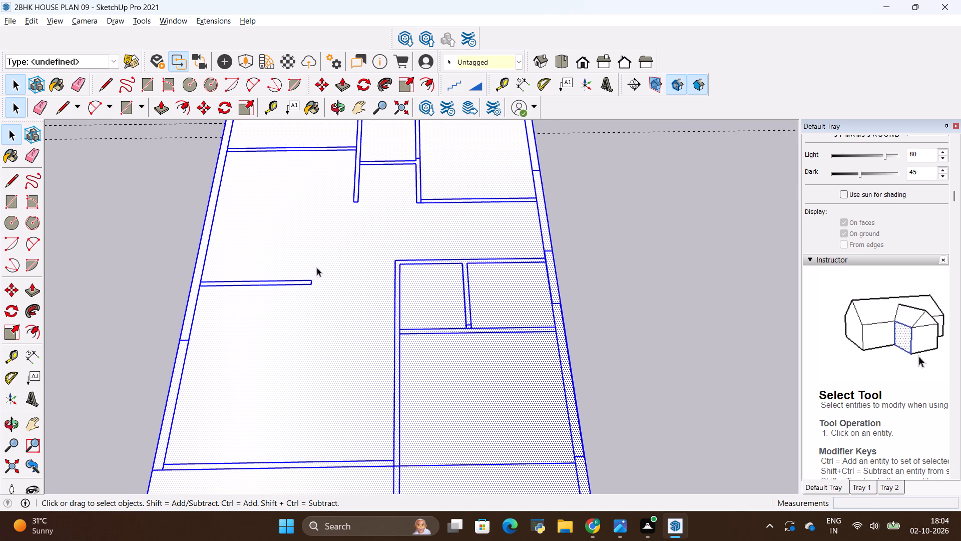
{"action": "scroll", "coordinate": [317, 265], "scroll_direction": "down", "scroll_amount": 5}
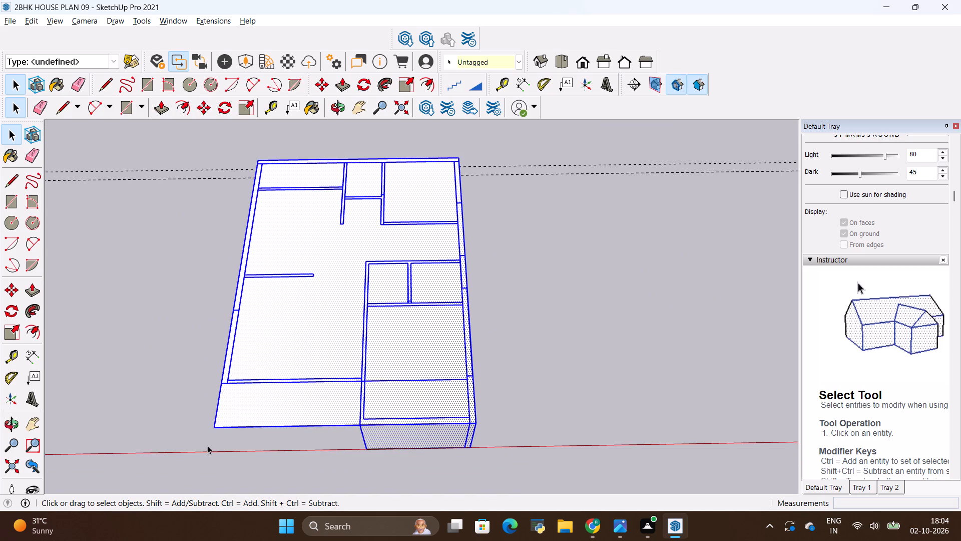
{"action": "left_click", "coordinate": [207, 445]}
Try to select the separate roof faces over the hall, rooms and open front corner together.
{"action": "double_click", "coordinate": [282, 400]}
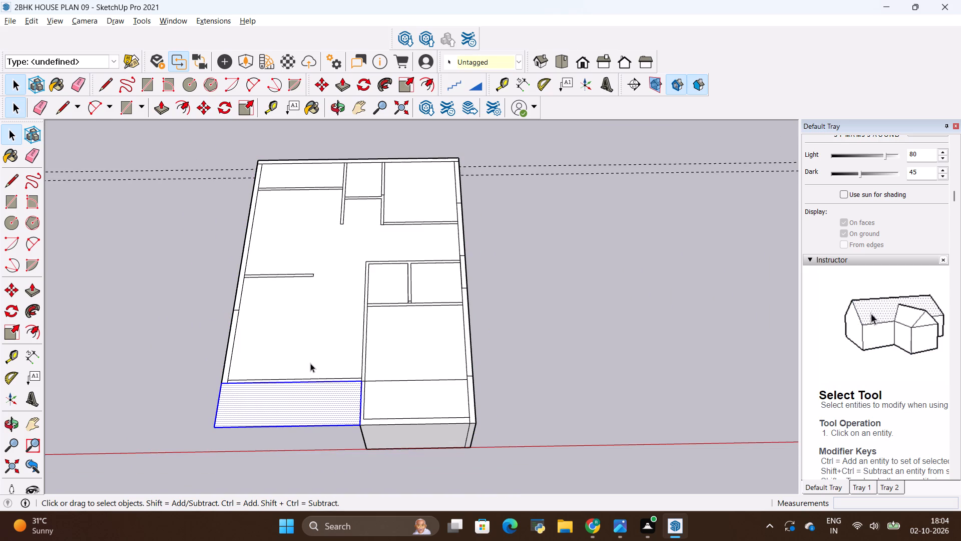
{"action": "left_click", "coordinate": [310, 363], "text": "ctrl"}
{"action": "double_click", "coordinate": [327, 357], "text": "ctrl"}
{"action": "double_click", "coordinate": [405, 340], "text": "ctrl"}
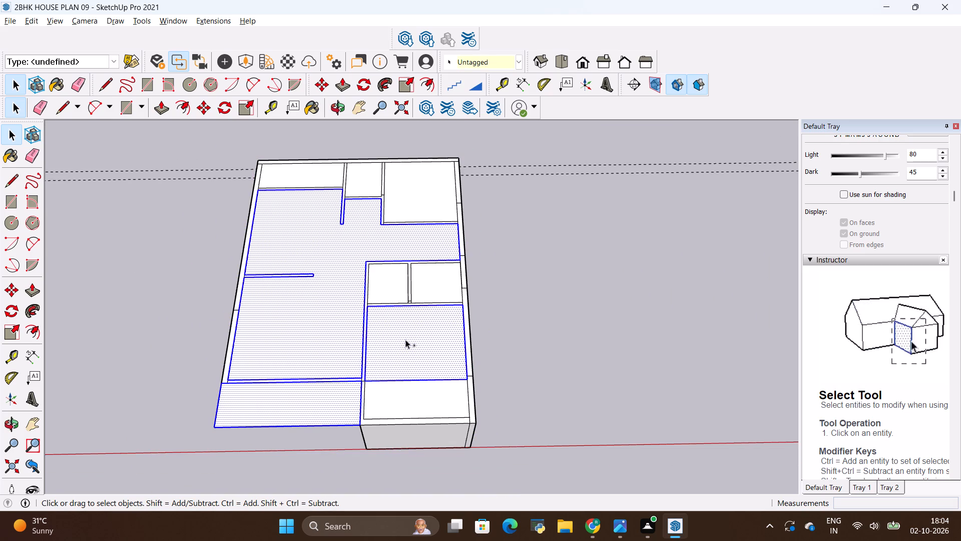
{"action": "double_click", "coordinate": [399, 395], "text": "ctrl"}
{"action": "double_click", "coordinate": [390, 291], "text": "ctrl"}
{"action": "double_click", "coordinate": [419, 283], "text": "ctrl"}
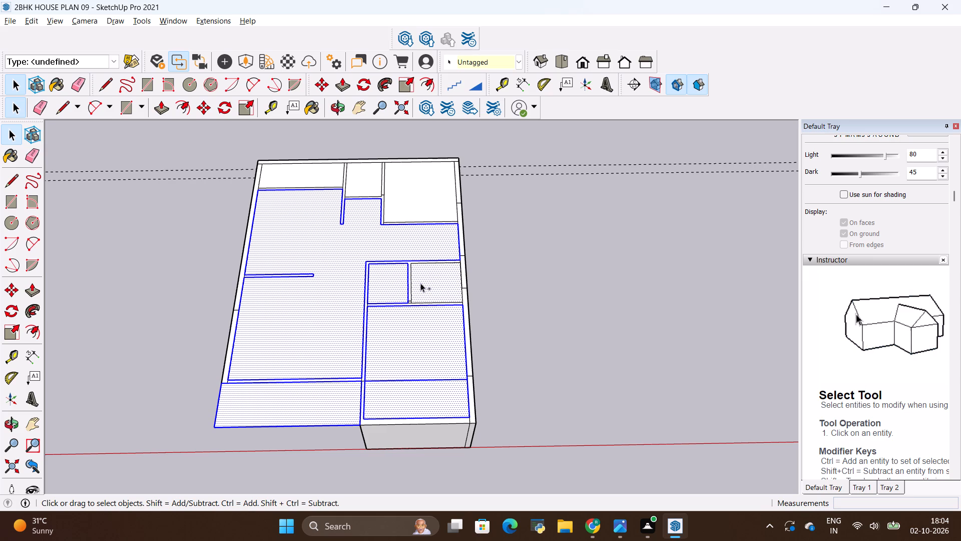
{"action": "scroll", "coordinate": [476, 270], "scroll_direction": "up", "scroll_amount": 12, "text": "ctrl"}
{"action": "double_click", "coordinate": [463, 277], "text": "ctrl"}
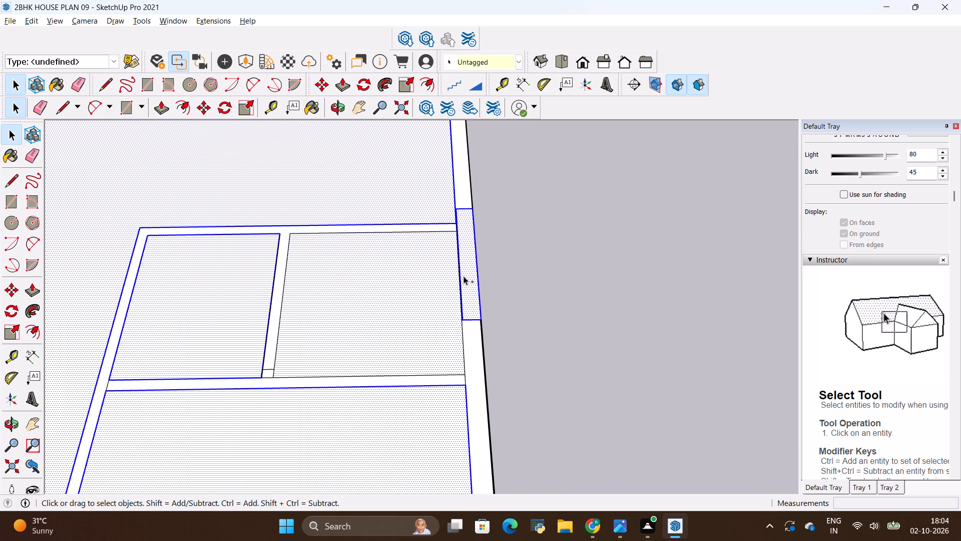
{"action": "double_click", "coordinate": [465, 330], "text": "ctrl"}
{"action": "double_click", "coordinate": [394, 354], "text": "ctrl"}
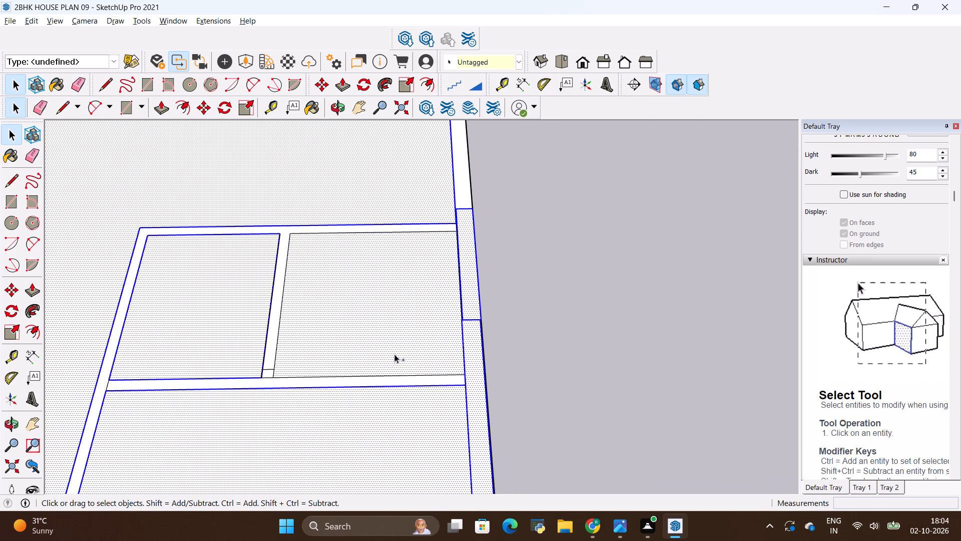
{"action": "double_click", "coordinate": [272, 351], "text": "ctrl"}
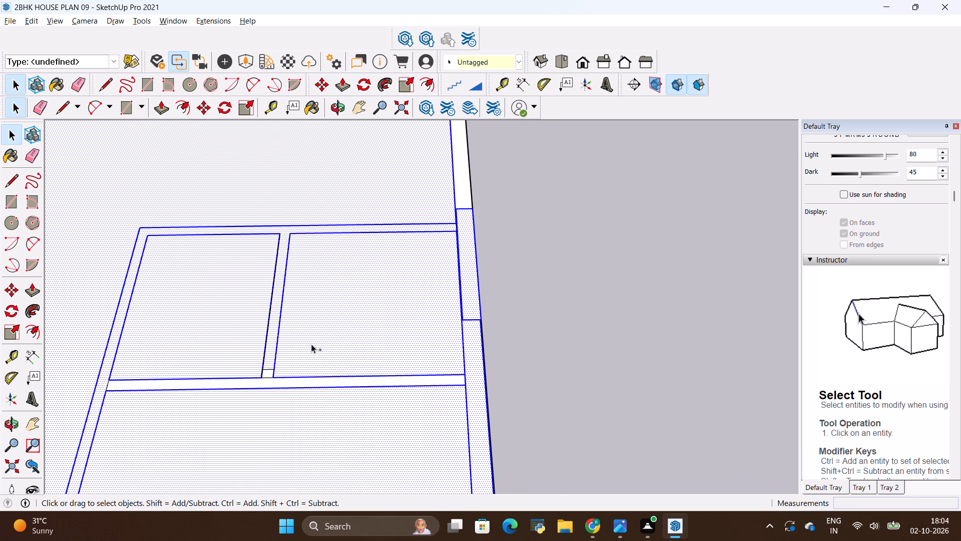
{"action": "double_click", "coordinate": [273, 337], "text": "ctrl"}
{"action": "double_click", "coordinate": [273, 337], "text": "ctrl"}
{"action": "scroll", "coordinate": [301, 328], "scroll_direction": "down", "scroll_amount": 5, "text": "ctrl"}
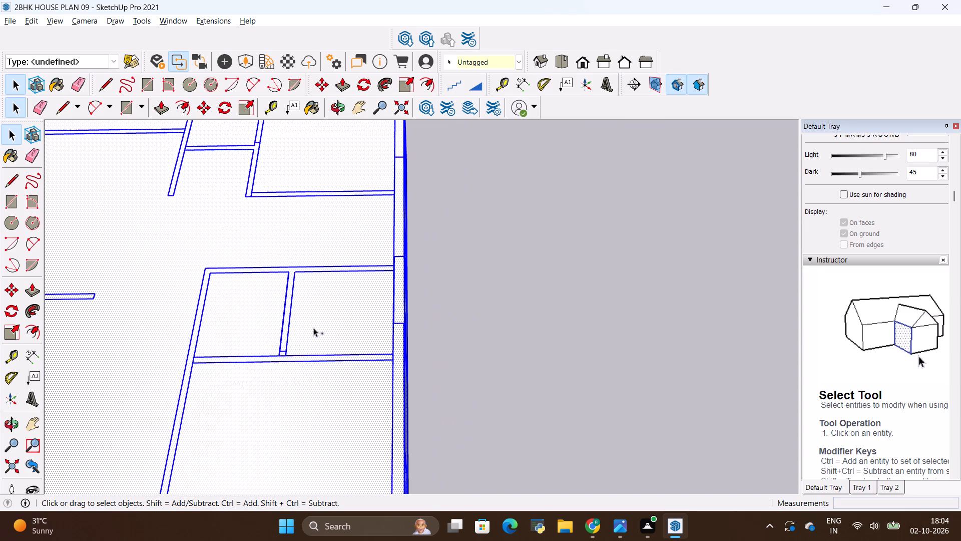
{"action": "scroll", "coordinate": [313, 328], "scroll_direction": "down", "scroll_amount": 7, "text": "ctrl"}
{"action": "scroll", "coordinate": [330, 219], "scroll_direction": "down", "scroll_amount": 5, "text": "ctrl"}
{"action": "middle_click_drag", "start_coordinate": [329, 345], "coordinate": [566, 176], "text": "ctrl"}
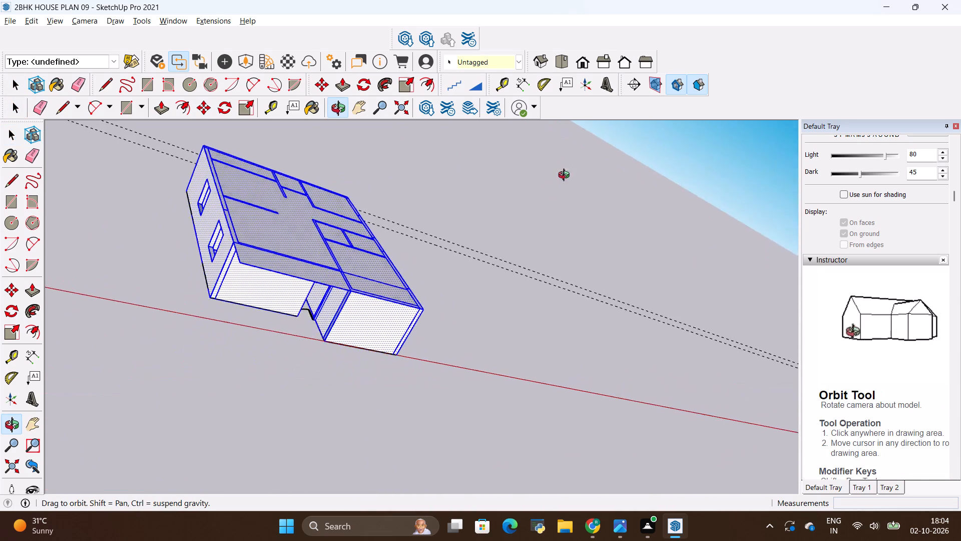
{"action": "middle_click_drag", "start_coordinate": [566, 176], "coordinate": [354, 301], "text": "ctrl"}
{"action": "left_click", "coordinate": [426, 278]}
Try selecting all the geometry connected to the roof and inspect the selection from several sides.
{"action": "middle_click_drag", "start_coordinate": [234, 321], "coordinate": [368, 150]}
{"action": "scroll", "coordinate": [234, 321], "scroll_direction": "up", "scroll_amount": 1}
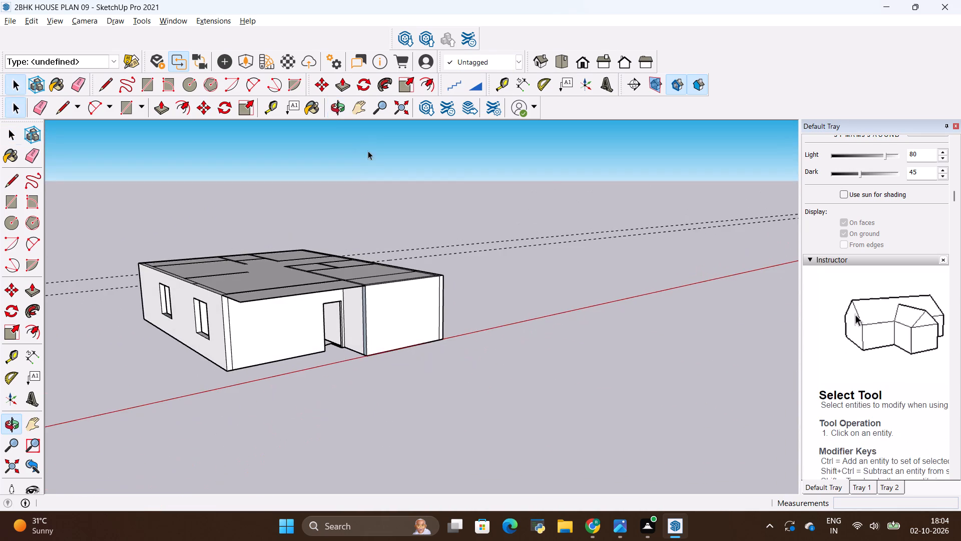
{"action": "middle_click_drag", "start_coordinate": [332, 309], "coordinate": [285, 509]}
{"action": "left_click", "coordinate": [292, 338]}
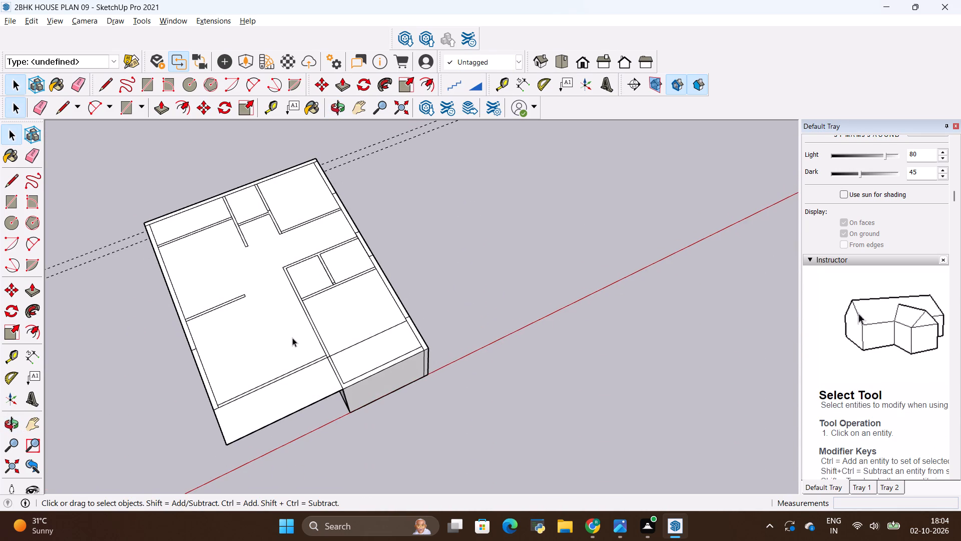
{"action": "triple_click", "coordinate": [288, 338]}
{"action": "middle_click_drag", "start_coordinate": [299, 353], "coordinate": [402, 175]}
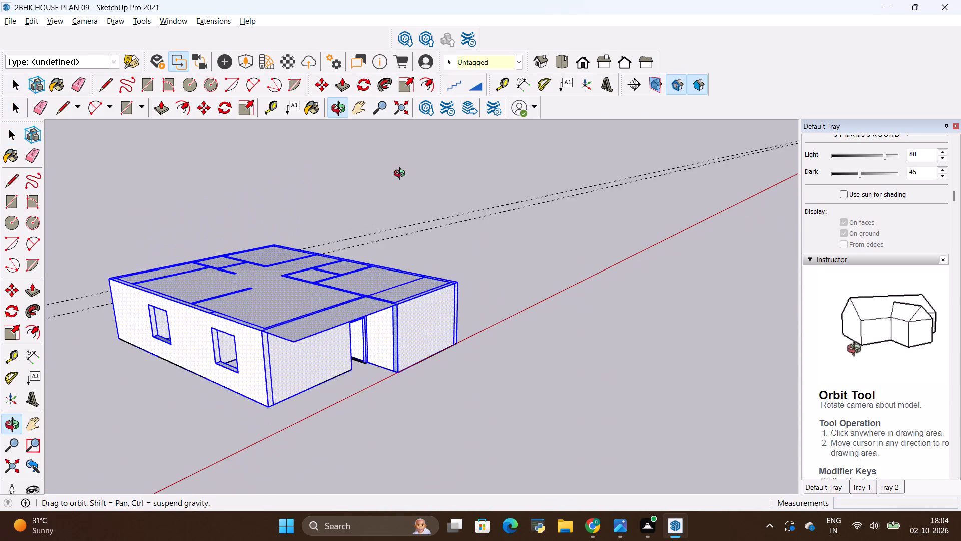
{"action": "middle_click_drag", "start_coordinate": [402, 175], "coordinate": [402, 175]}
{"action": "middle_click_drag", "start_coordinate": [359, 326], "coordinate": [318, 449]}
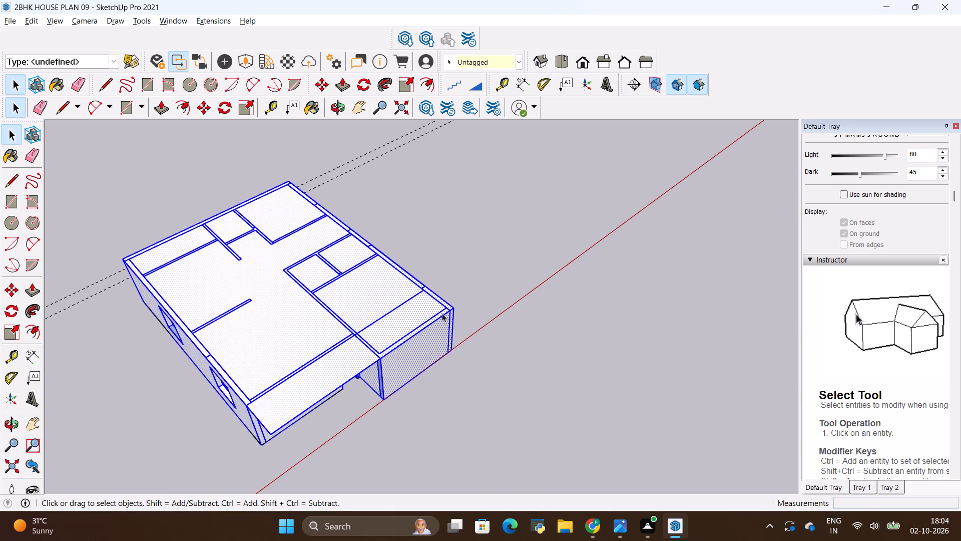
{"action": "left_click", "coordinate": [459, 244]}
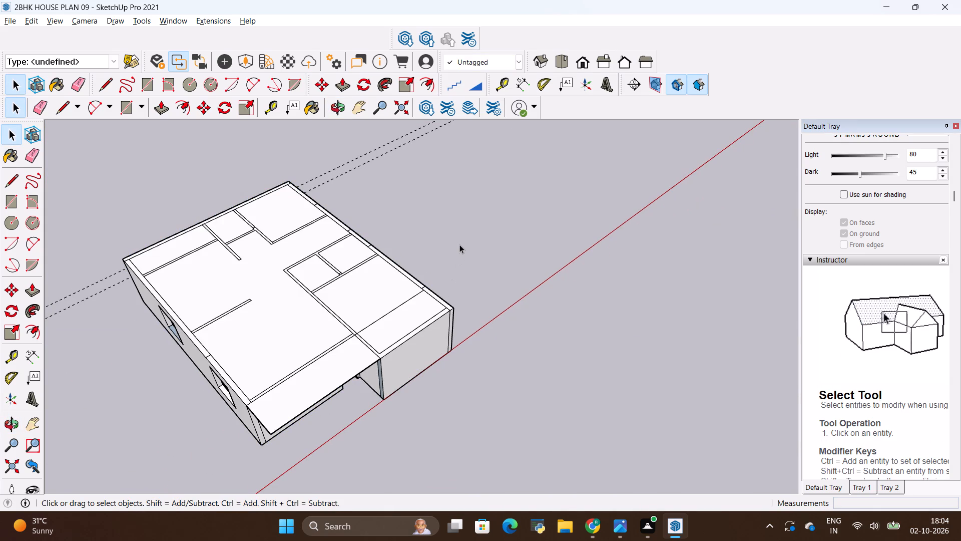
Undo the roof faces drawn over the wall tops and the front corner so the rooms are open again.
{"action": "key", "text": "super+BackSpace"}
{"action": "key", "text": "alt+BackSpace"}
{"action": "key", "text": "alt+BackSpace"}
{"action": "key", "text": "alt+BackSpace"}
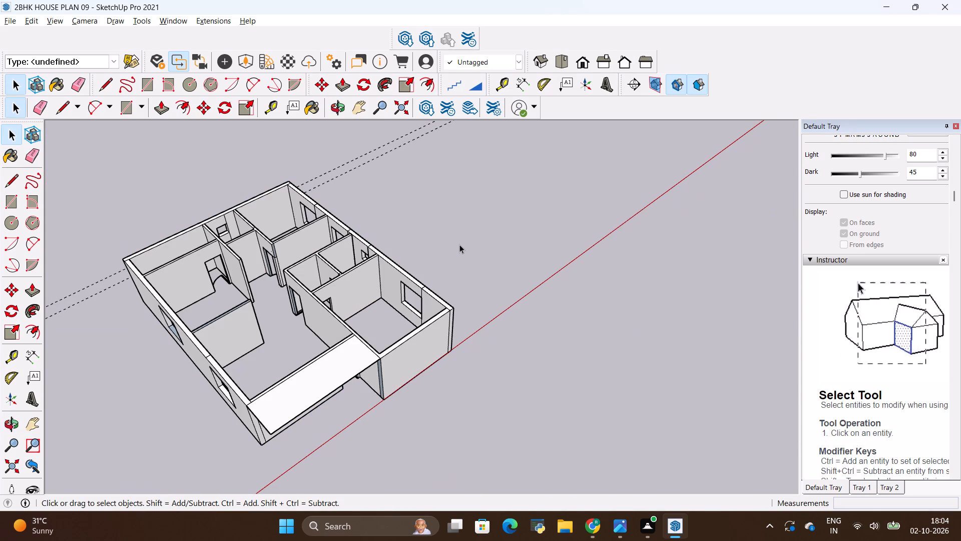
{"action": "key", "text": "alt+BackSpace"}
{"action": "key", "text": "alt+BackSpace"}
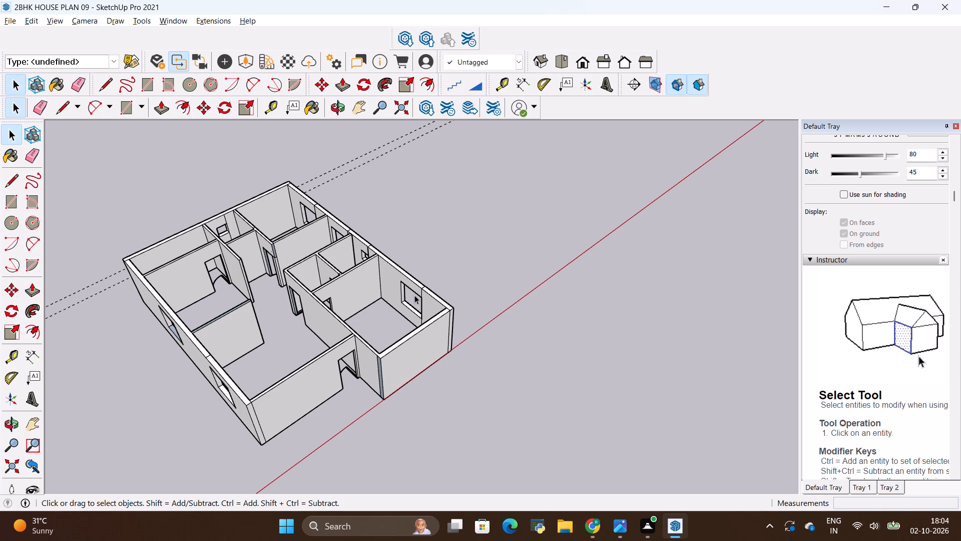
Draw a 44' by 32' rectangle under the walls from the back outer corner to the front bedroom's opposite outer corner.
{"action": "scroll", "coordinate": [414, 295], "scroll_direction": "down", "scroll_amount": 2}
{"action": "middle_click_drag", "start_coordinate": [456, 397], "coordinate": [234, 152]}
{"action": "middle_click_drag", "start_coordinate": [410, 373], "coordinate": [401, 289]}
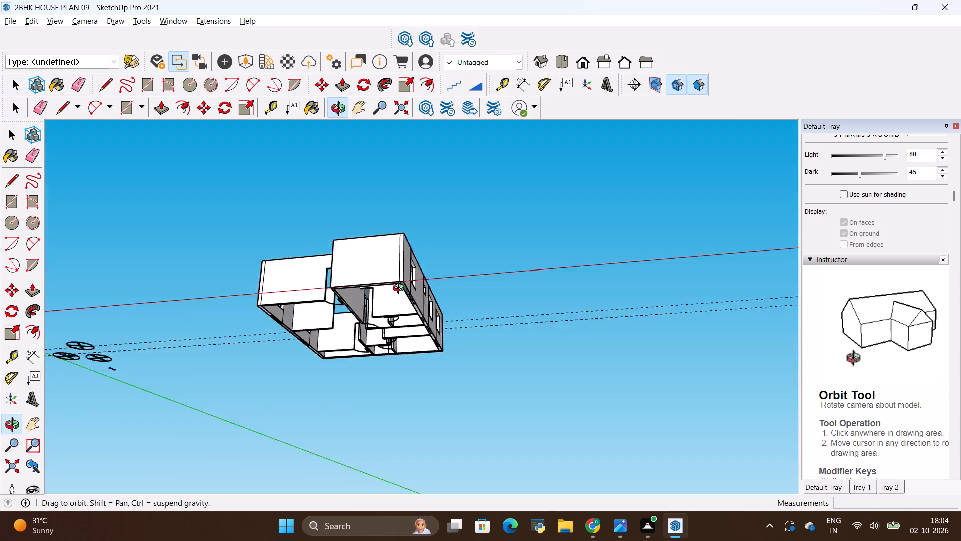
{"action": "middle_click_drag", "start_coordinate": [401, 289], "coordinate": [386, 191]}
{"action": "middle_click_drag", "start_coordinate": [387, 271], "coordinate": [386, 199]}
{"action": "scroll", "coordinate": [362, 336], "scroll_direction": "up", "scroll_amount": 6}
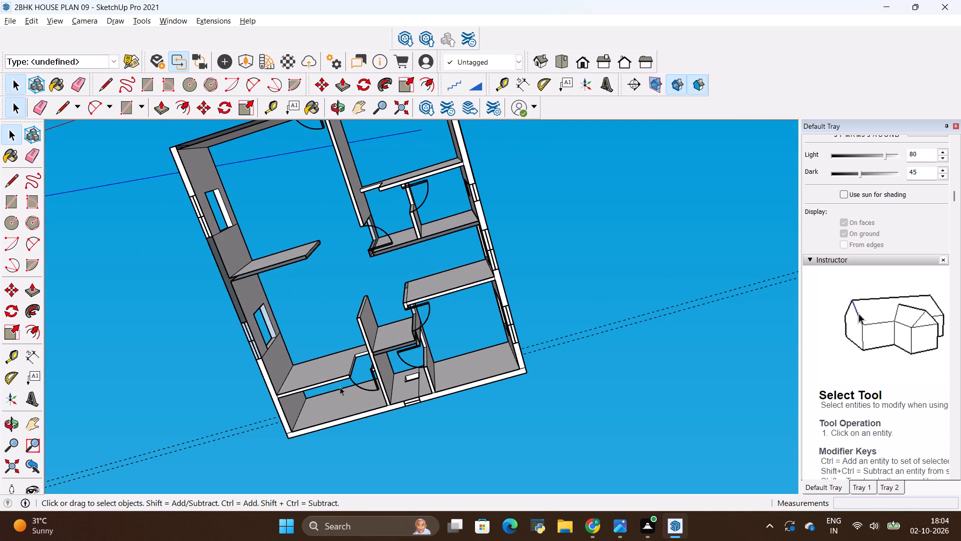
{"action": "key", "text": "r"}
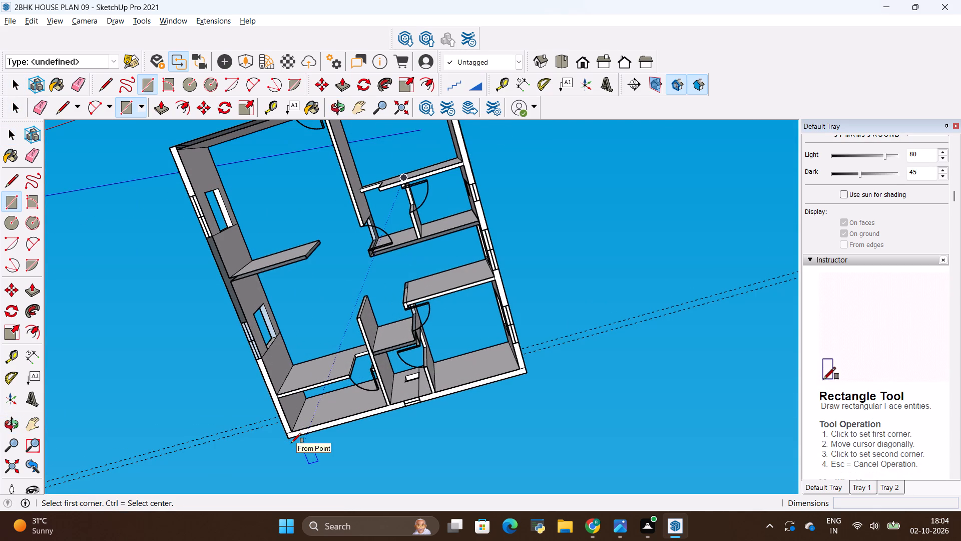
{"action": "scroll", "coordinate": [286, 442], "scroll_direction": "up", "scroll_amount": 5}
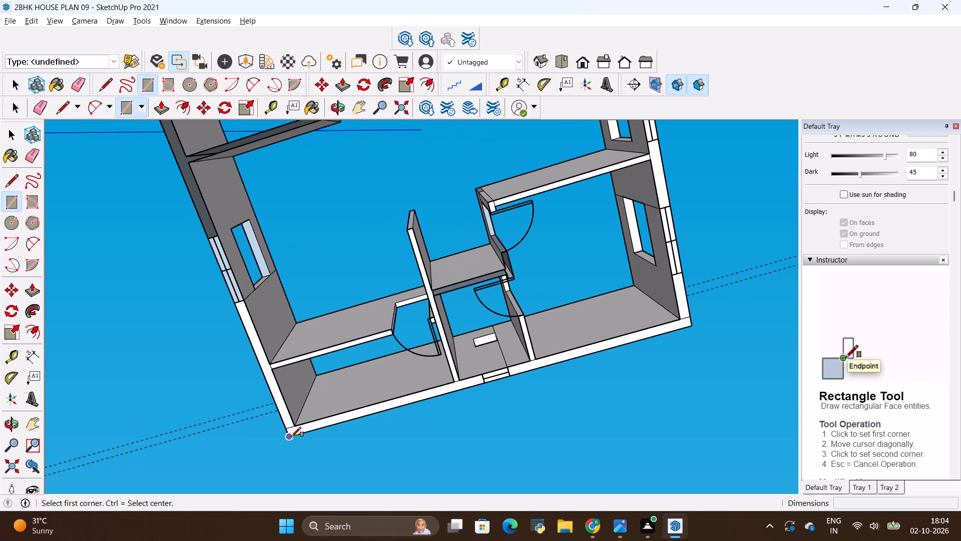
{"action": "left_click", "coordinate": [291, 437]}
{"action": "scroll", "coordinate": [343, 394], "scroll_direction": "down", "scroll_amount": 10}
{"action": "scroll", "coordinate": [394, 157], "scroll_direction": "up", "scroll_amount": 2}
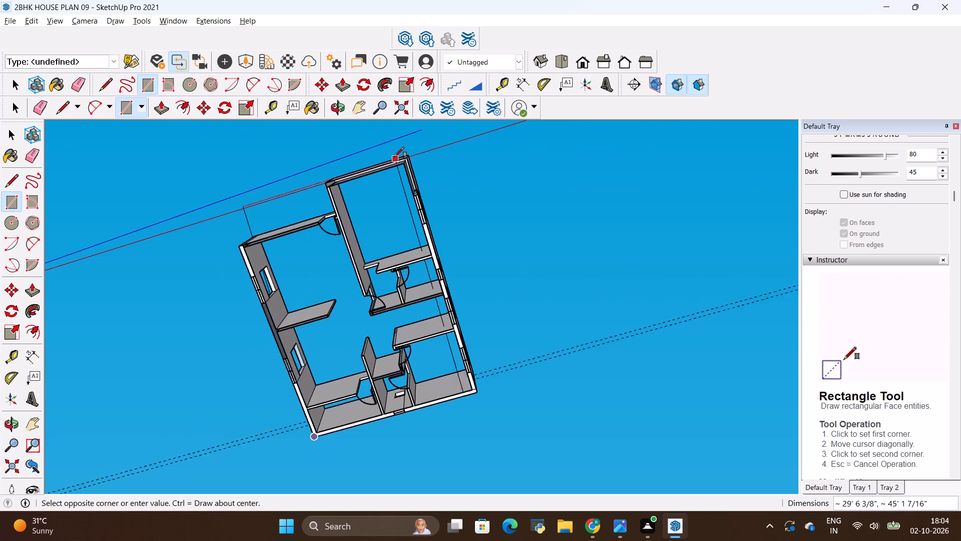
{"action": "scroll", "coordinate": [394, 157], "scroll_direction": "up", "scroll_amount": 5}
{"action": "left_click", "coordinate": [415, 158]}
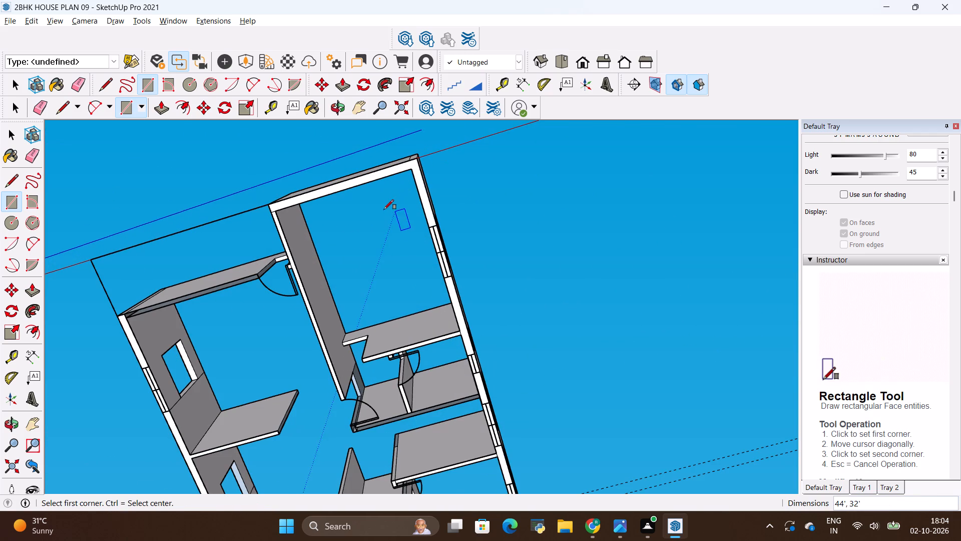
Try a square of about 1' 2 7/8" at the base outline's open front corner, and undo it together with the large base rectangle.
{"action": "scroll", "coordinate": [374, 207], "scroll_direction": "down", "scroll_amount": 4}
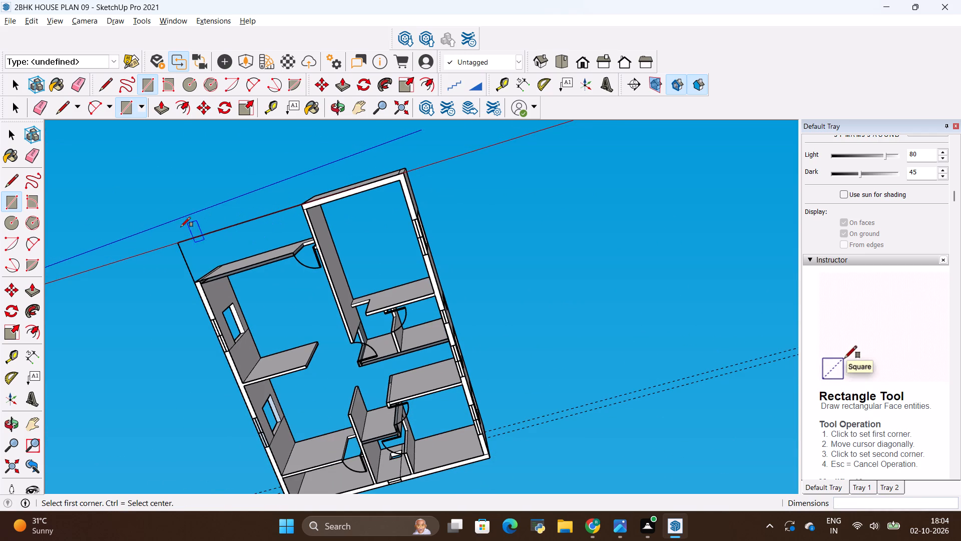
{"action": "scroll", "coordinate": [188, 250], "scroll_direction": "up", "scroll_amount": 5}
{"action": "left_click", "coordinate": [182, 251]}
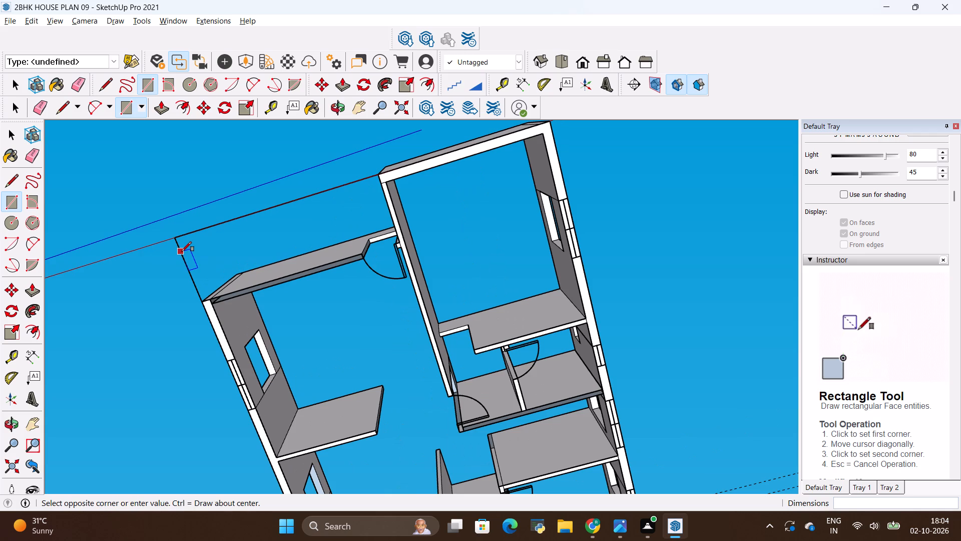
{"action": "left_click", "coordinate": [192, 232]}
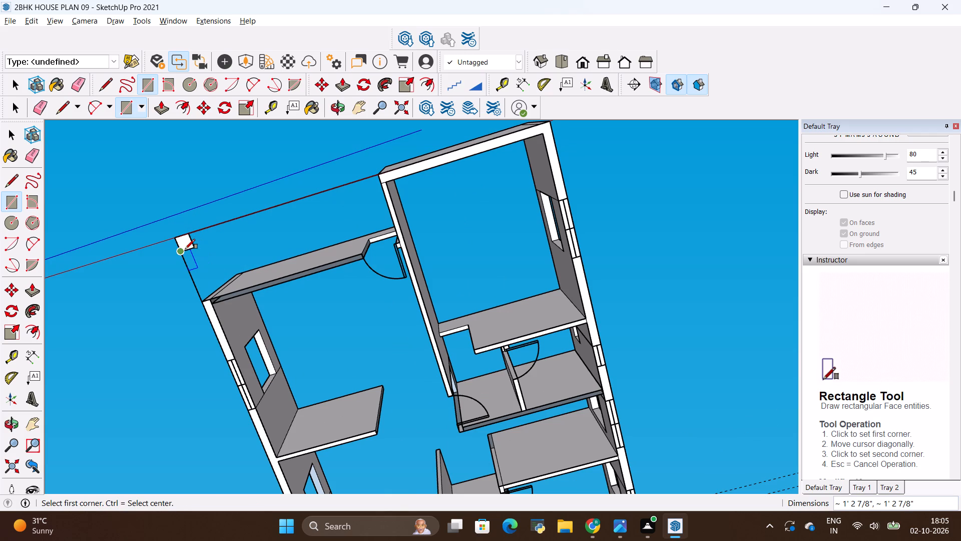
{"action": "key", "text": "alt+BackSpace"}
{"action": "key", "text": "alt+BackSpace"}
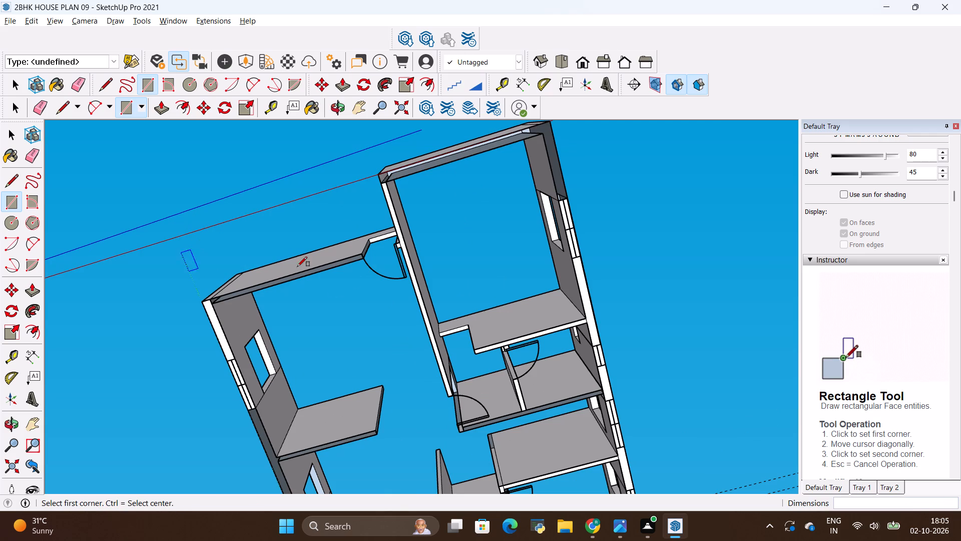
Examine the open-topped rooms and interior walls of the house from above.
{"action": "scroll", "coordinate": [331, 307], "scroll_direction": "down", "scroll_amount": 12}
{"action": "middle_click_drag", "start_coordinate": [334, 285], "coordinate": [435, 462]}
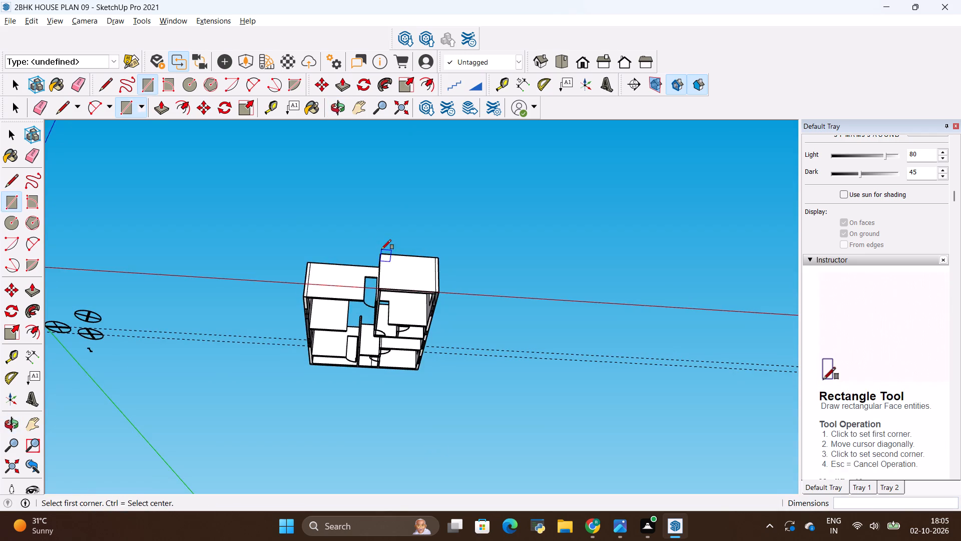
{"action": "middle_click_drag", "start_coordinate": [381, 249], "coordinate": [374, 414]}
{"action": "middle_click_drag", "start_coordinate": [383, 229], "coordinate": [381, 404]}
{"action": "middle_click_drag", "start_coordinate": [383, 309], "coordinate": [383, 371]}
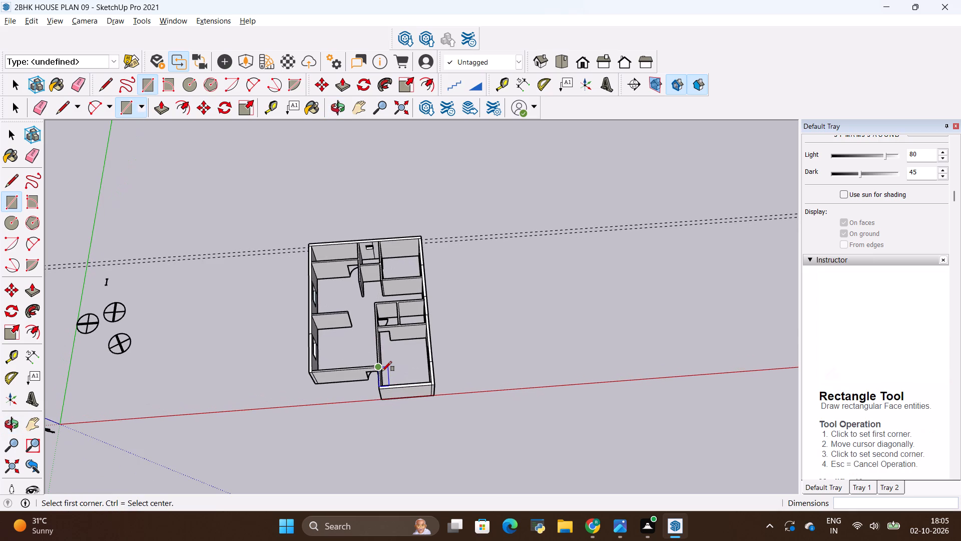
{"action": "scroll", "coordinate": [378, 330], "scroll_direction": "up", "scroll_amount": 4}
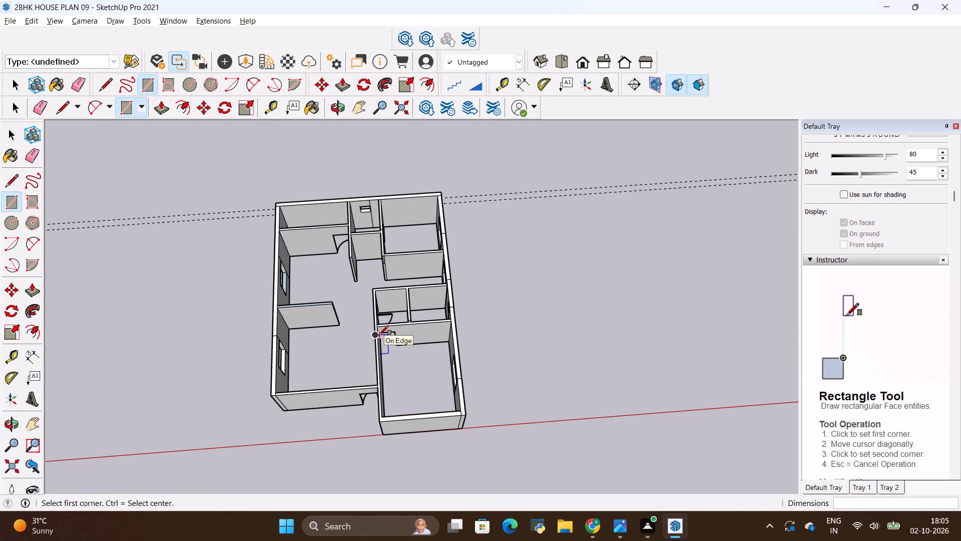
{"action": "scroll", "coordinate": [373, 365], "scroll_direction": "up", "scroll_amount": 2}
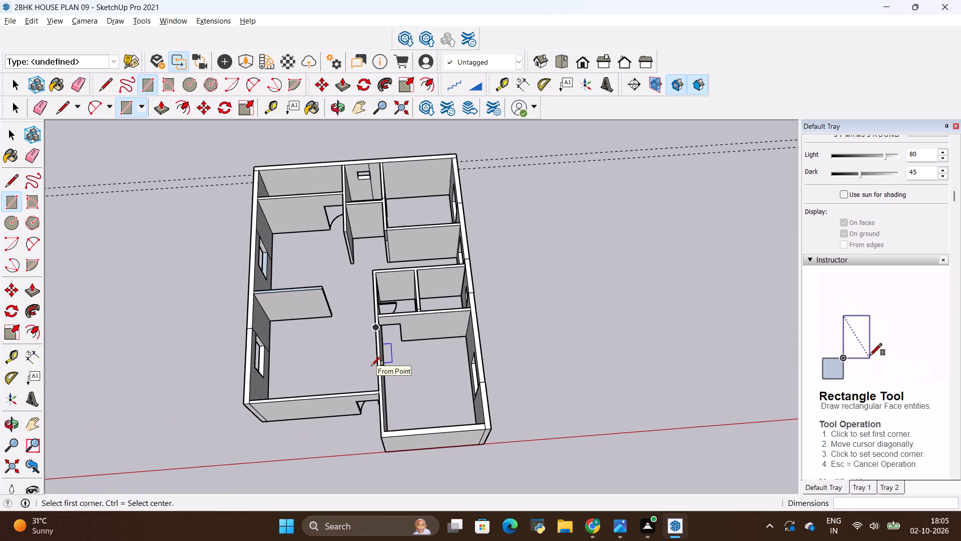
{"action": "scroll", "coordinate": [371, 366], "scroll_direction": "down", "scroll_amount": 4}
{"action": "scroll", "coordinate": [315, 343], "scroll_direction": "up", "scroll_amount": 4}
{"action": "scroll", "coordinate": [323, 180], "scroll_direction": "up", "scroll_amount": 3}
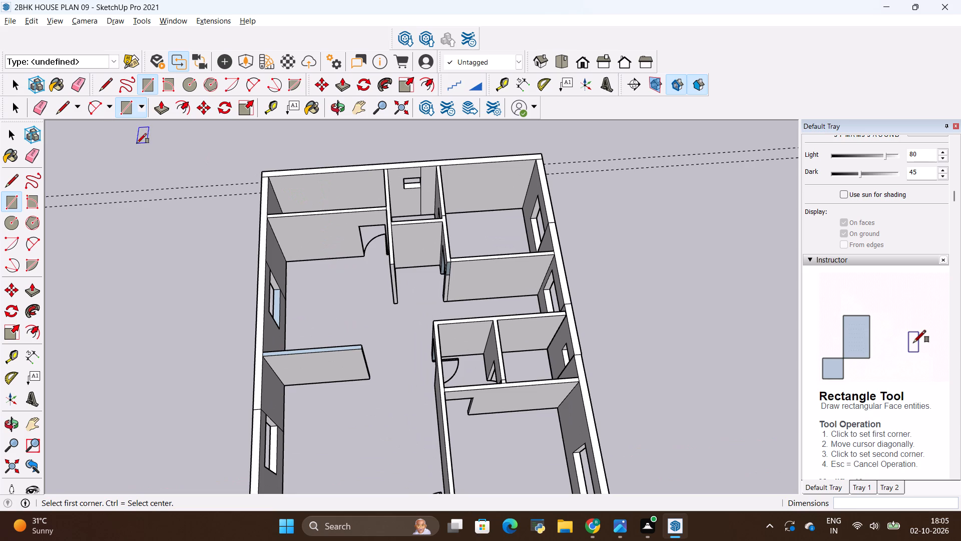
Start an import and open the ALL 3D WAREHOUSE ITEMS folder inside internship files, showing its models as large thumbnails.
{"action": "left_click", "coordinate": [12, 19]}
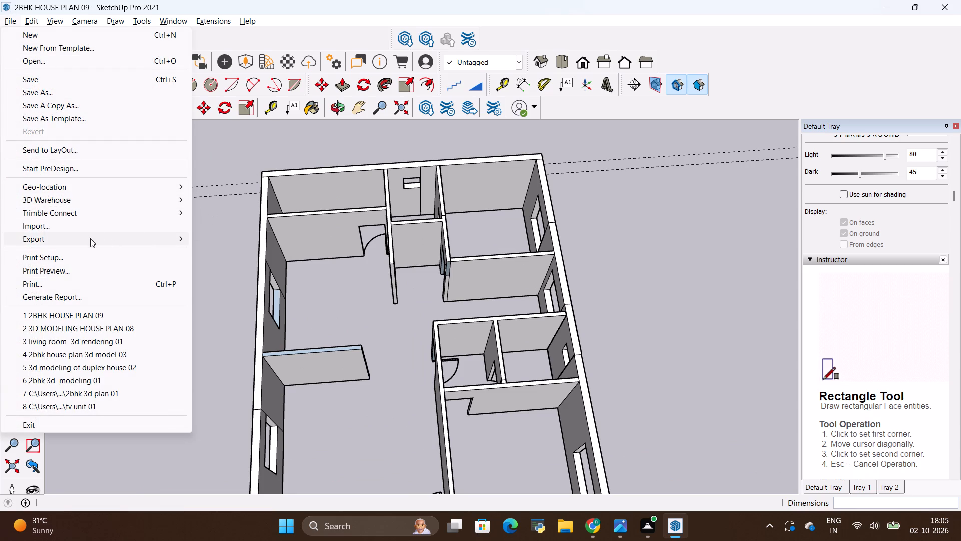
{"action": "left_click", "coordinate": [54, 226]}
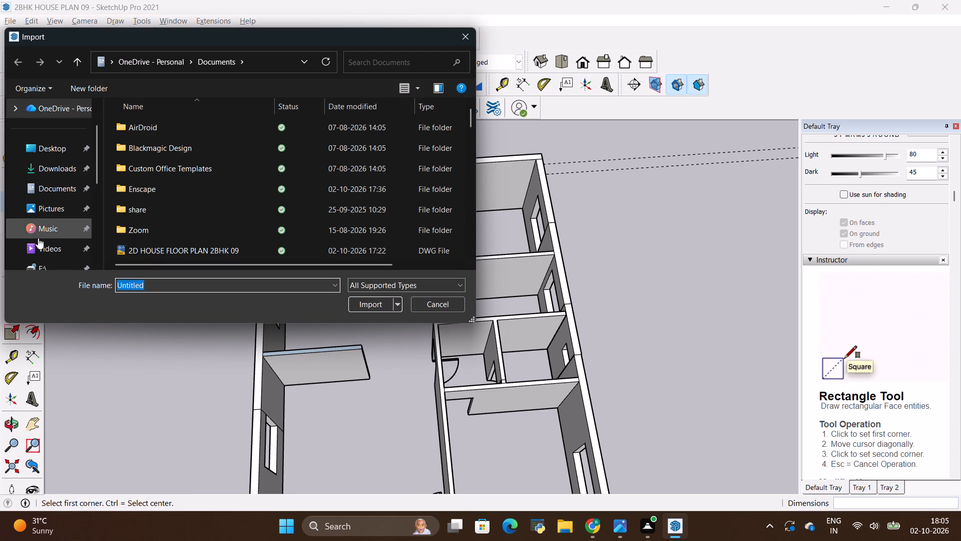
{"action": "scroll", "coordinate": [41, 221], "scroll_direction": "down", "scroll_amount": 2}
{"action": "left_click", "coordinate": [57, 192]}
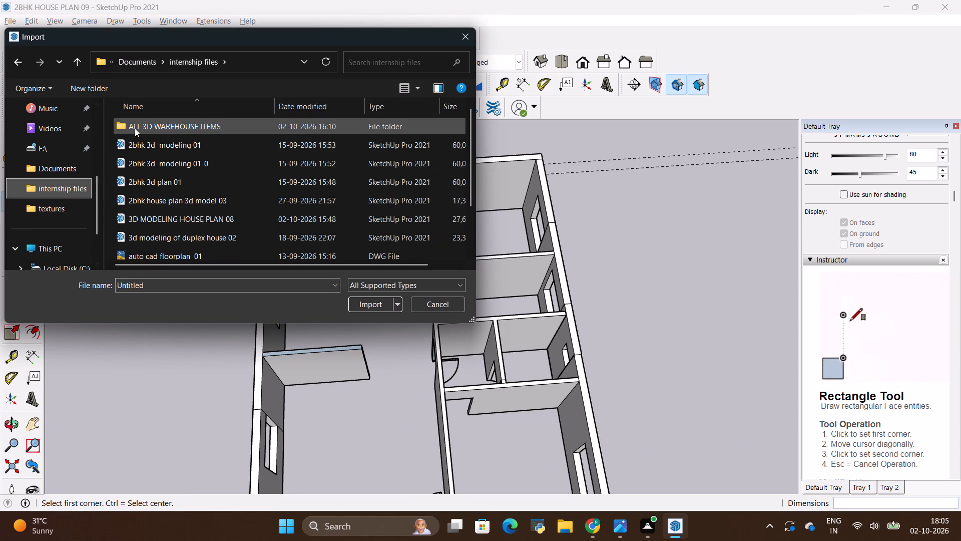
{"action": "double_click", "coordinate": [135, 128]}
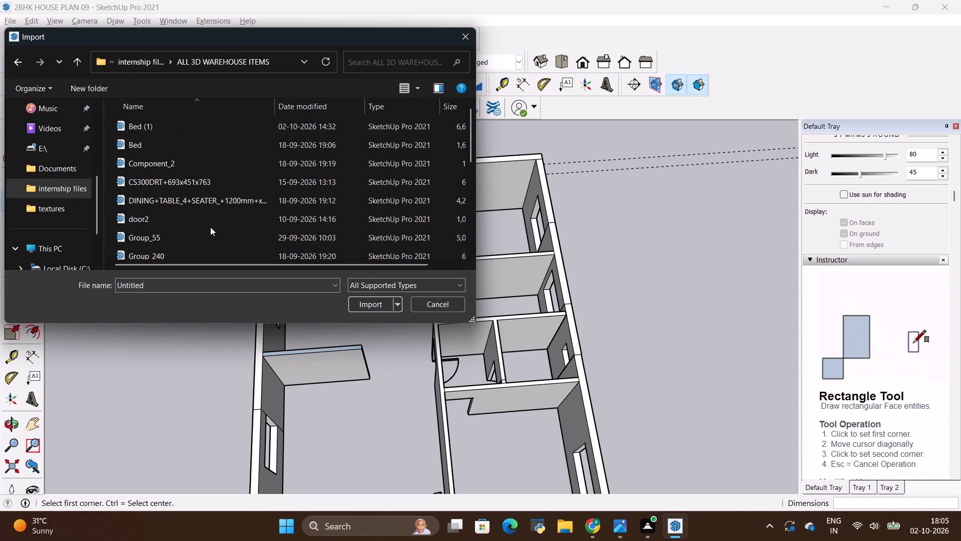
{"action": "scroll", "coordinate": [210, 227], "scroll_direction": "up", "scroll_amount": 11}
{"action": "scroll", "coordinate": [209, 225], "scroll_direction": "up", "scroll_amount": 9, "text": "ctrl"}
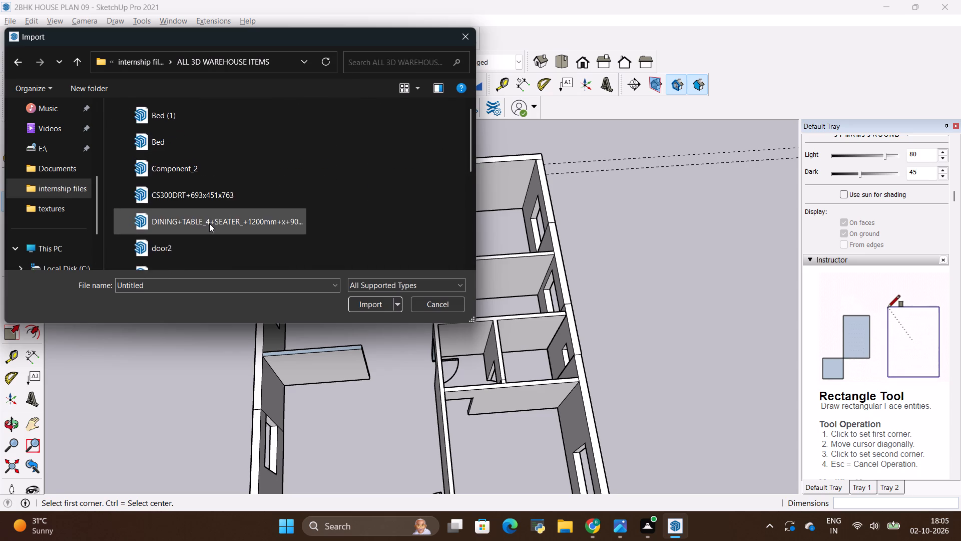
{"action": "scroll", "coordinate": [209, 223], "scroll_direction": "up", "scroll_amount": 14, "text": "ctrl"}
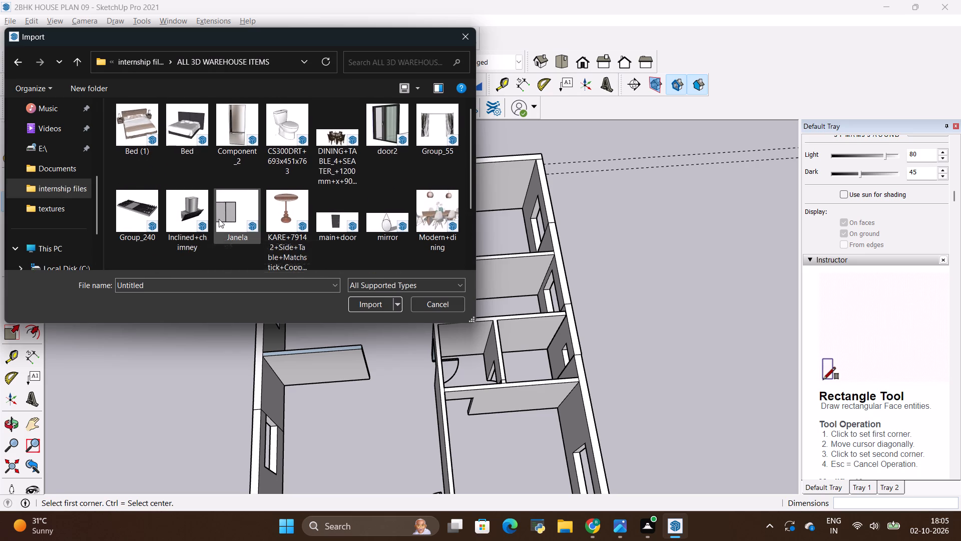
{"action": "scroll", "coordinate": [219, 217], "scroll_direction": "up", "scroll_amount": 2, "text": "ctrl"}
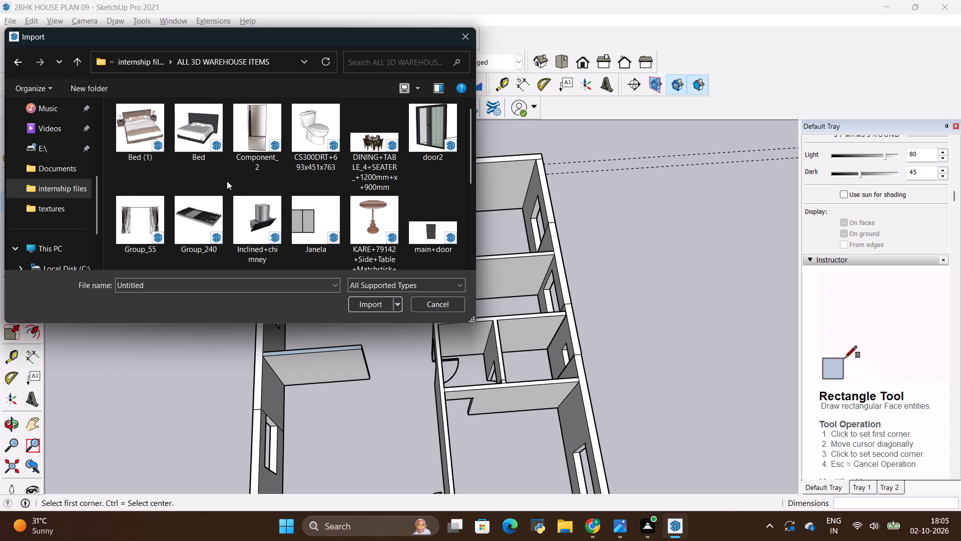
Import the main+door model from the folder and place it on the open ground beside the house.
{"action": "scroll", "coordinate": [243, 176], "scroll_direction": "down", "scroll_amount": 2}
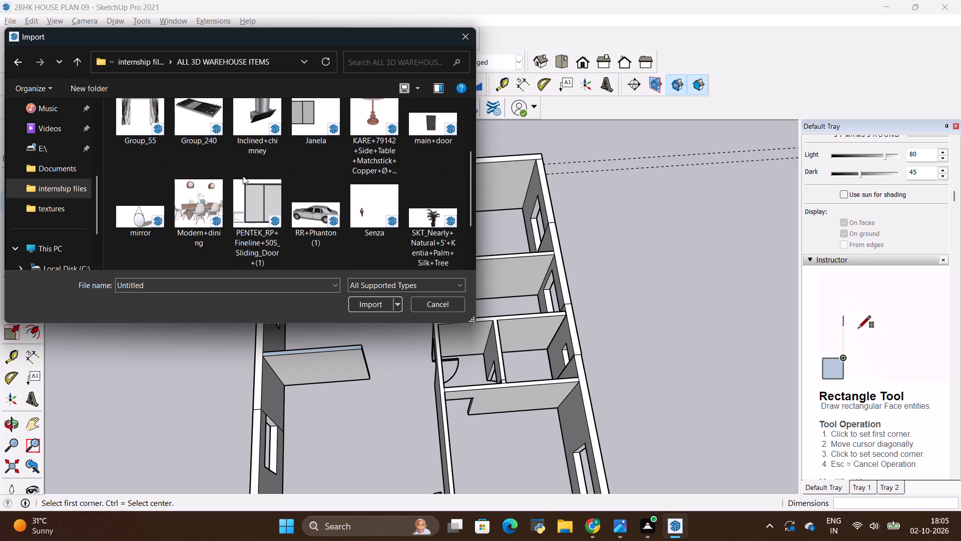
{"action": "scroll", "coordinate": [256, 180], "scroll_direction": "up", "scroll_amount": 2}
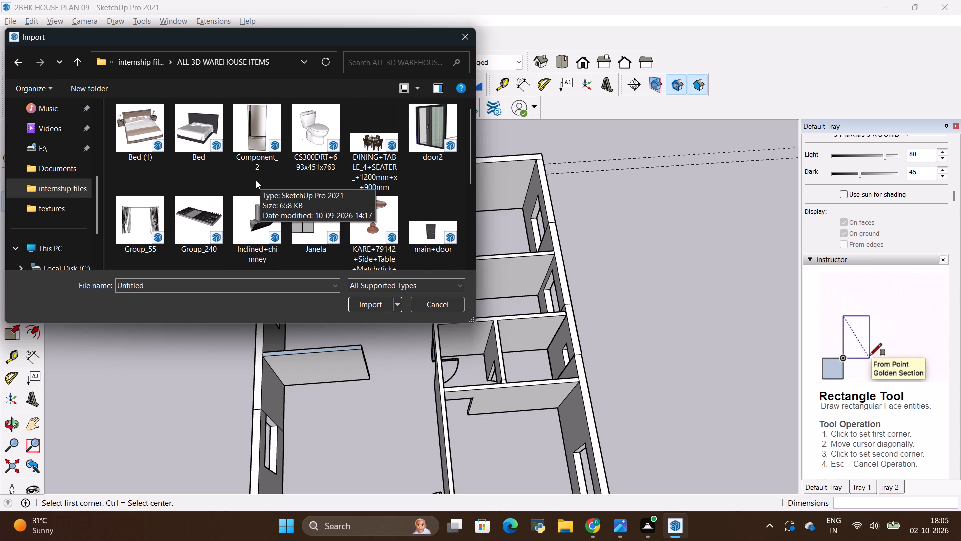
{"action": "scroll", "coordinate": [214, 190], "scroll_direction": "down", "scroll_amount": 2}
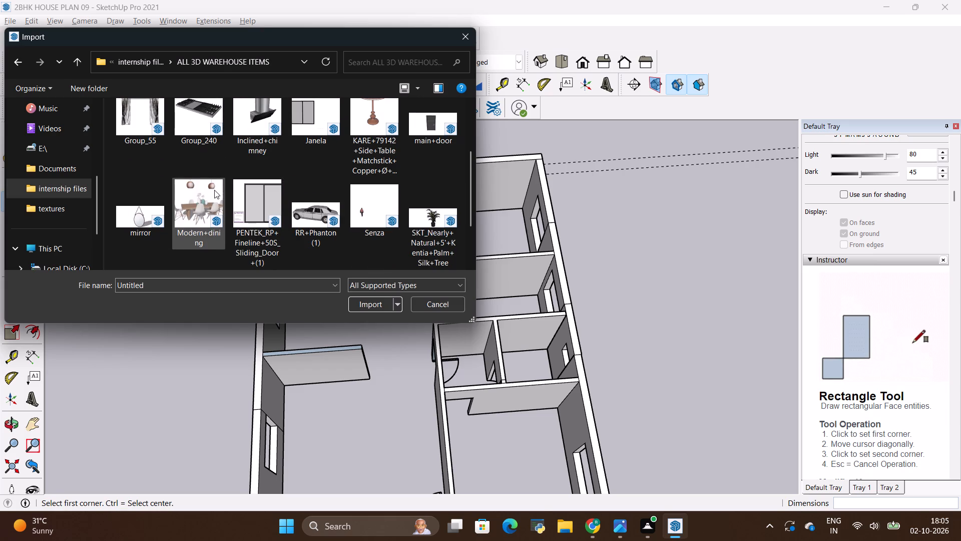
{"action": "scroll", "coordinate": [364, 157], "scroll_direction": "down", "scroll_amount": 2}
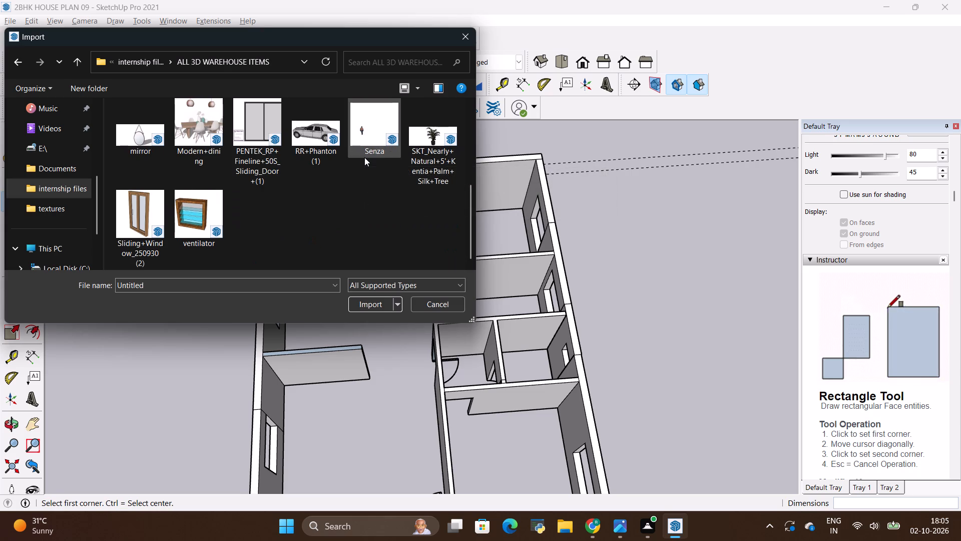
{"action": "scroll", "coordinate": [304, 203], "scroll_direction": "up", "scroll_amount": 2}
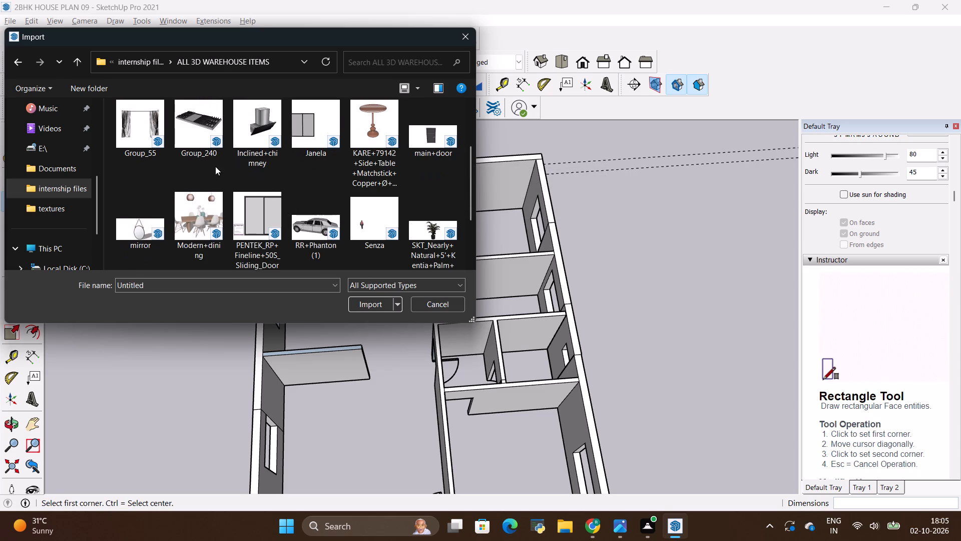
{"action": "scroll", "coordinate": [201, 154], "scroll_direction": "up", "scroll_amount": 1}
{"action": "scroll", "coordinate": [245, 185], "scroll_direction": "down", "scroll_amount": 1}
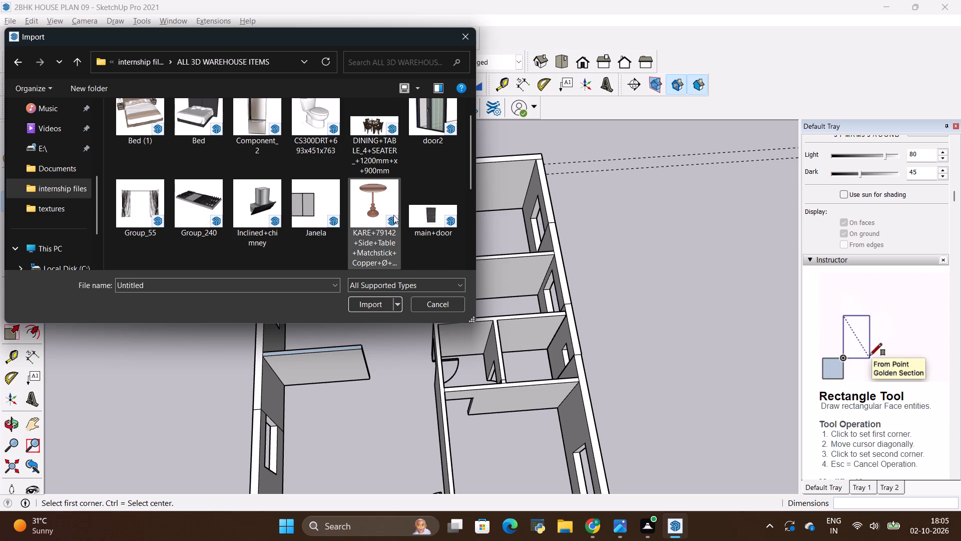
{"action": "left_click", "coordinate": [422, 209]}
{"action": "left_click", "coordinate": [374, 304]}
{"action": "scroll", "coordinate": [270, 306], "scroll_direction": "down", "scroll_amount": 1}
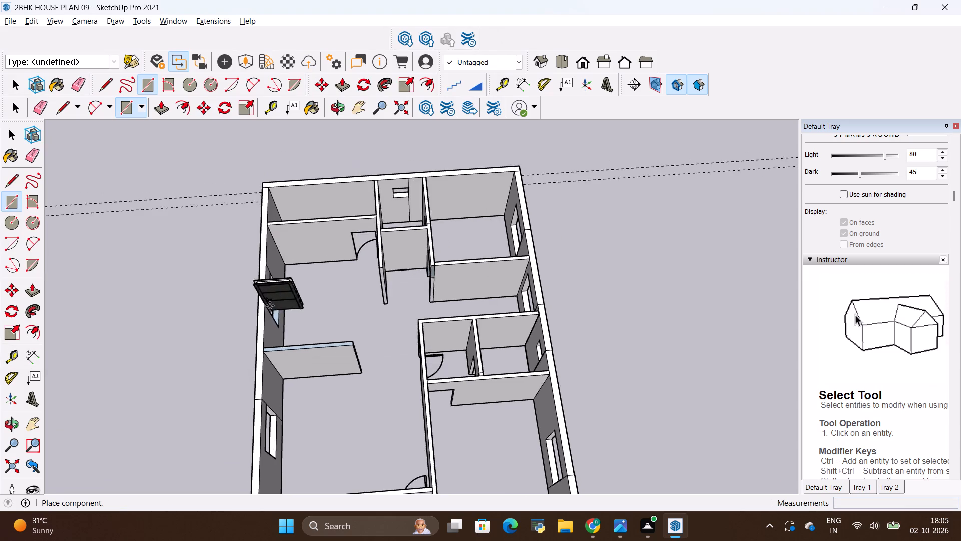
{"action": "scroll", "coordinate": [270, 306], "scroll_direction": "down", "scroll_amount": 3}
{"action": "scroll", "coordinate": [198, 319], "scroll_direction": "up", "scroll_amount": 3}
{"action": "left_click", "coordinate": [165, 320]}
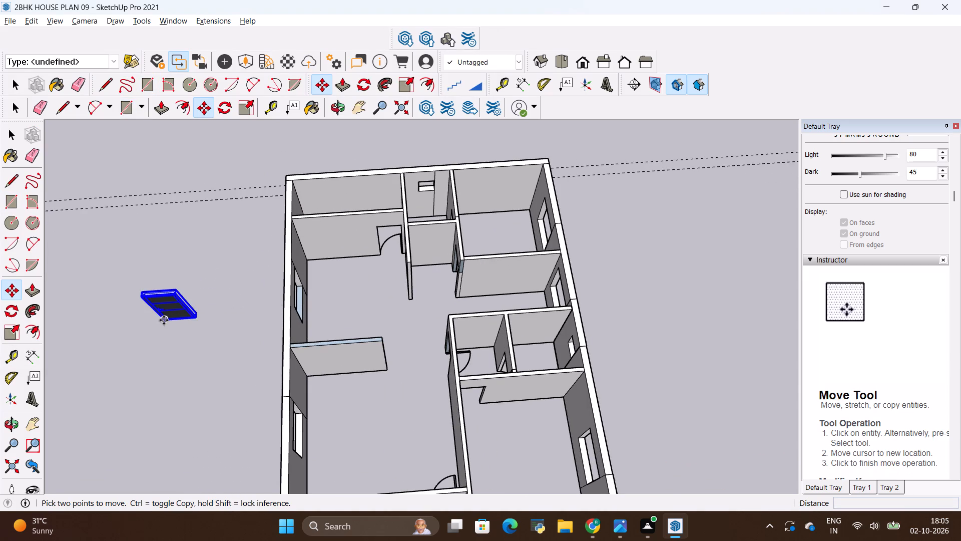
Scale the imported door's thickness along the green axis to about 0.50.
{"action": "scroll", "coordinate": [132, 349], "scroll_direction": "up", "scroll_amount": 10}
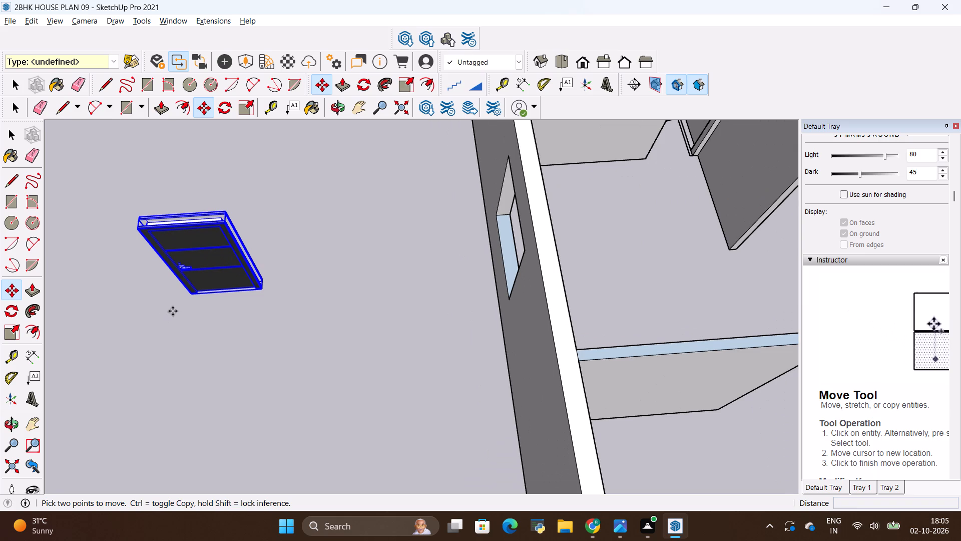
{"action": "scroll", "coordinate": [175, 260], "scroll_direction": "up", "scroll_amount": 2}
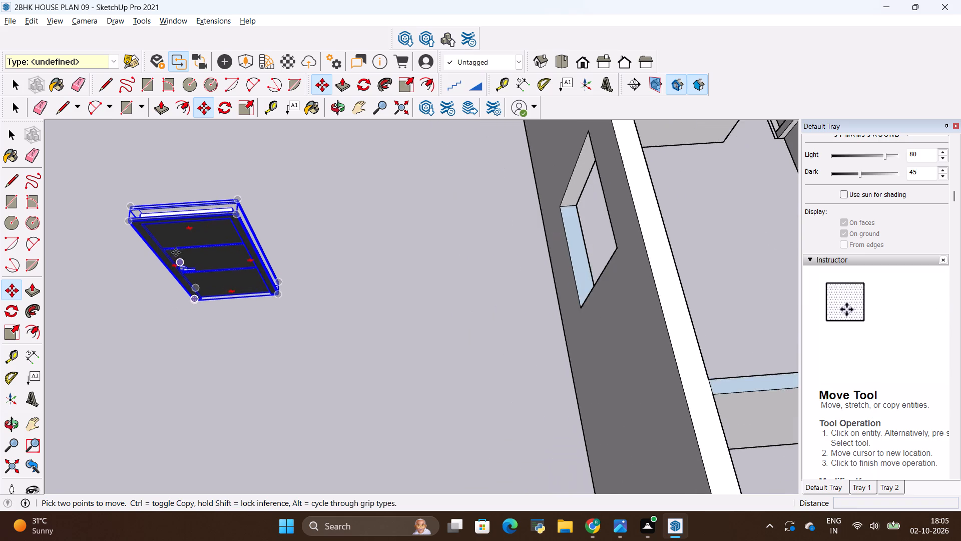
{"action": "scroll", "coordinate": [176, 252], "scroll_direction": "up", "scroll_amount": 3}
{"action": "middle_click_drag", "start_coordinate": [203, 277], "coordinate": [355, 239]}
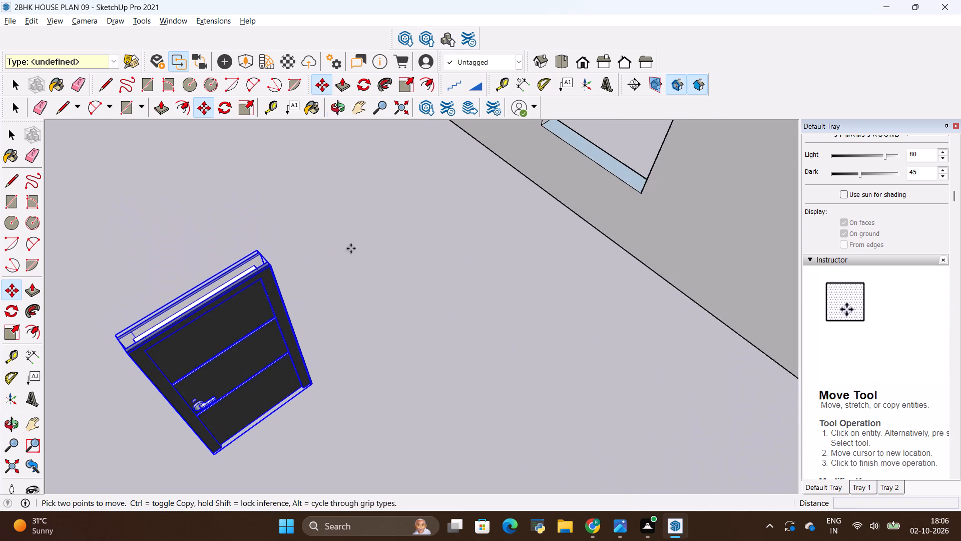
{"action": "scroll", "coordinate": [346, 272], "scroll_direction": "down", "scroll_amount": 2}
{"action": "scroll", "coordinate": [195, 358], "scroll_direction": "up", "scroll_amount": 6}
{"action": "key", "text": "s"}
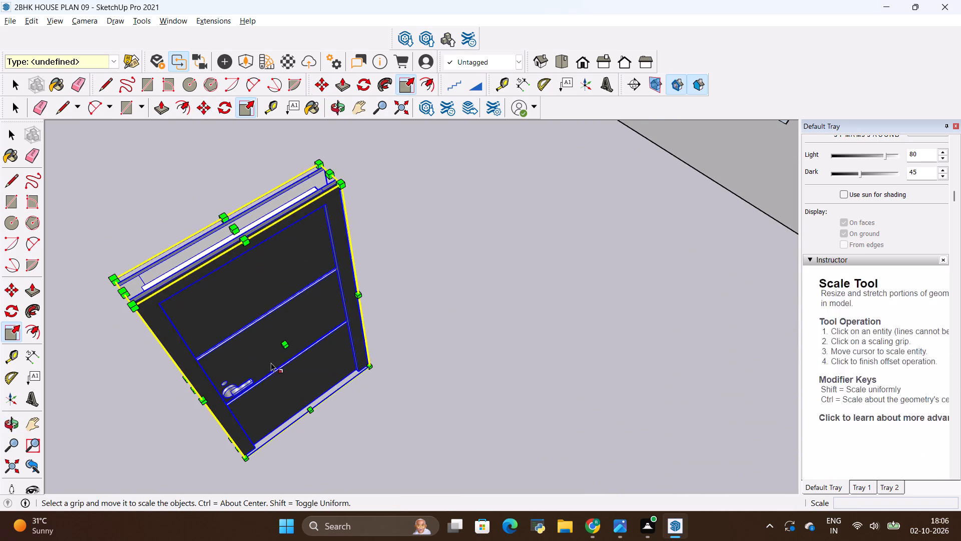
{"action": "left_click", "coordinate": [285, 345]}
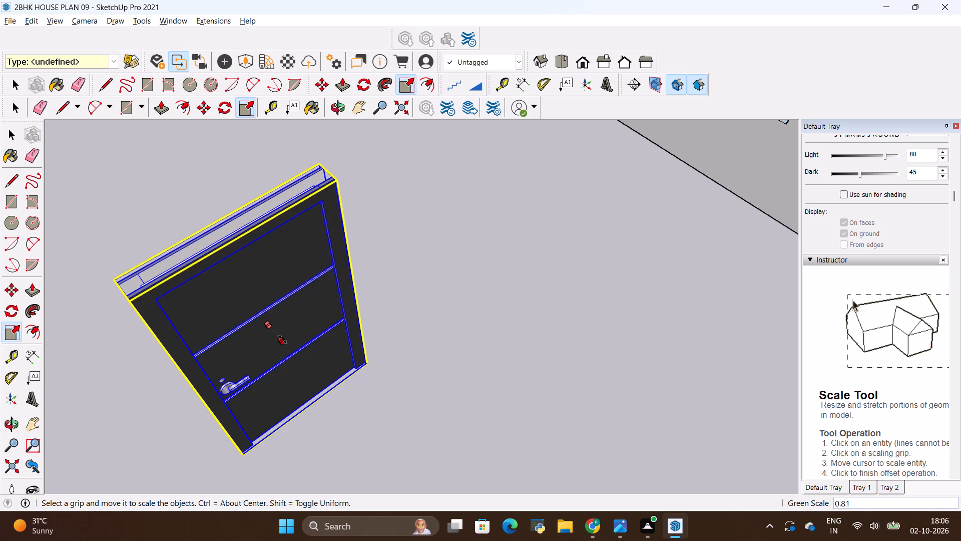
{"action": "left_click", "coordinate": [278, 334]}
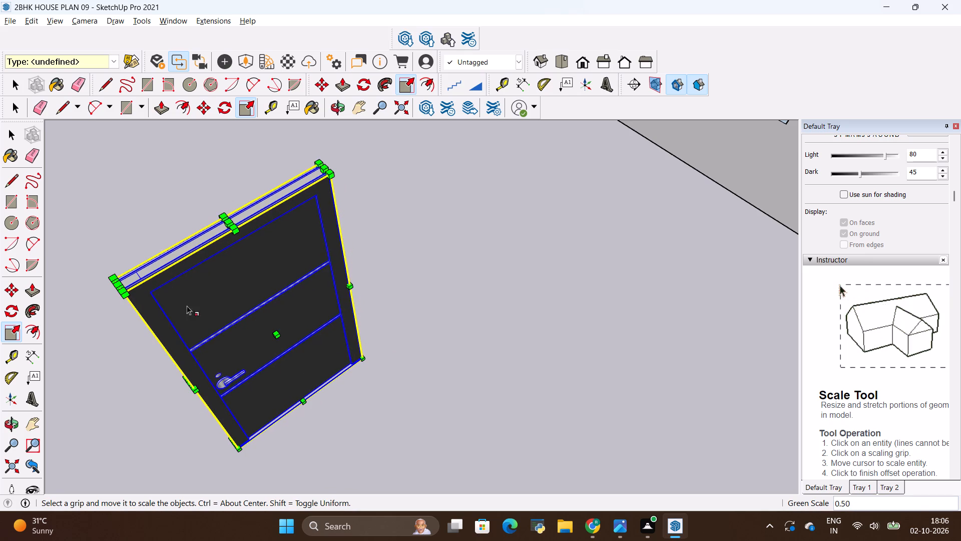
Scale the door's width and height together from a top corner to about 0.59 by 0.74.
{"action": "scroll", "coordinate": [182, 279], "scroll_direction": "down", "scroll_amount": 3}
{"action": "scroll", "coordinate": [267, 192], "scroll_direction": "up", "scroll_amount": 6}
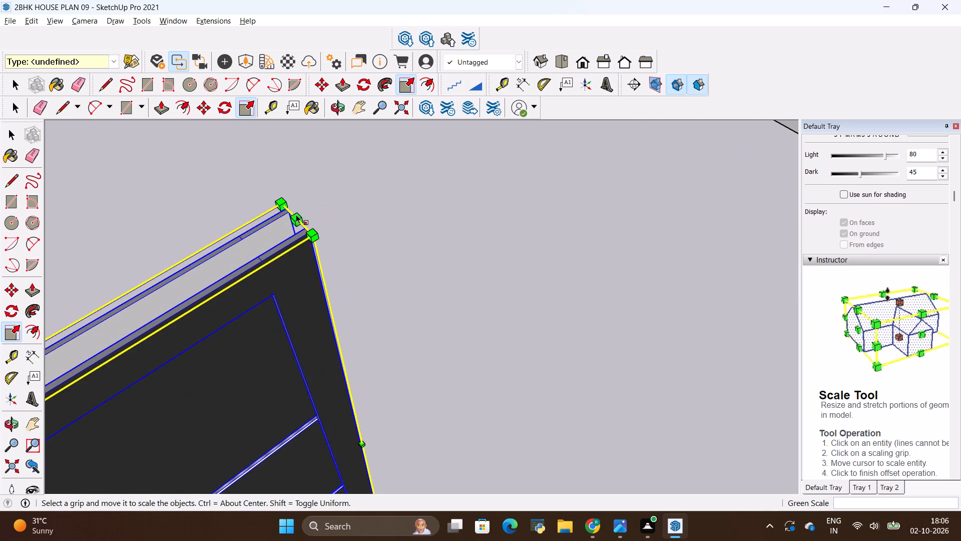
{"action": "left_click", "coordinate": [297, 219]}
{"action": "scroll", "coordinate": [280, 223], "scroll_direction": "down", "scroll_amount": 5}
{"action": "scroll", "coordinate": [299, 188], "scroll_direction": "down", "scroll_amount": 5}
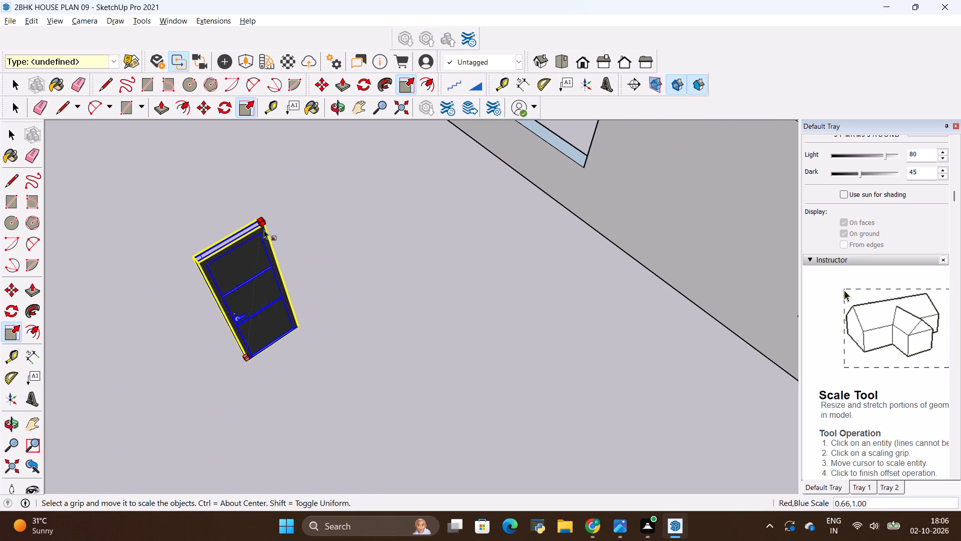
{"action": "left_click", "coordinate": [265, 257]}
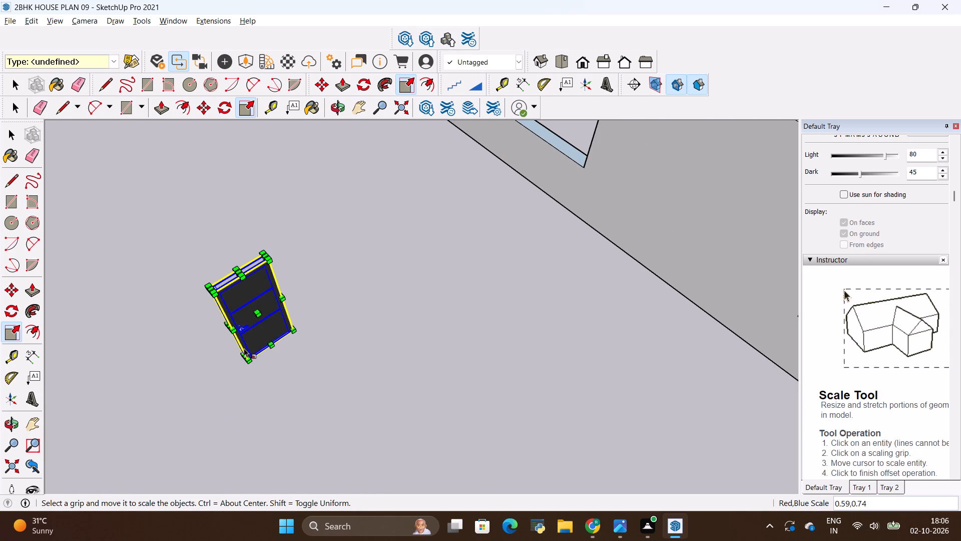
Copy the scaled door by its top corner to the matching top corner of the main entrance opening in the front wall.
{"action": "key", "text": "m"}
{"action": "scroll", "coordinate": [241, 375], "scroll_direction": "up", "scroll_amount": 1}
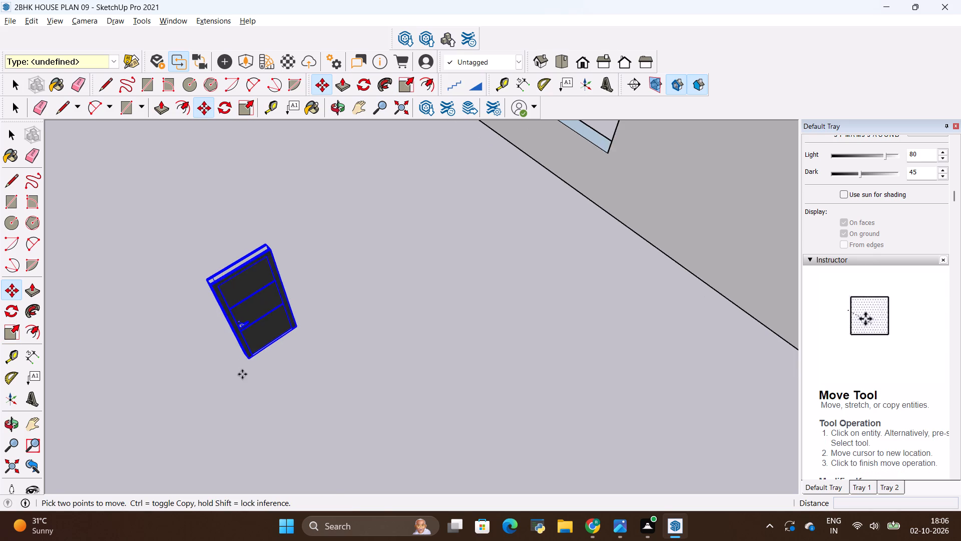
{"action": "scroll", "coordinate": [254, 363], "scroll_direction": "up", "scroll_amount": 3}
{"action": "left_click", "coordinate": [196, 258], "text": "ctrl"}
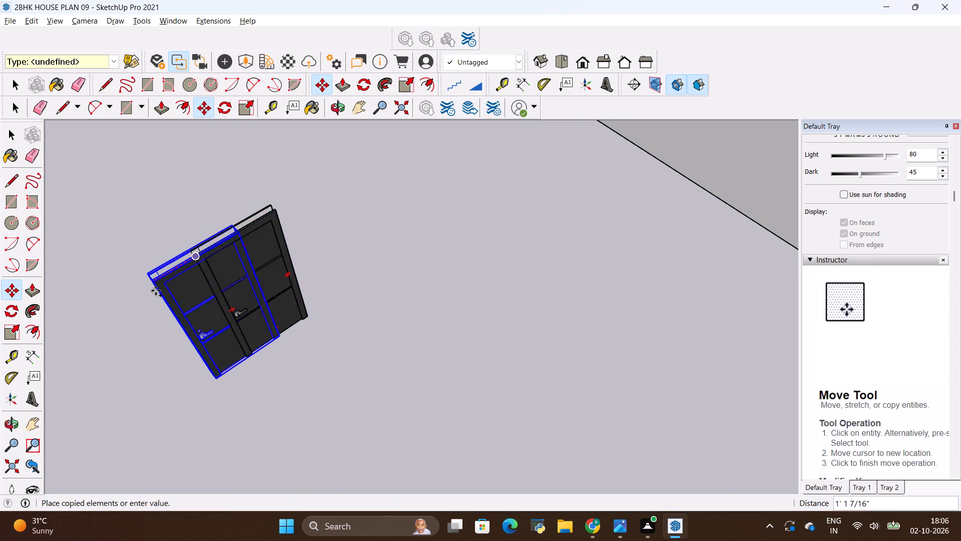
{"action": "scroll", "coordinate": [156, 296], "scroll_direction": "down", "scroll_amount": 17}
{"action": "scroll", "coordinate": [137, 255], "scroll_direction": "down", "scroll_amount": 6}
{"action": "middle_click_drag", "start_coordinate": [421, 281], "coordinate": [372, 285]}
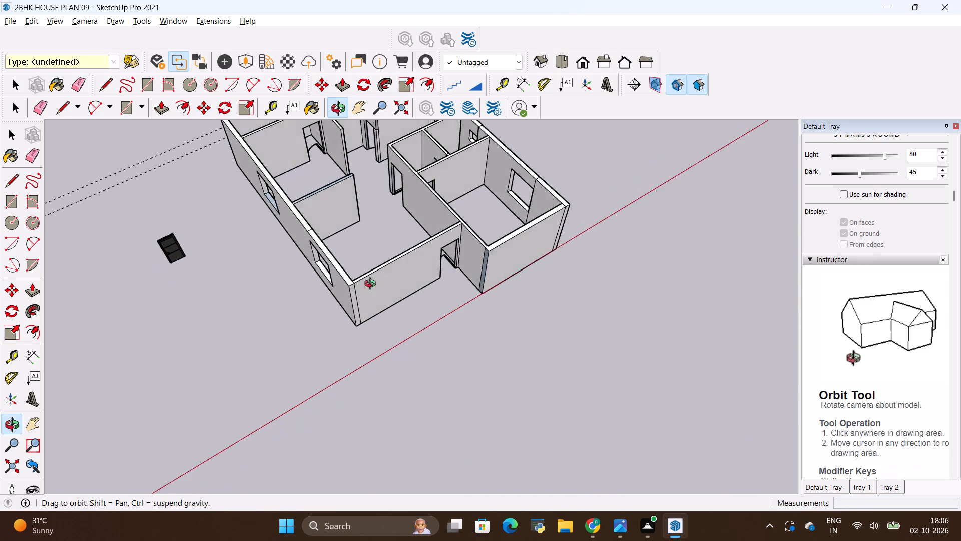
{"action": "middle_click_drag", "start_coordinate": [372, 285], "coordinate": [270, 263]}
{"action": "scroll", "coordinate": [427, 253], "scroll_direction": "up", "scroll_amount": 12}
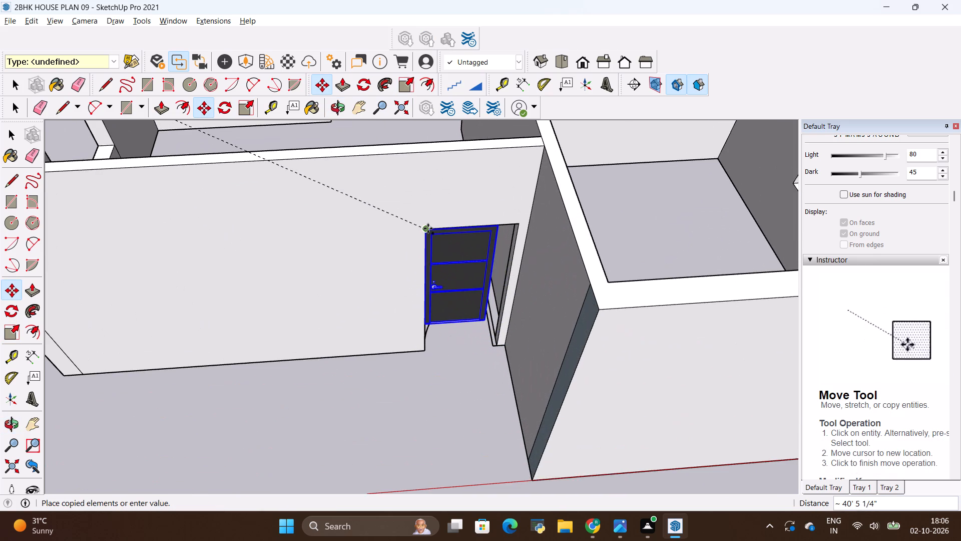
{"action": "scroll", "coordinate": [428, 228], "scroll_direction": "up", "scroll_amount": 13}
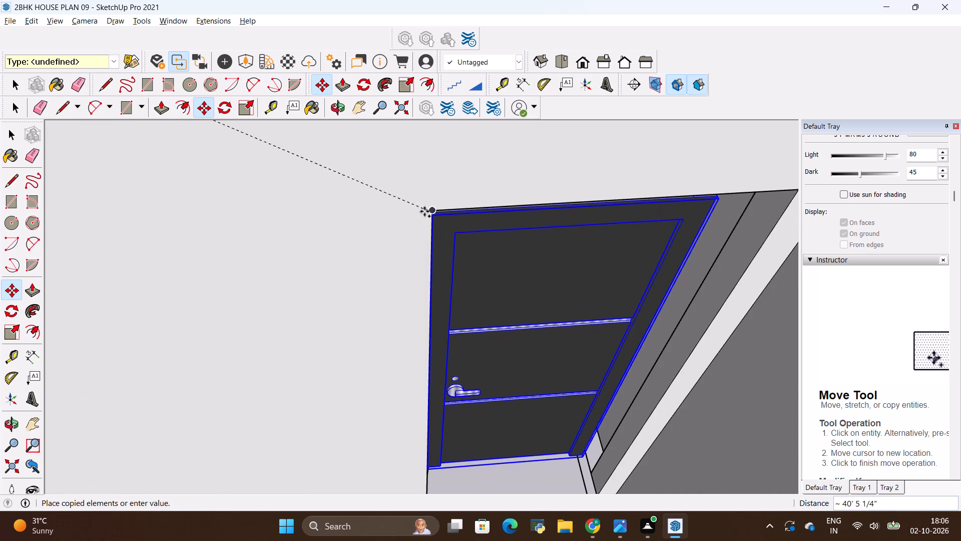
{"action": "left_click", "coordinate": [434, 212]}
Scale the placed main door's width and height from its lower free corner to about 1.22 by 1.37, filling the entrance opening.
{"action": "middle_click_drag", "start_coordinate": [442, 189], "coordinate": [459, 351]}
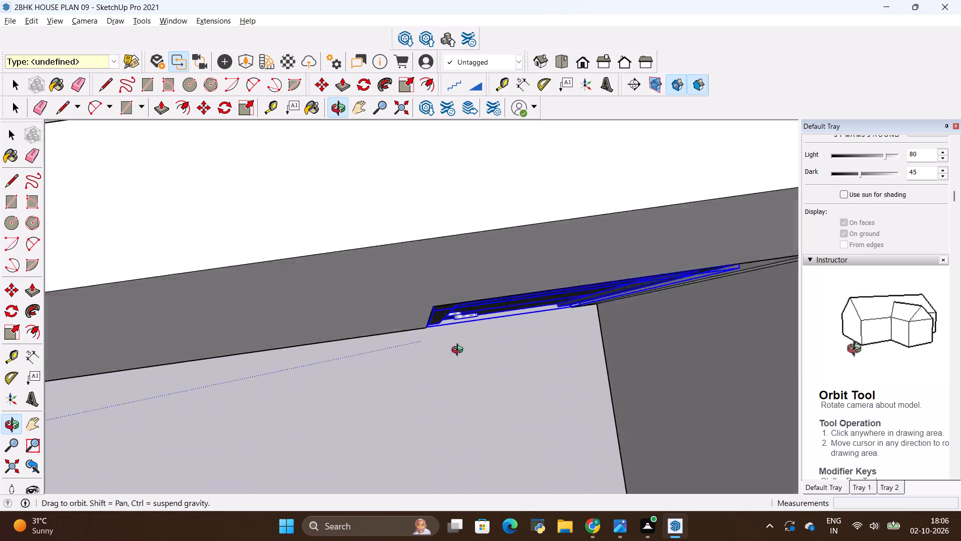
{"action": "middle_click_drag", "start_coordinate": [459, 351], "coordinate": [429, 293]}
{"action": "middle_click_drag", "start_coordinate": [454, 367], "coordinate": [412, 256]}
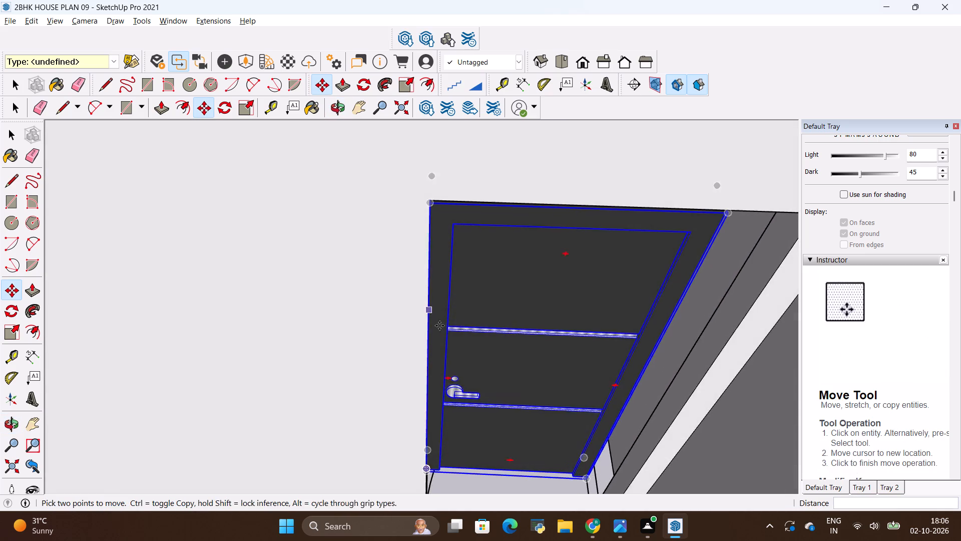
{"action": "scroll", "coordinate": [431, 268], "scroll_direction": "down", "scroll_amount": 5}
{"action": "middle_click_drag", "start_coordinate": [568, 414], "coordinate": [516, 188]}
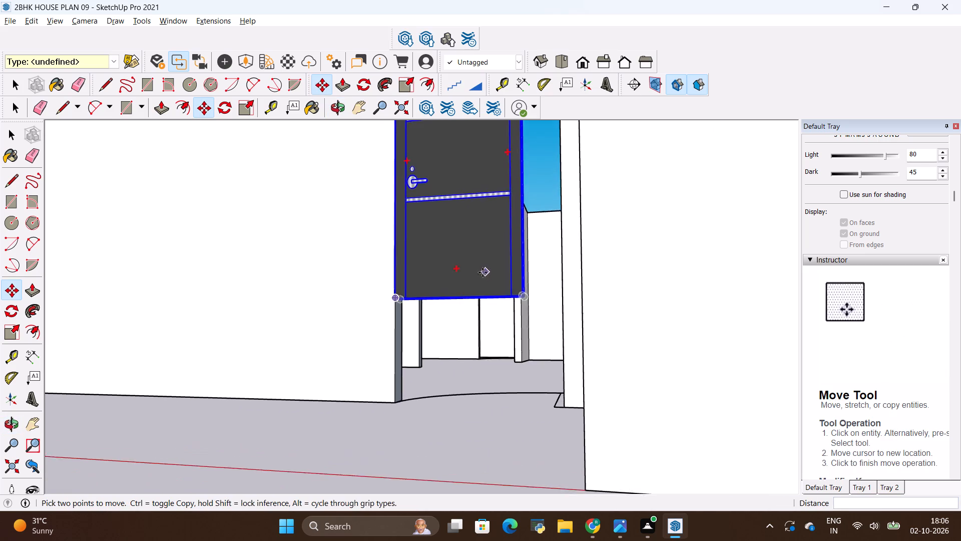
{"action": "scroll", "coordinate": [483, 270], "scroll_direction": "up", "scroll_amount": 10}
{"action": "scroll", "coordinate": [543, 314], "scroll_direction": "down", "scroll_amount": 2}
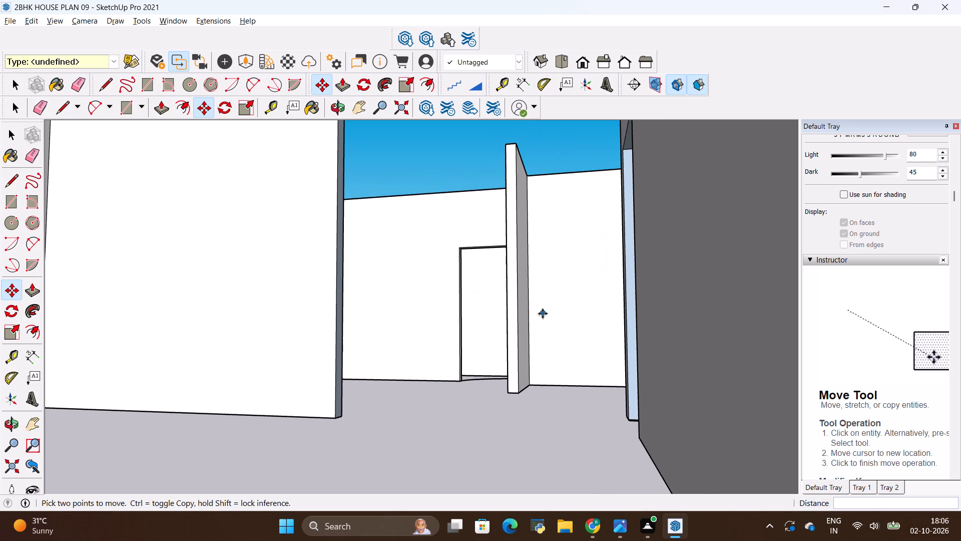
{"action": "scroll", "coordinate": [541, 311], "scroll_direction": "down", "scroll_amount": 3}
{"action": "key", "text": "s"}
{"action": "scroll", "coordinate": [540, 302], "scroll_direction": "up", "scroll_amount": 5}
{"action": "scroll", "coordinate": [538, 318], "scroll_direction": "down", "scroll_amount": 2}
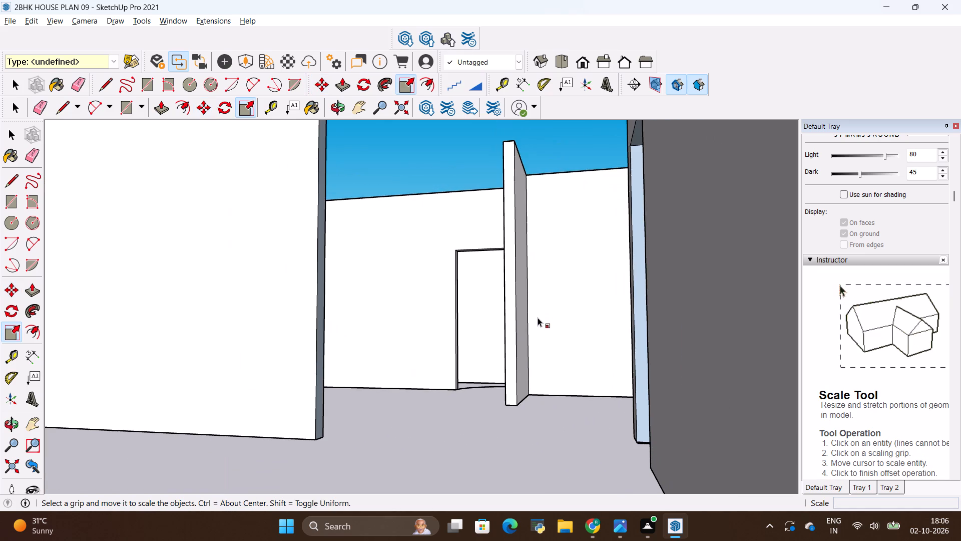
{"action": "scroll", "coordinate": [511, 353], "scroll_direction": "down", "scroll_amount": 2}
{"action": "scroll", "coordinate": [455, 284], "scroll_direction": "down", "scroll_amount": 1}
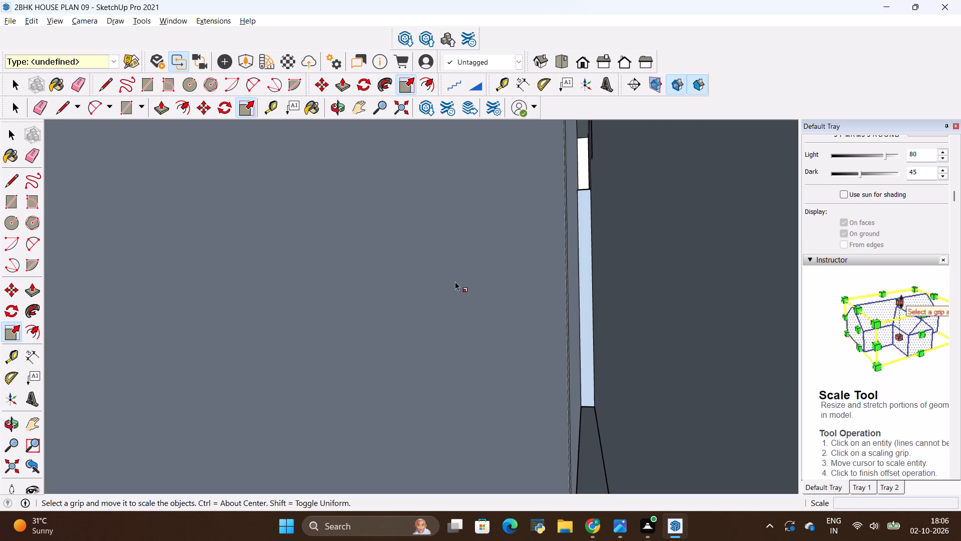
{"action": "scroll", "coordinate": [449, 304], "scroll_direction": "up", "scroll_amount": 1}
{"action": "scroll", "coordinate": [466, 302], "scroll_direction": "down", "scroll_amount": 15}
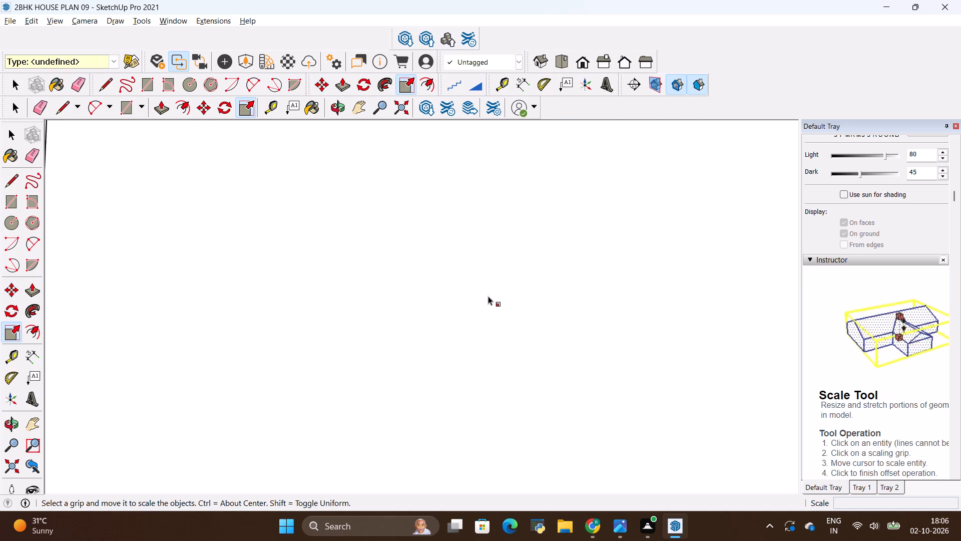
{"action": "scroll", "coordinate": [488, 296], "scroll_direction": "down", "scroll_amount": 11}
{"action": "scroll", "coordinate": [492, 289], "scroll_direction": "down", "scroll_amount": 12}
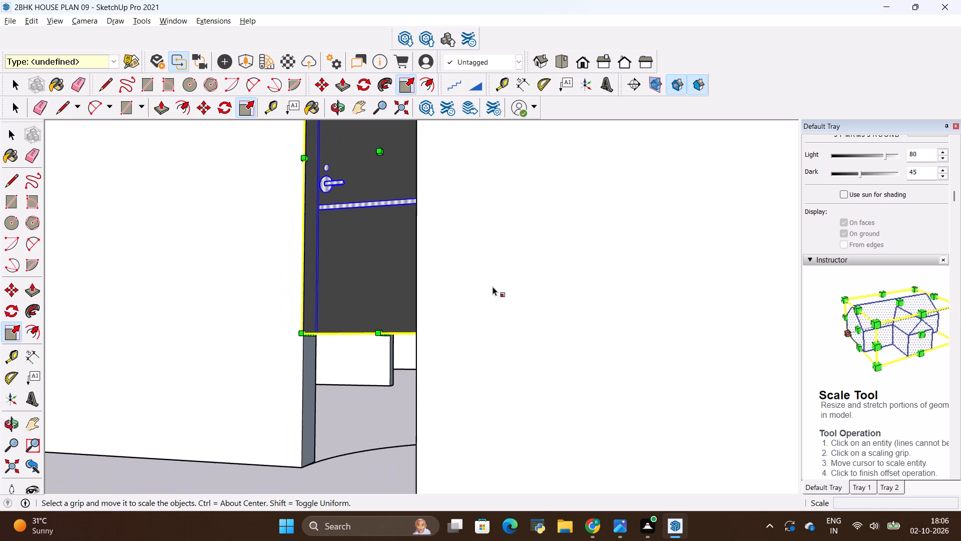
{"action": "middle_click_drag", "start_coordinate": [467, 317], "coordinate": [527, 339]}
{"action": "scroll", "coordinate": [387, 284], "scroll_direction": "up", "scroll_amount": 7}
{"action": "scroll", "coordinate": [392, 282], "scroll_direction": "down", "scroll_amount": 5}
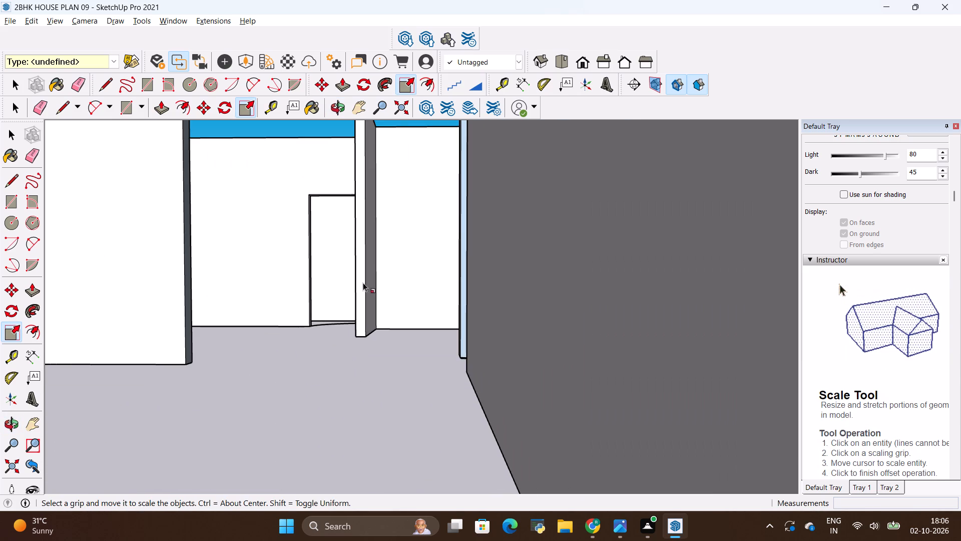
{"action": "scroll", "coordinate": [364, 283], "scroll_direction": "down", "scroll_amount": 3}
{"action": "scroll", "coordinate": [346, 269], "scroll_direction": "up", "scroll_amount": 1}
{"action": "middle_click_drag", "start_coordinate": [346, 269], "coordinate": [359, 292]}
{"action": "scroll", "coordinate": [354, 277], "scroll_direction": "up", "scroll_amount": 3}
{"action": "scroll", "coordinate": [352, 297], "scroll_direction": "down", "scroll_amount": 2}
{"action": "scroll", "coordinate": [350, 302], "scroll_direction": "up", "scroll_amount": 1}
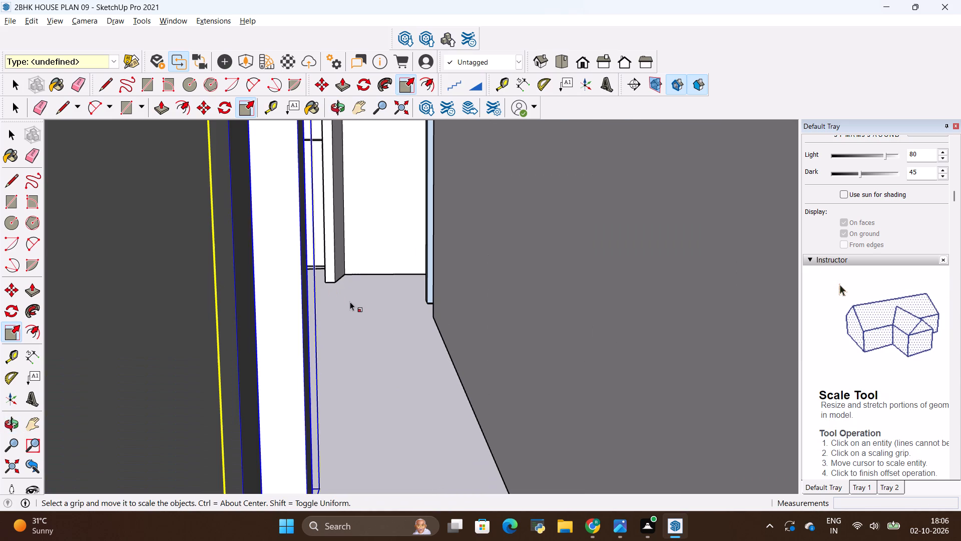
{"action": "middle_click_drag", "start_coordinate": [356, 359], "coordinate": [351, 212], "text": "shift"}
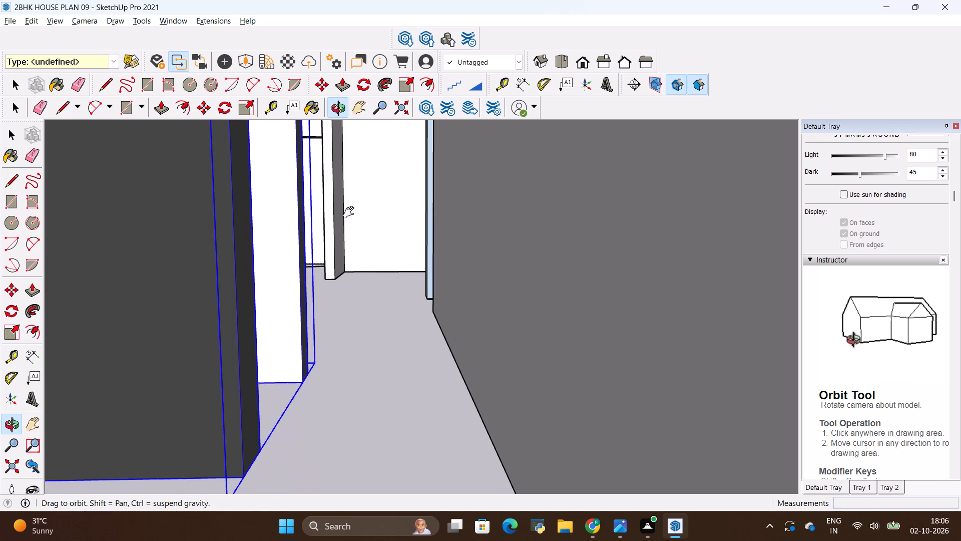
{"action": "middle_click_drag", "start_coordinate": [351, 212], "coordinate": [350, 208], "text": "shift"}
{"action": "middle_click_drag", "start_coordinate": [316, 374], "coordinate": [321, 308], "text": "shift"}
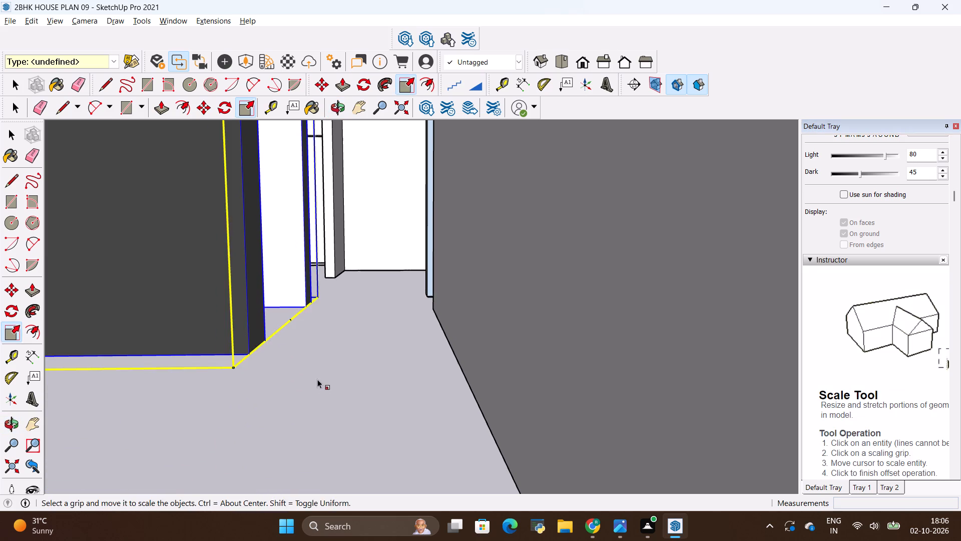
{"action": "middle_click", "coordinate": [319, 372]}
{"action": "scroll", "coordinate": [357, 367], "scroll_direction": "down", "scroll_amount": 5}
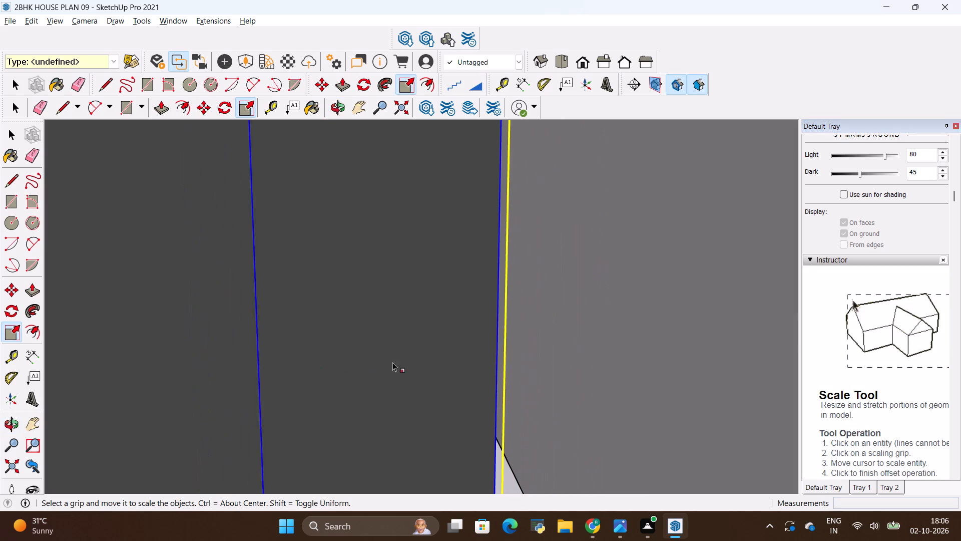
{"action": "scroll", "coordinate": [460, 360], "scroll_direction": "down", "scroll_amount": 9}
{"action": "middle_click_drag", "start_coordinate": [500, 414], "coordinate": [515, 370]}
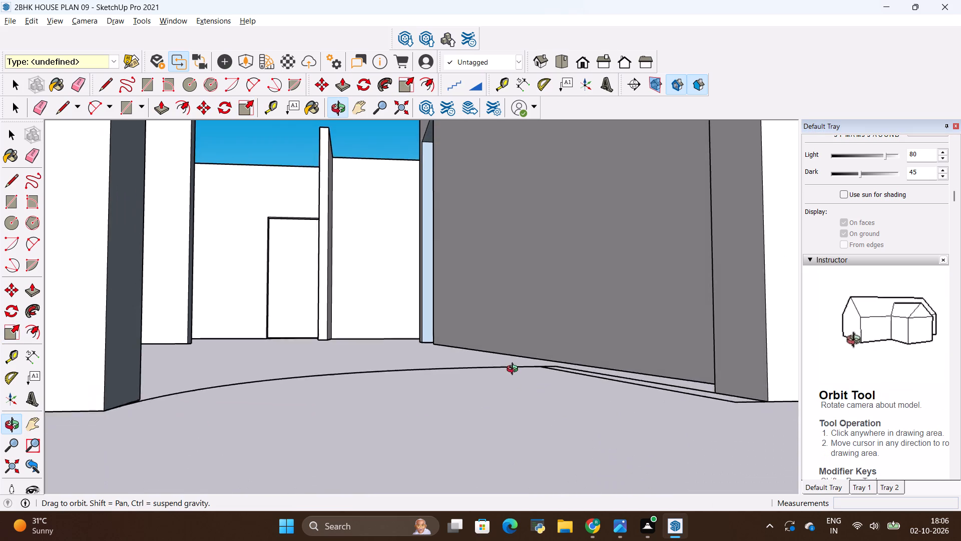
{"action": "middle_click_drag", "start_coordinate": [515, 370], "coordinate": [513, 400]}
{"action": "scroll", "coordinate": [535, 398], "scroll_direction": "down", "scroll_amount": 3}
{"action": "middle_click_drag", "start_coordinate": [553, 415], "coordinate": [563, 384]}
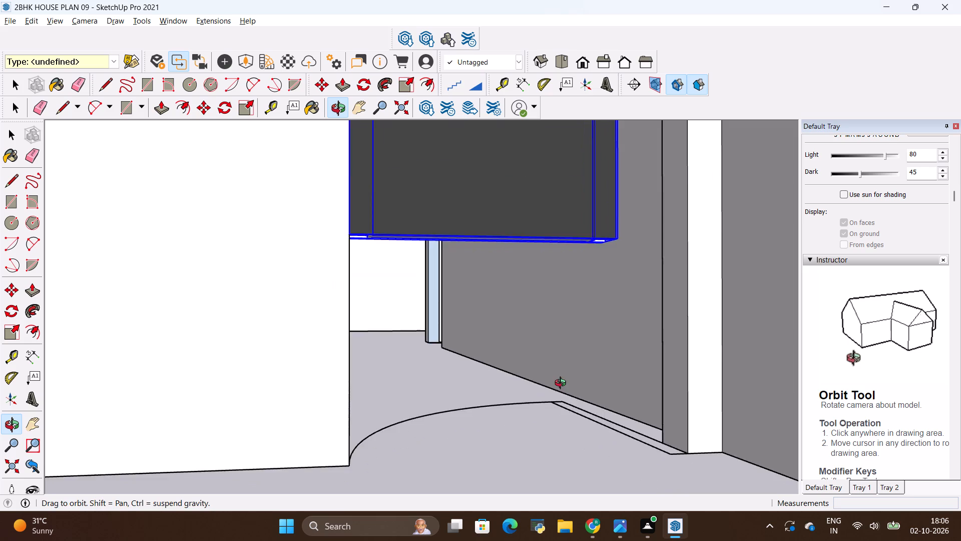
{"action": "middle_click_drag", "start_coordinate": [563, 384], "coordinate": [564, 373]}
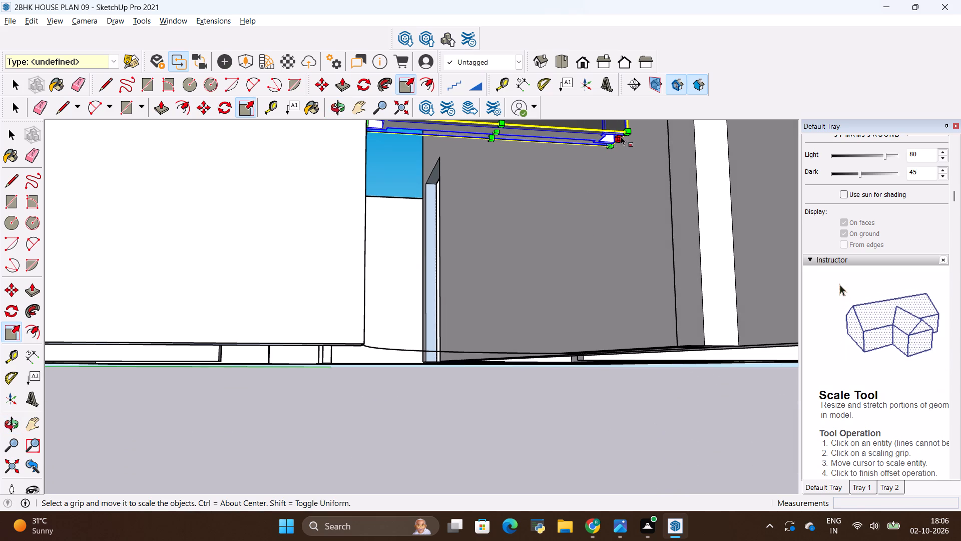
{"action": "left_click", "coordinate": [618, 137]}
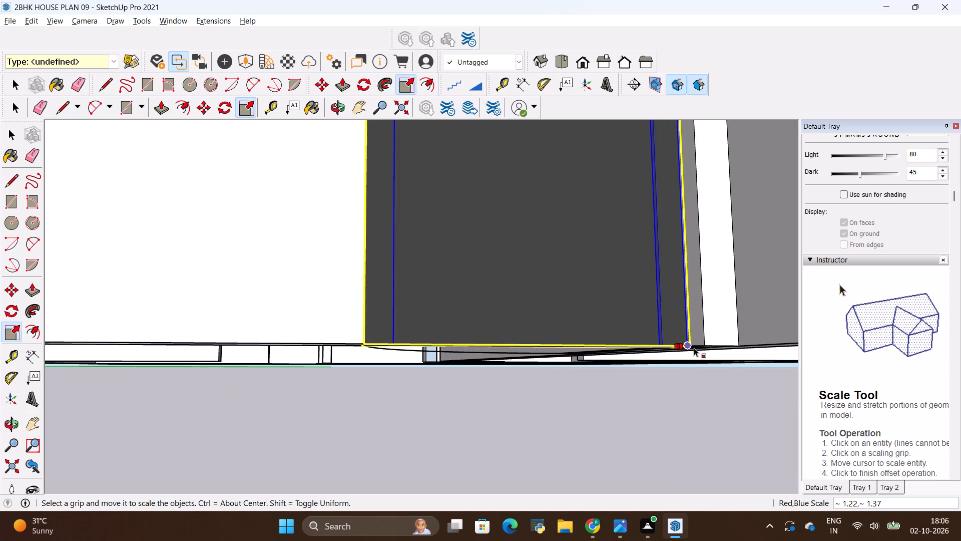
{"action": "left_click", "coordinate": [699, 346]}
Copy the entrance door by its top corner to the top corner of the opening in the rear room's back wall, about 32' 3" away.
{"action": "scroll", "coordinate": [623, 370], "scroll_direction": "down", "scroll_amount": 4}
{"action": "middle_click_drag", "start_coordinate": [623, 362], "coordinate": [593, 419]}
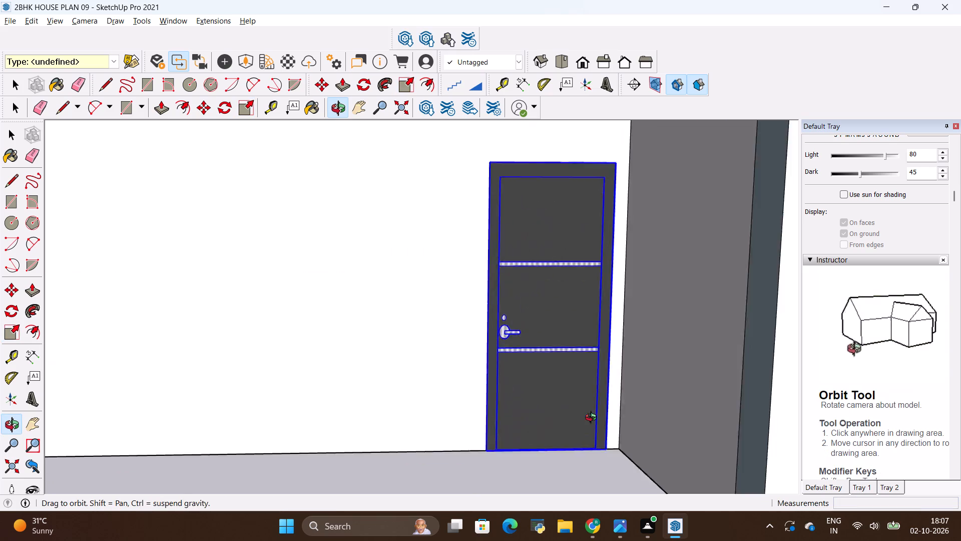
{"action": "middle_click_drag", "start_coordinate": [593, 419], "coordinate": [574, 461]}
{"action": "scroll", "coordinate": [568, 293], "scroll_direction": "down", "scroll_amount": 3}
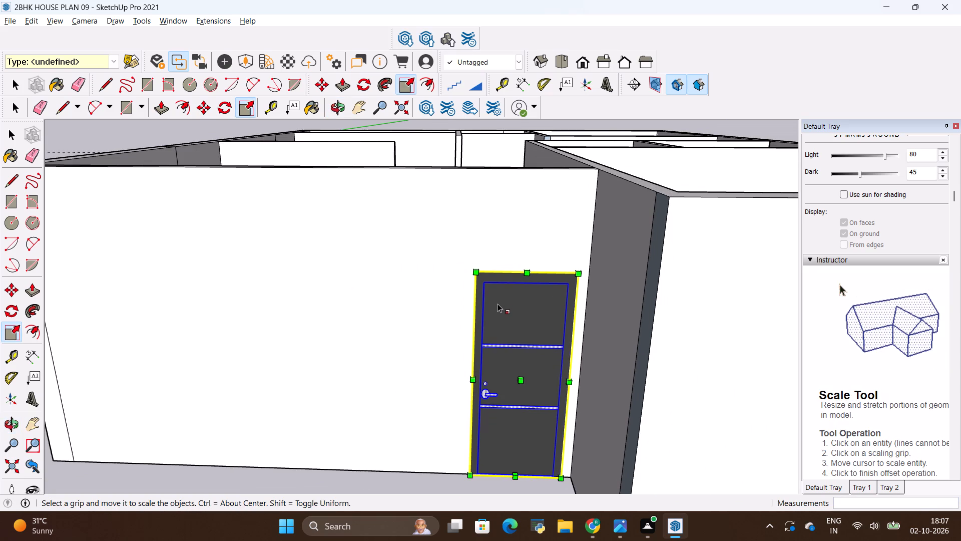
{"action": "key", "text": "m"}
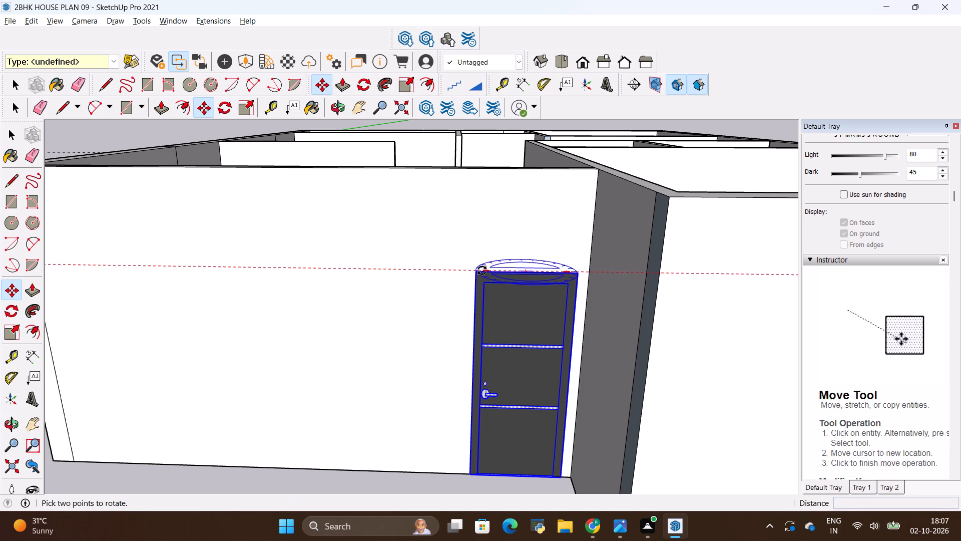
{"action": "left_click", "coordinate": [480, 272]}
{"action": "scroll", "coordinate": [435, 398], "scroll_direction": "down", "scroll_amount": 11}
{"action": "scroll", "coordinate": [389, 257], "scroll_direction": "up", "scroll_amount": 3}
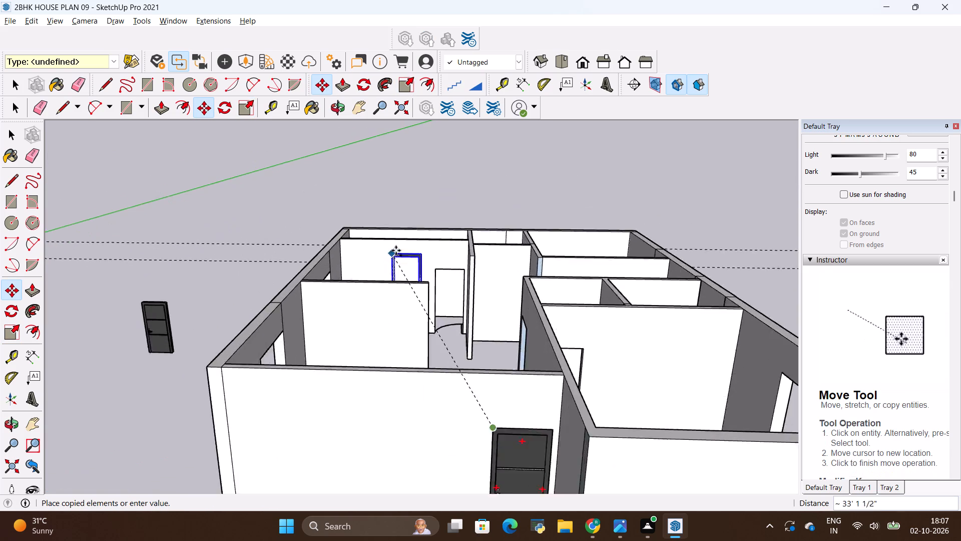
{"action": "scroll", "coordinate": [396, 250], "scroll_direction": "up", "scroll_amount": 9}
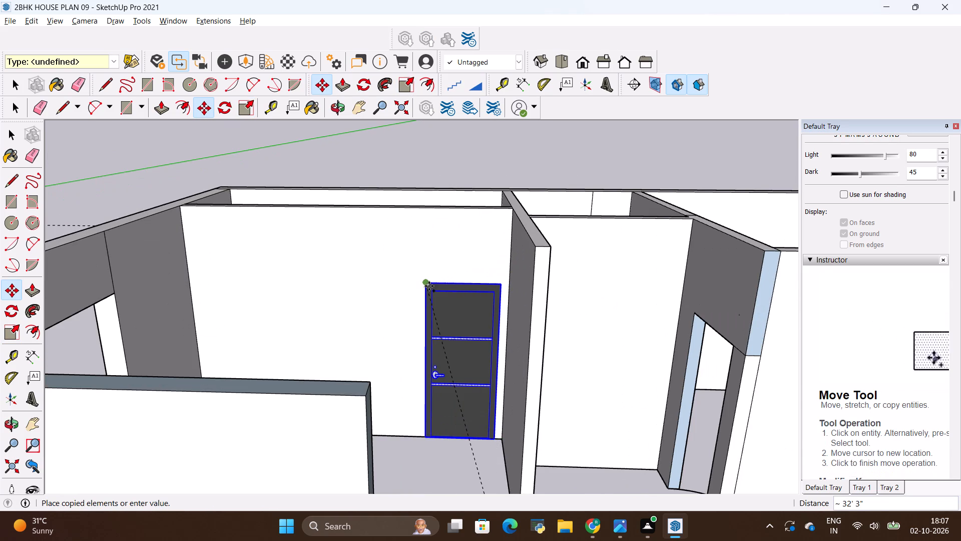
{"action": "left_click", "coordinate": [429, 286]}
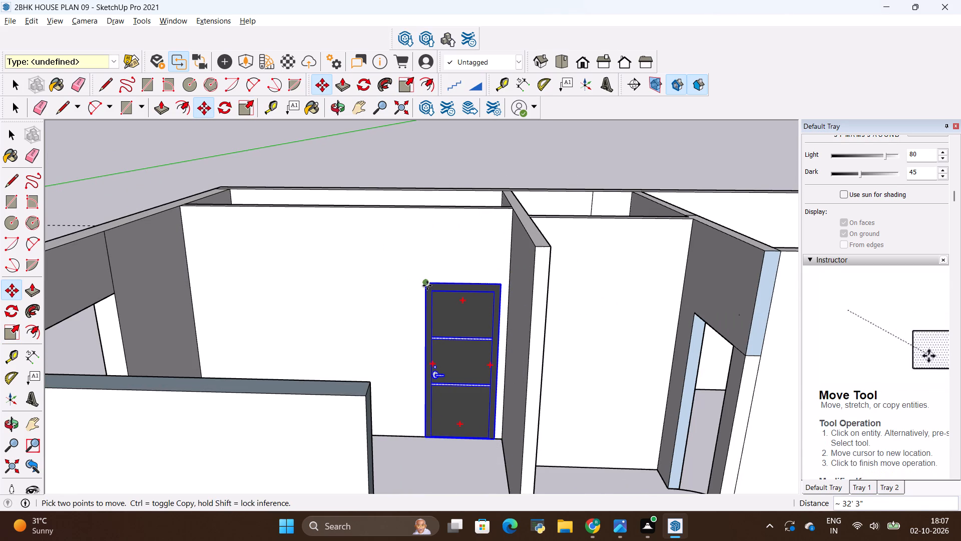
Copy the rear room's door by its top corner to the opening in the projecting front room's inner wall, about 22' 4 5/8" away.
{"action": "left_click_drag", "start_coordinate": [427, 285], "coordinate": [421, 283], "text": "ctrl"}
{"action": "scroll", "coordinate": [170, 258], "scroll_direction": "down", "scroll_amount": 9}
{"action": "middle_click_drag", "start_coordinate": [328, 243], "coordinate": [328, 353]}
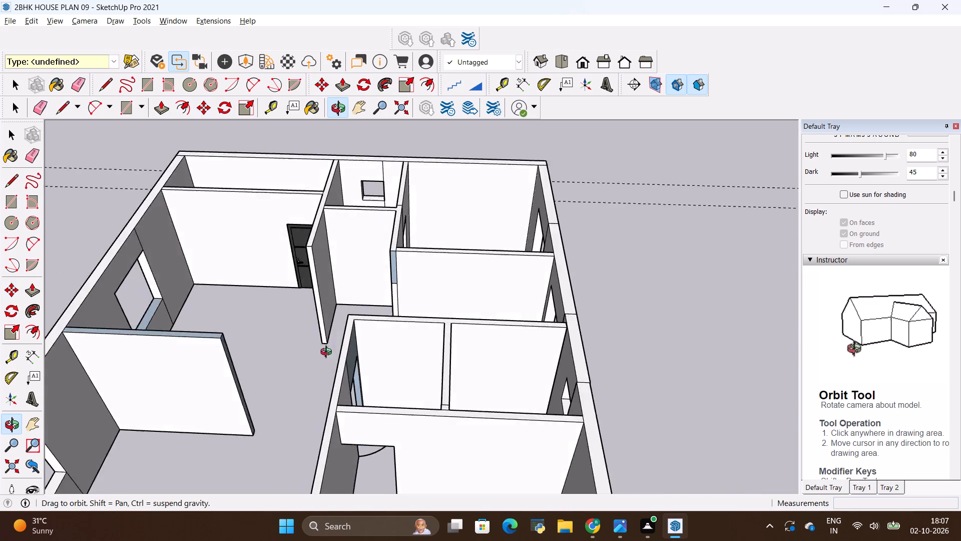
{"action": "middle_click_drag", "start_coordinate": [328, 353], "coordinate": [315, 253]}
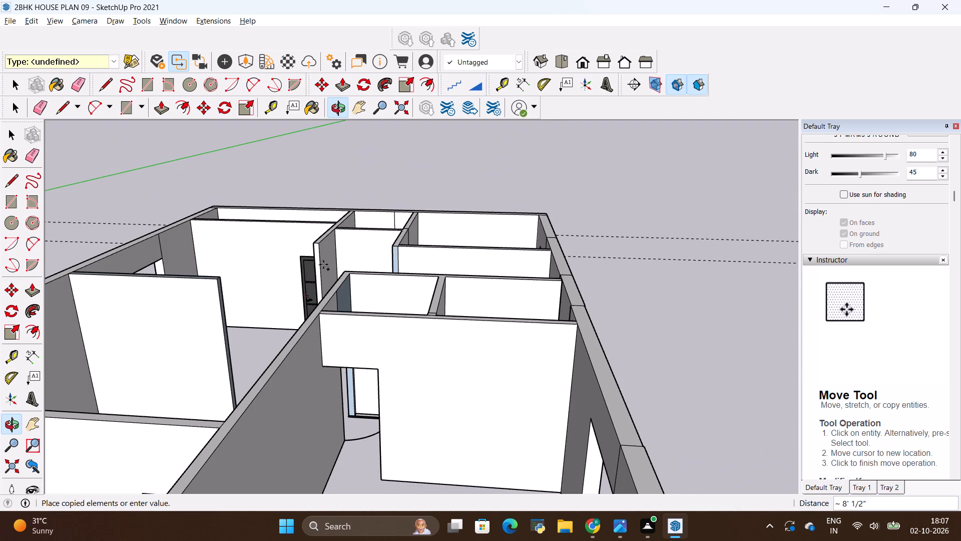
{"action": "scroll", "coordinate": [331, 391], "scroll_direction": "up", "scroll_amount": 6}
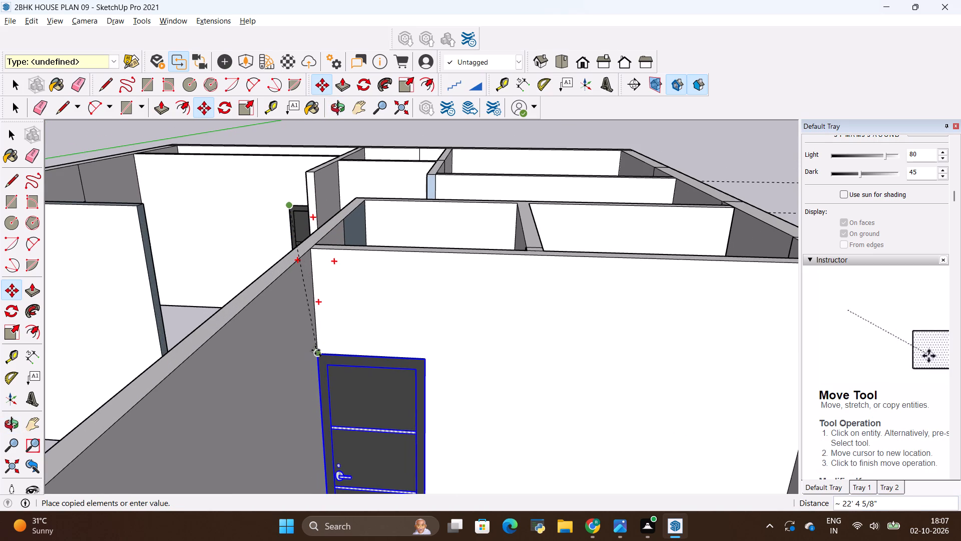
{"action": "left_click", "coordinate": [315, 350]}
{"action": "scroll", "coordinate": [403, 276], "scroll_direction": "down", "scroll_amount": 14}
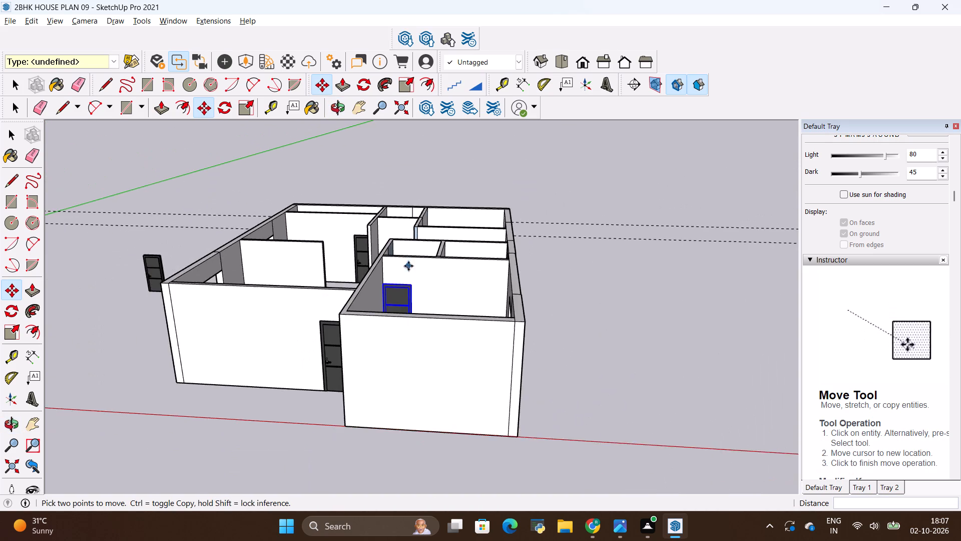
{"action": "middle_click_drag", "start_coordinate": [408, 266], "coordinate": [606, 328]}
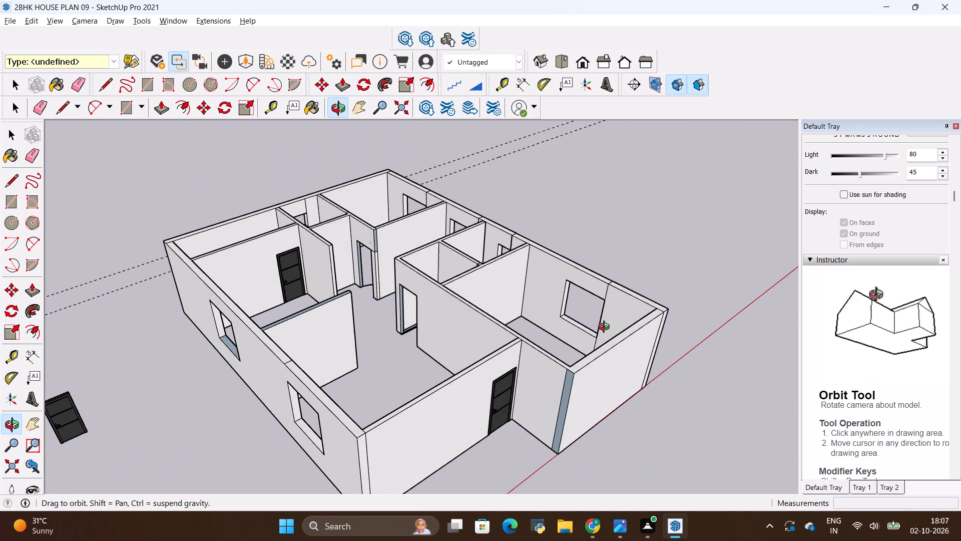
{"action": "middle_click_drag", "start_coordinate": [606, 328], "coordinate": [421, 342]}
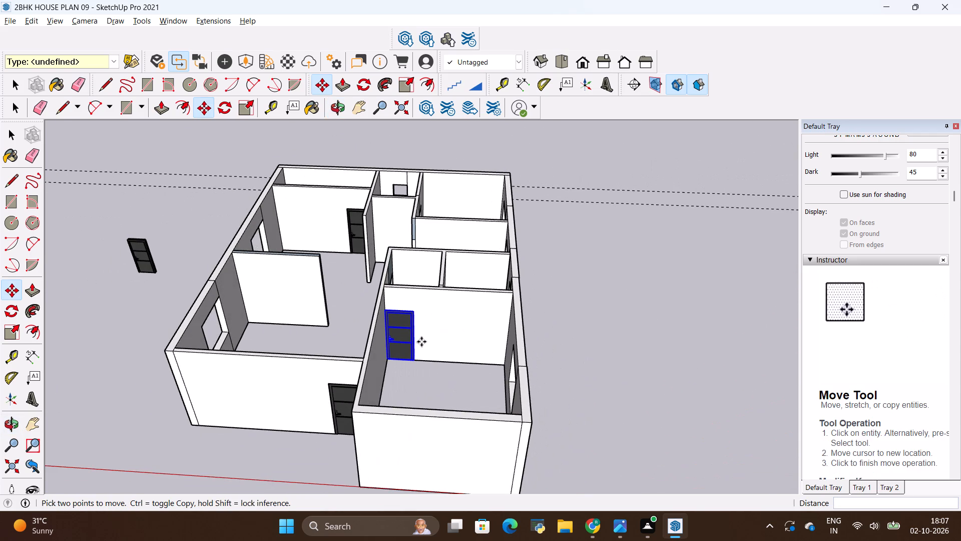
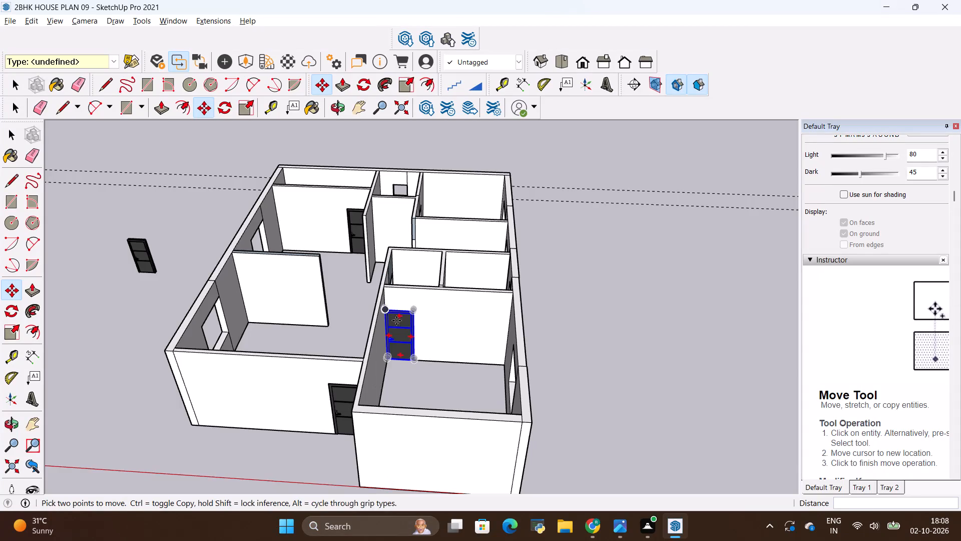
Copy the projecting front room's door by its lower corner to the open ground outside the side wall.
{"action": "scroll", "coordinate": [373, 377], "scroll_direction": "down", "scroll_amount": 1}
{"action": "scroll", "coordinate": [304, 401], "scroll_direction": "up", "scroll_amount": 3}
{"action": "scroll", "coordinate": [414, 355], "scroll_direction": "up", "scroll_amount": 4}
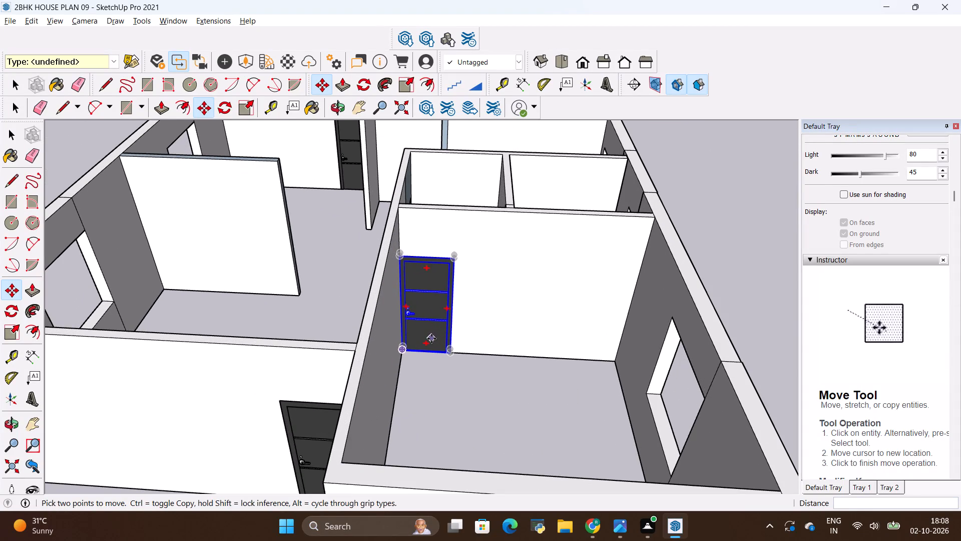
{"action": "left_click", "coordinate": [401, 349]}
{"action": "scroll", "coordinate": [33, 330], "scroll_direction": "down", "scroll_amount": 4}
{"action": "scroll", "coordinate": [242, 333], "scroll_direction": "down", "scroll_amount": 8}
{"action": "left_click", "coordinate": [439, 324]}
{"action": "scroll", "coordinate": [430, 294], "scroll_direction": "up", "scroll_amount": 5}
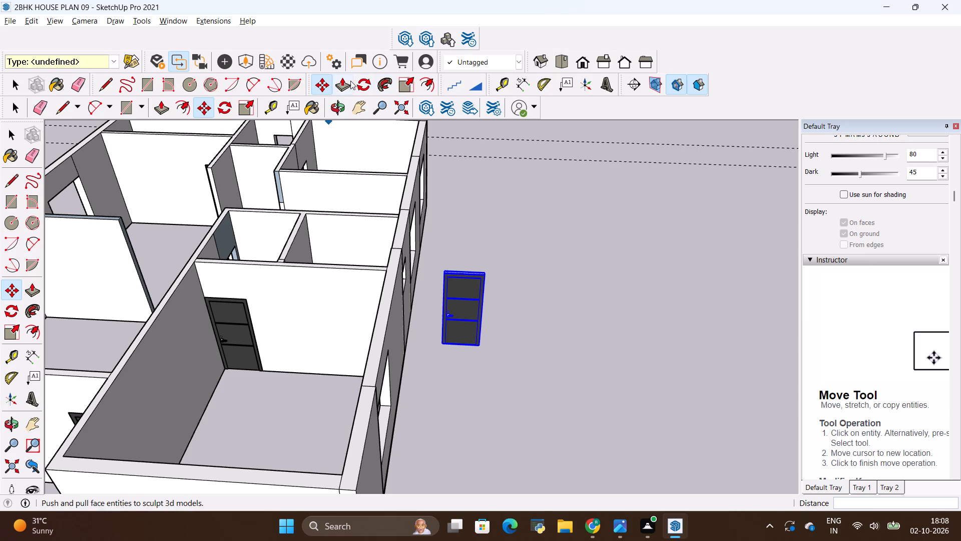
Rotate the door copy outside the house by 90 degrees in the horizontal plane.
{"action": "left_click", "coordinate": [361, 83]}
{"action": "left_click", "coordinate": [448, 358]}
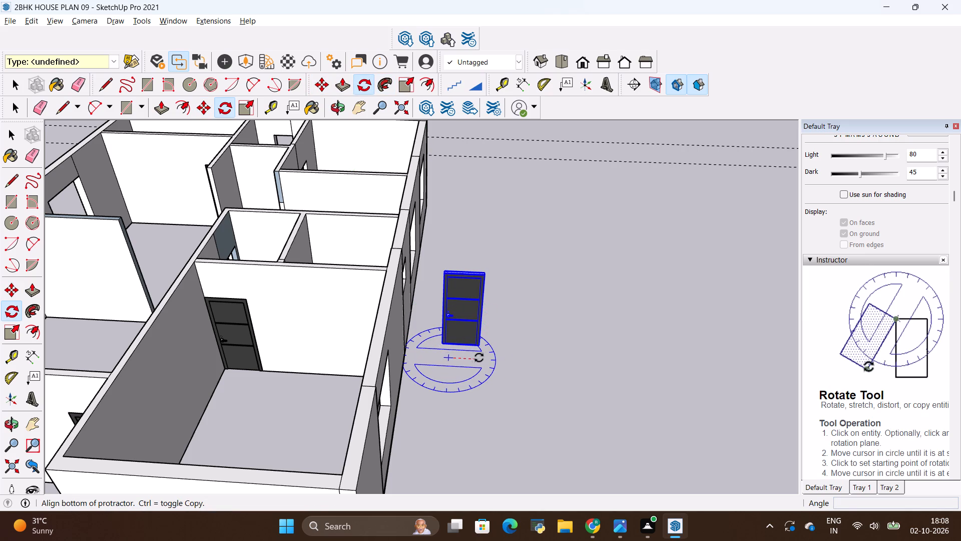
{"action": "left_click", "coordinate": [518, 365]}
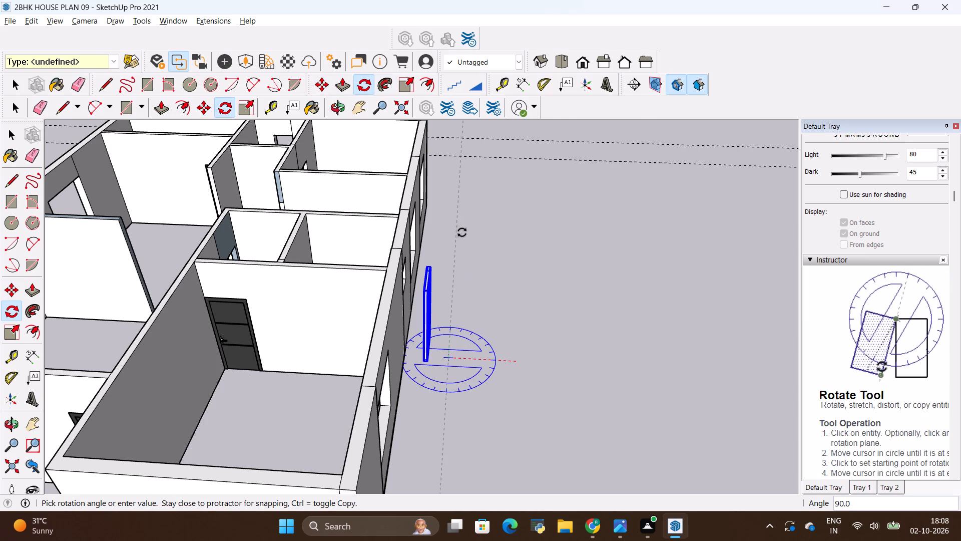
{"action": "left_click", "coordinate": [459, 233]}
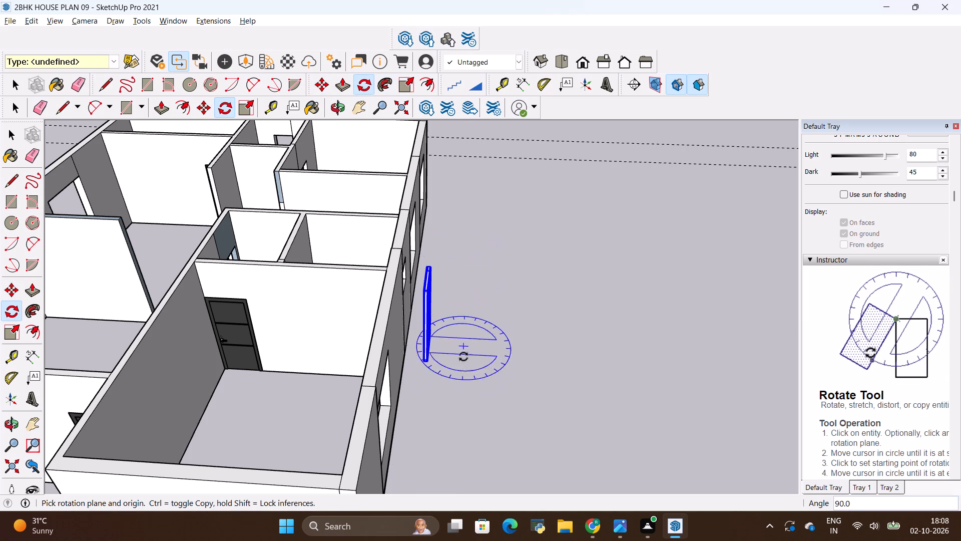
{"action": "key", "text": "space"}
Copy the rotated door by its top corner to the hall-side opening of the inner small room, about 15' 8 9/16" away.
{"action": "scroll", "coordinate": [431, 372], "scroll_direction": "down", "scroll_amount": 3}
{"action": "middle_click_drag", "start_coordinate": [435, 372], "coordinate": [167, 370]}
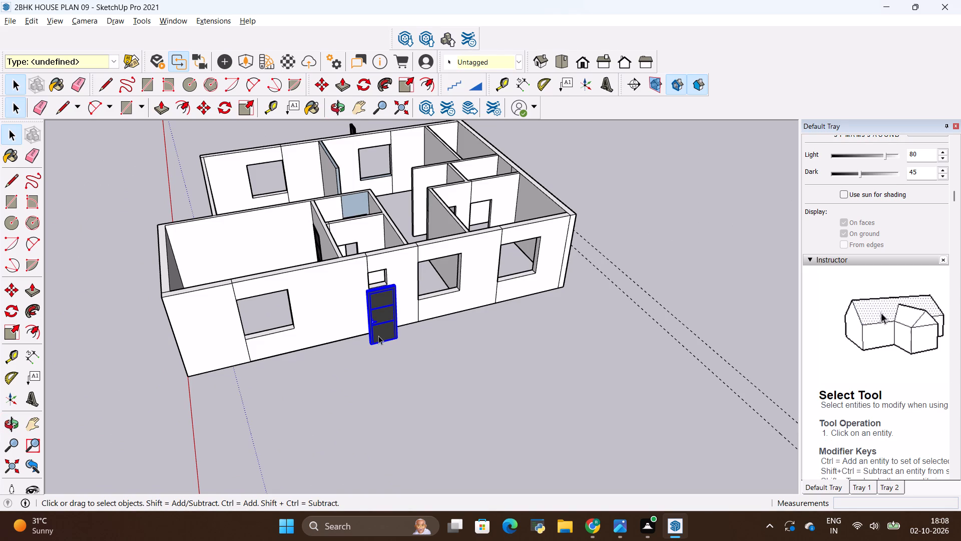
{"action": "key", "text": "m"}
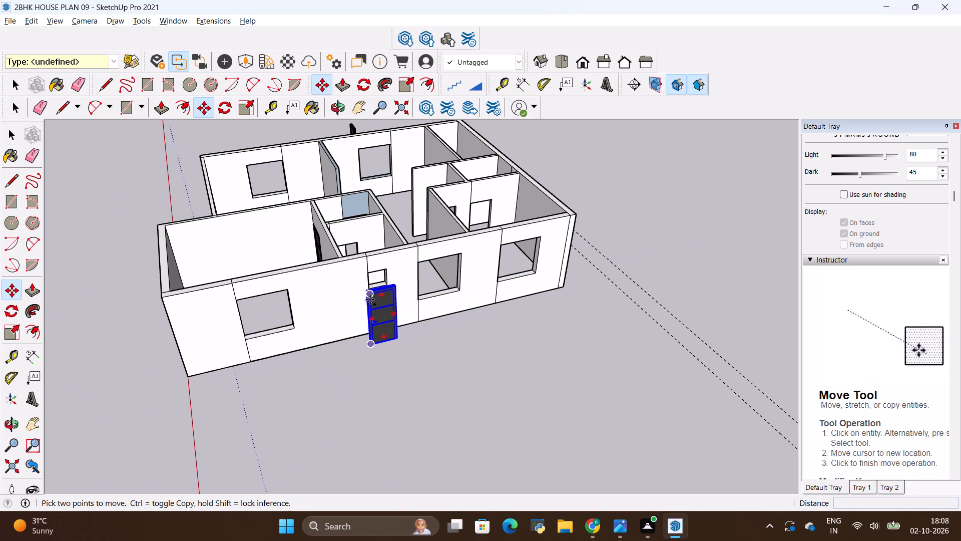
{"action": "left_click", "coordinate": [369, 297]}
{"action": "scroll", "coordinate": [356, 384], "scroll_direction": "down", "scroll_amount": 5}
{"action": "scroll", "coordinate": [372, 200], "scroll_direction": "up", "scroll_amount": 3}
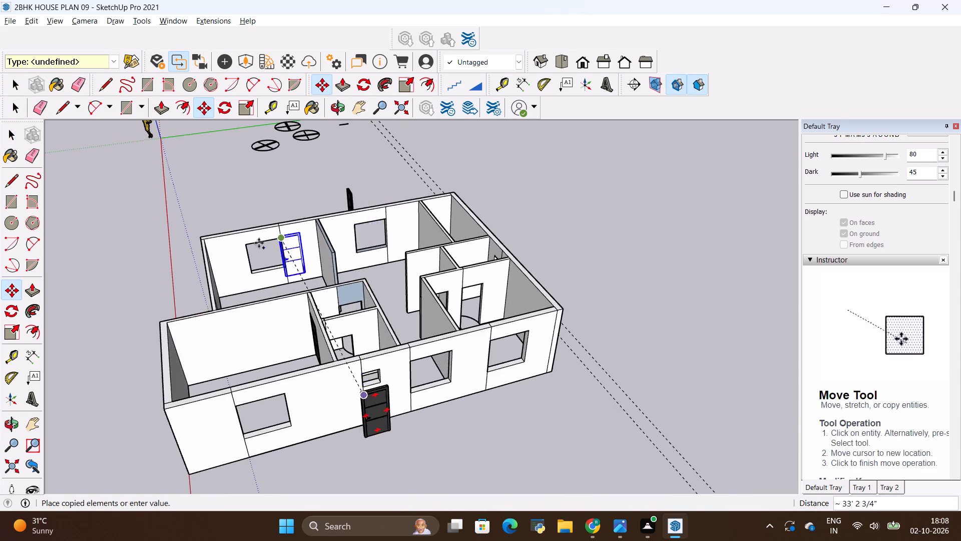
{"action": "scroll", "coordinate": [255, 245], "scroll_direction": "up", "scroll_amount": 4}
{"action": "scroll", "coordinate": [289, 265], "scroll_direction": "down", "scroll_amount": 4}
{"action": "scroll", "coordinate": [347, 299], "scroll_direction": "up", "scroll_amount": 13}
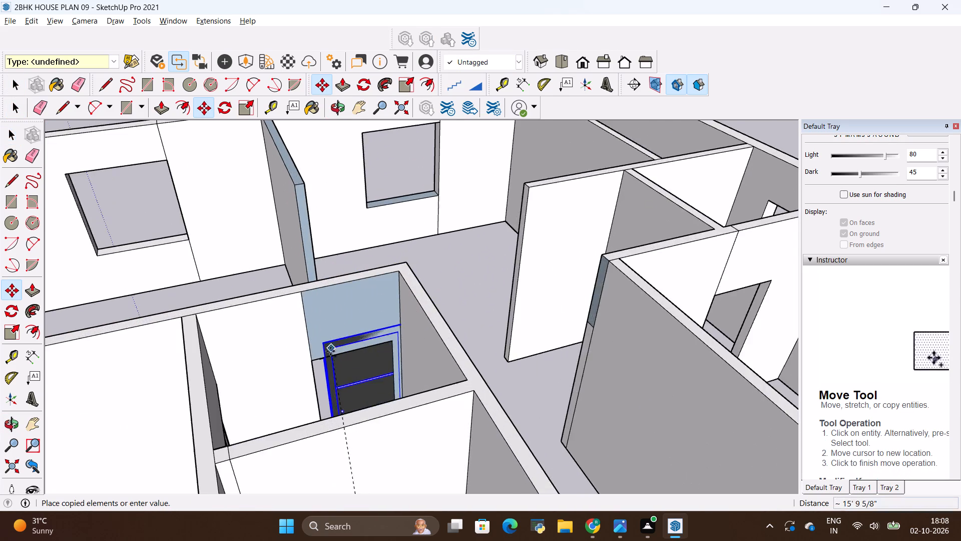
{"action": "scroll", "coordinate": [330, 351], "scroll_direction": "up", "scroll_amount": 1}
{"action": "scroll", "coordinate": [310, 388], "scroll_direction": "up", "scroll_amount": 1}
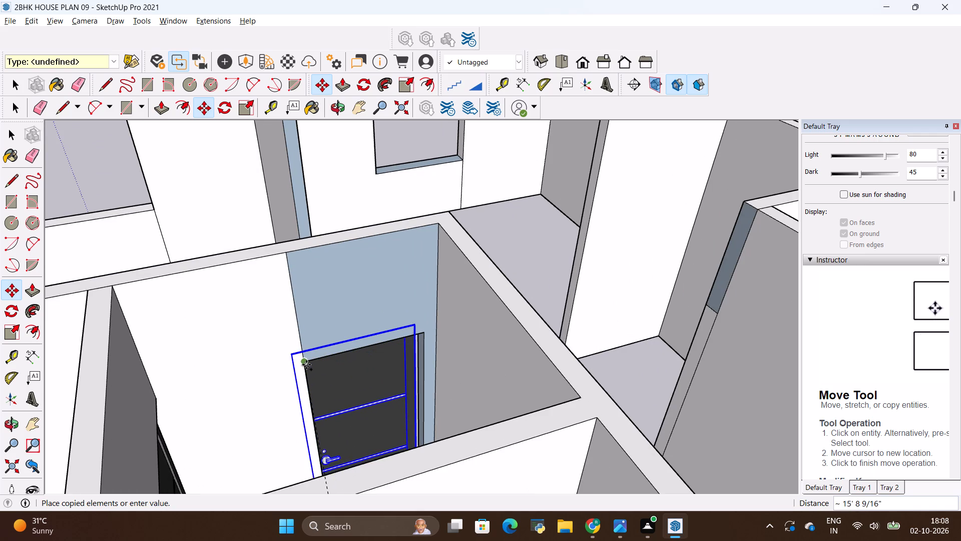
{"action": "left_click", "coordinate": [306, 364]}
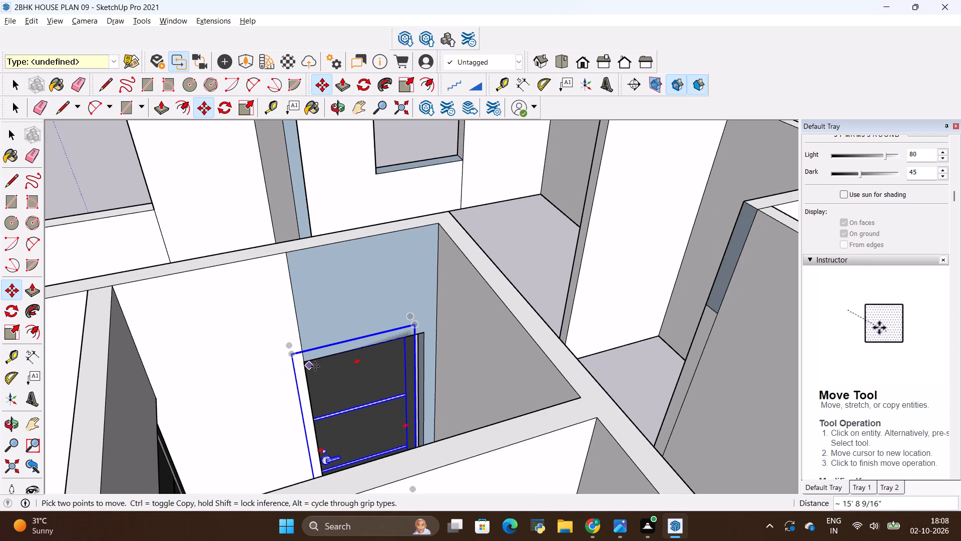
Copy that door to the top corner of the opening in the partition between the two small rooms, about 6' 8 1/16" away.
{"action": "left_click", "coordinate": [308, 366]}
{"action": "scroll", "coordinate": [202, 324], "scroll_direction": "down", "scroll_amount": 5}
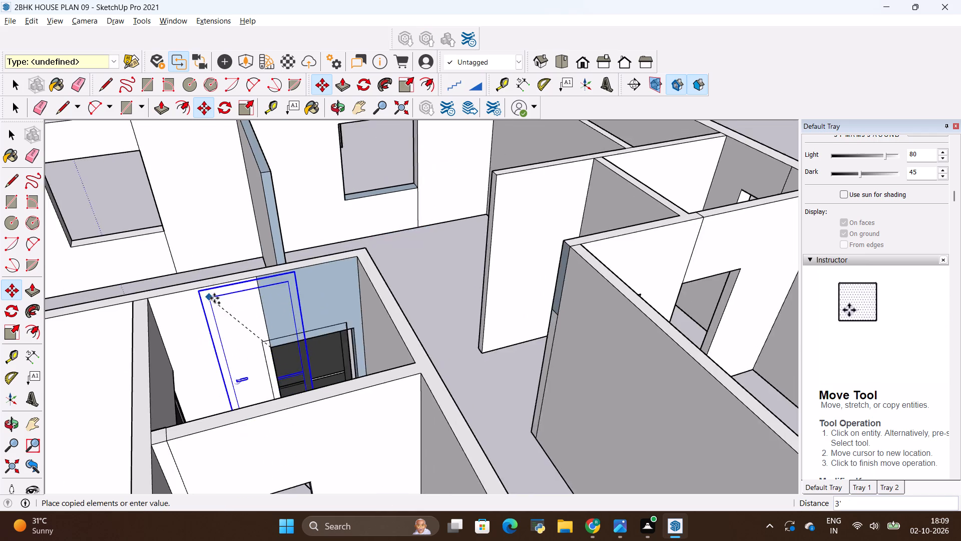
{"action": "scroll", "coordinate": [216, 296], "scroll_direction": "down", "scroll_amount": 5}
{"action": "scroll", "coordinate": [258, 280], "scroll_direction": "down", "scroll_amount": 4}
{"action": "scroll", "coordinate": [224, 374], "scroll_direction": "up", "scroll_amount": 8}
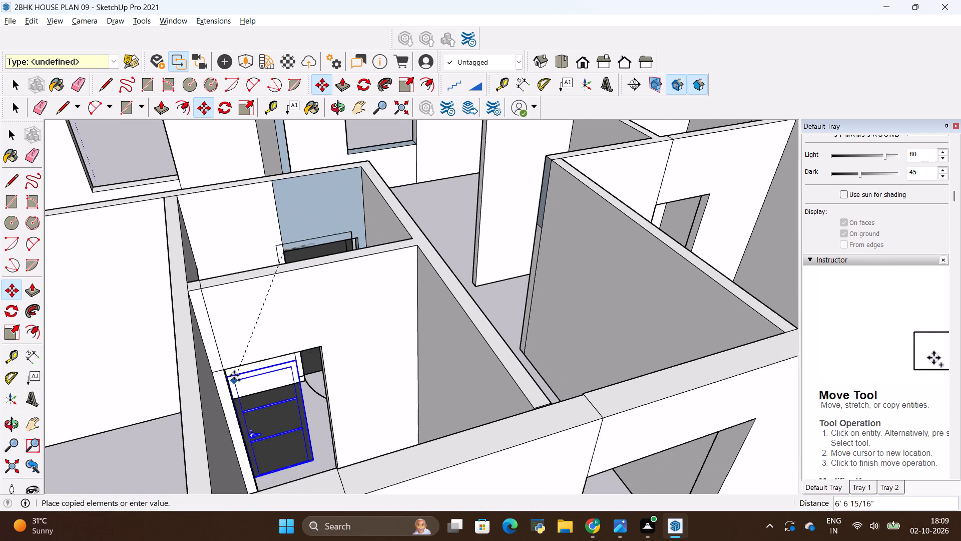
{"action": "scroll", "coordinate": [239, 372], "scroll_direction": "up", "scroll_amount": 2}
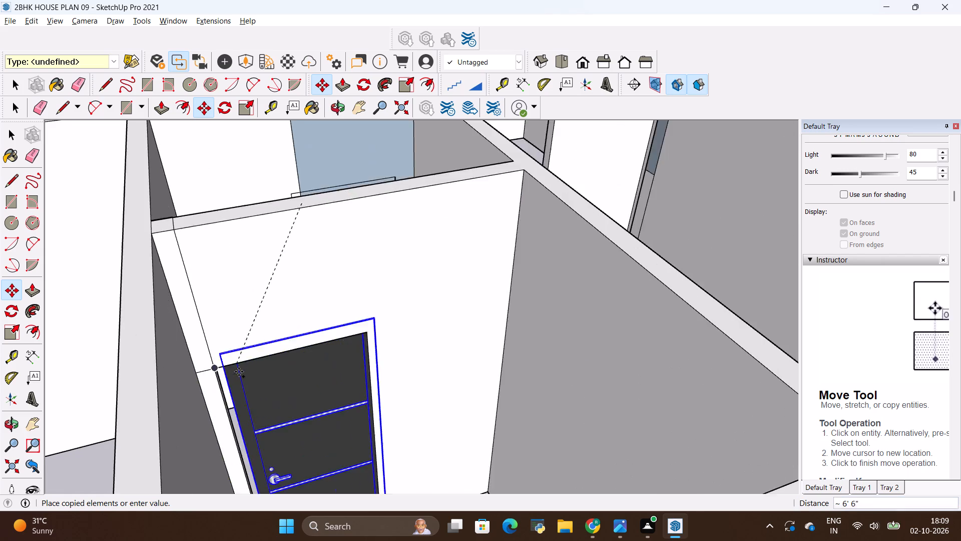
{"action": "scroll", "coordinate": [239, 372], "scroll_direction": "up", "scroll_amount": 5}
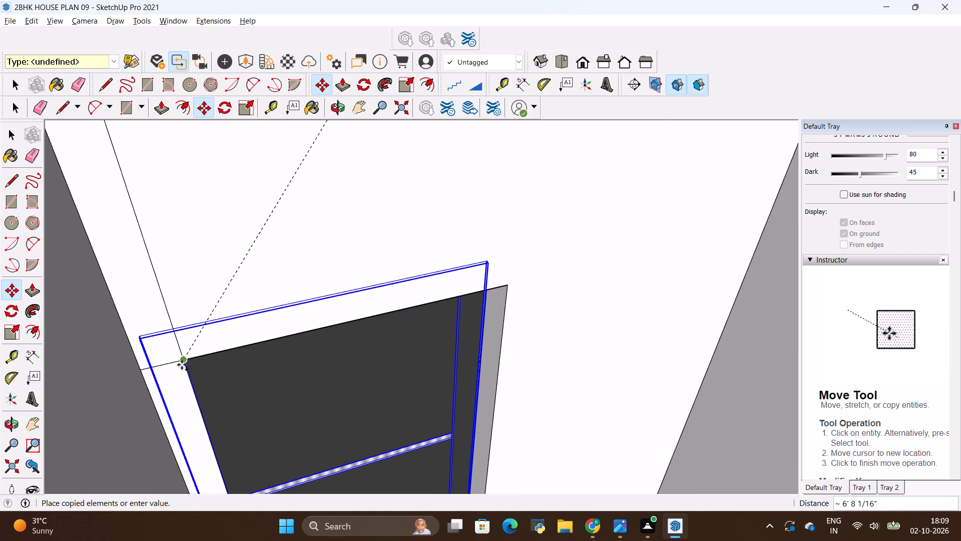
{"action": "left_click", "coordinate": [182, 365]}
Copy the partition door to the rear side room's opening nearest the passage, and snap the copy's top corner to the opening's top corner.
{"action": "left_click", "coordinate": [191, 361], "text": "ctrl"}
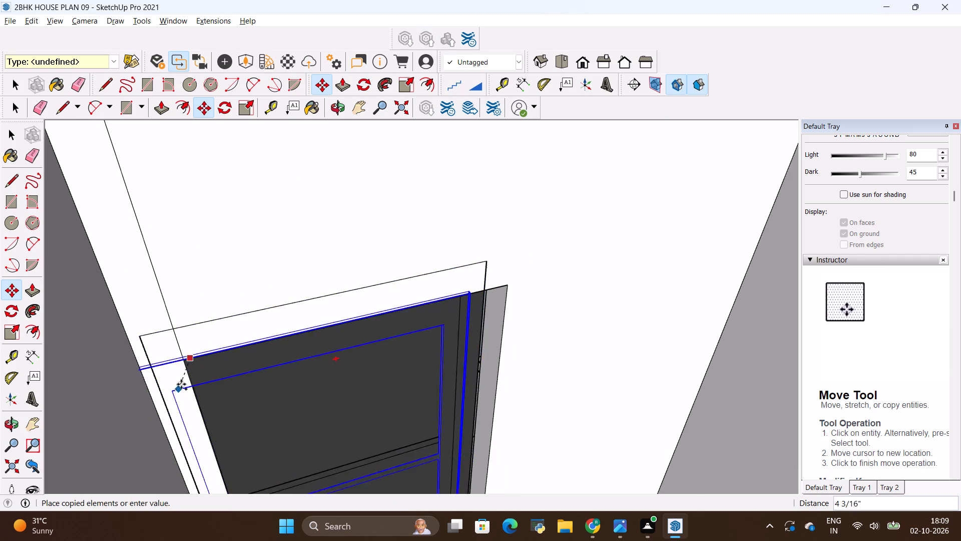
{"action": "scroll", "coordinate": [190, 354], "scroll_direction": "down", "scroll_amount": 17}
{"action": "middle_click_drag", "start_coordinate": [285, 322], "coordinate": [213, 367]}
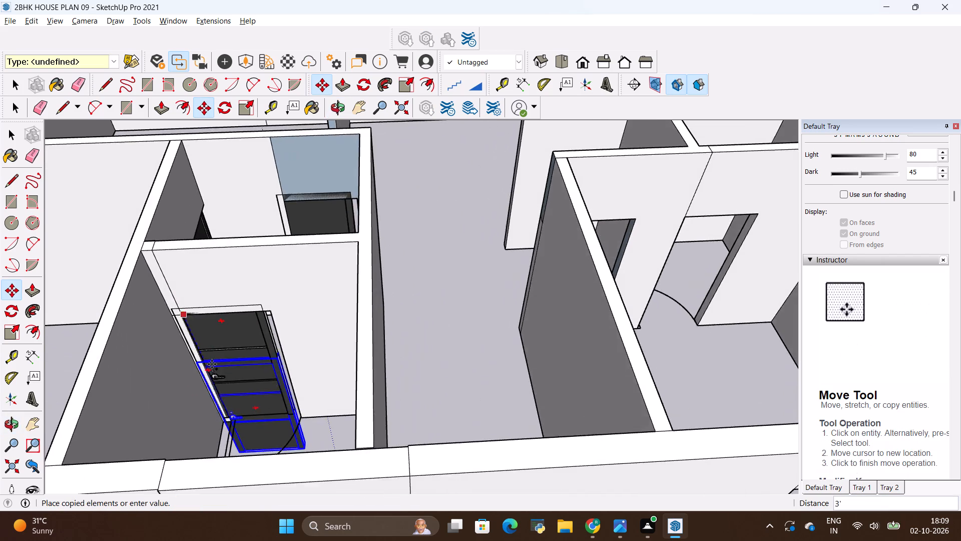
{"action": "scroll", "coordinate": [212, 364], "scroll_direction": "down", "scroll_amount": 10}
{"action": "scroll", "coordinate": [339, 301], "scroll_direction": "up", "scroll_amount": 6}
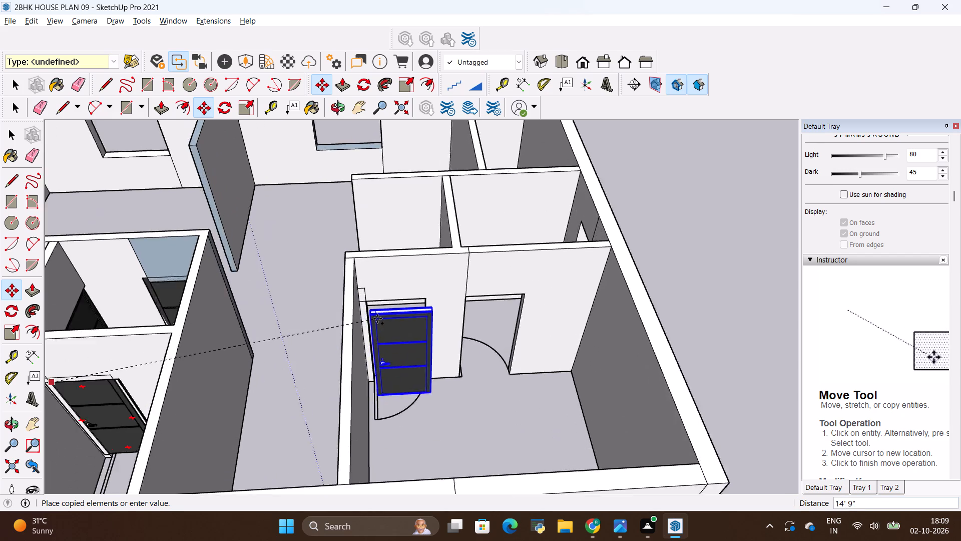
{"action": "scroll", "coordinate": [377, 319], "scroll_direction": "up", "scroll_amount": 5}
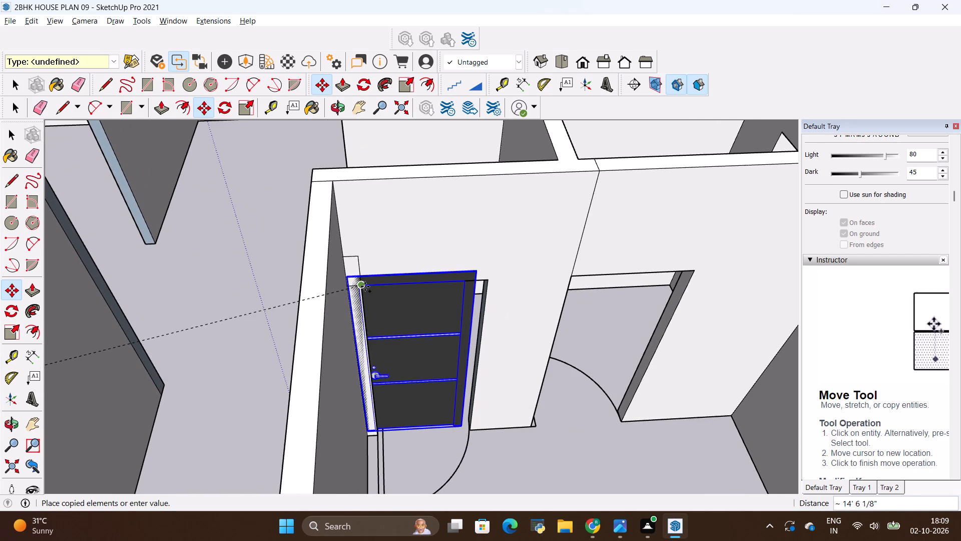
{"action": "middle_click_drag", "start_coordinate": [366, 296], "coordinate": [344, 227]}
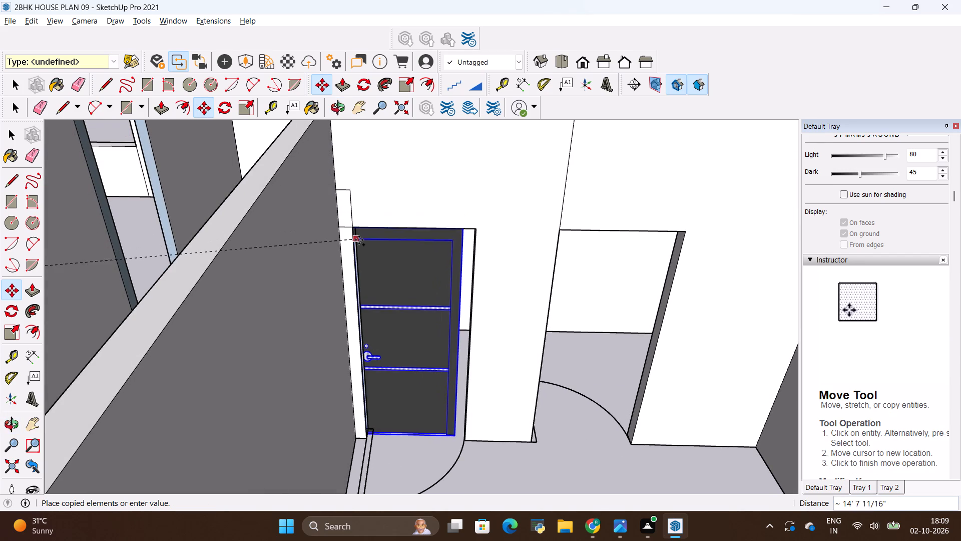
{"action": "scroll", "coordinate": [360, 244], "scroll_direction": "up", "scroll_amount": 6}
{"action": "scroll", "coordinate": [375, 281], "scroll_direction": "down", "scroll_amount": 4}
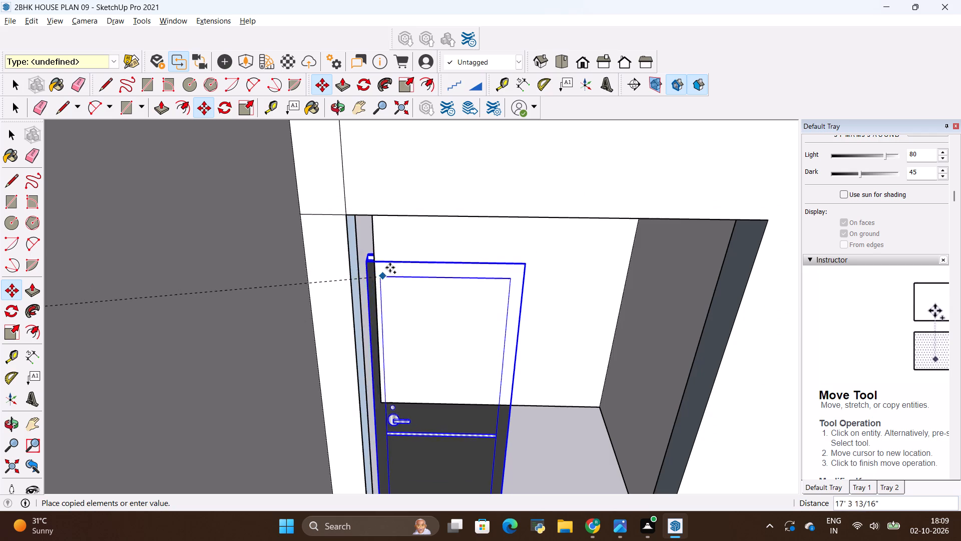
{"action": "scroll", "coordinate": [390, 266], "scroll_direction": "down", "scroll_amount": 8}
{"action": "left_click", "coordinate": [413, 313]}
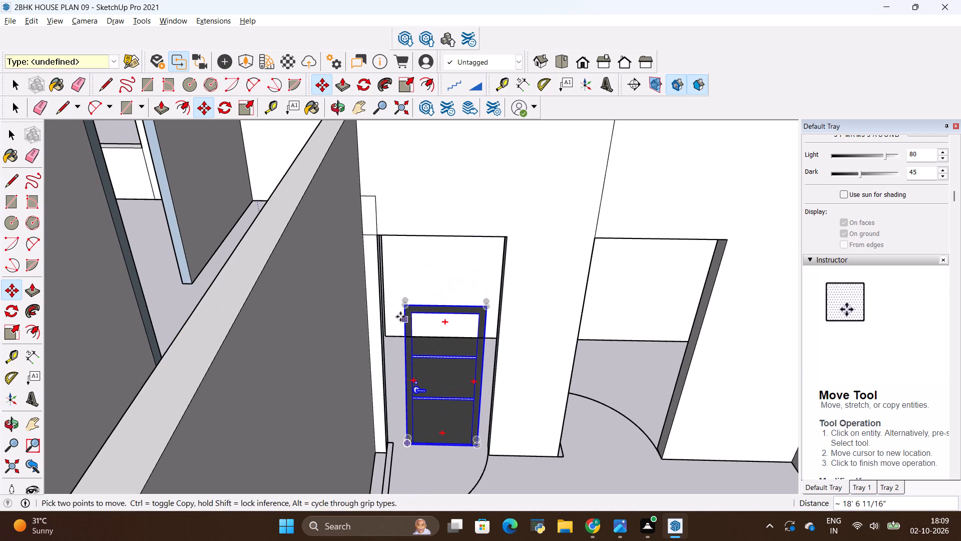
{"action": "left_click", "coordinate": [407, 306]}
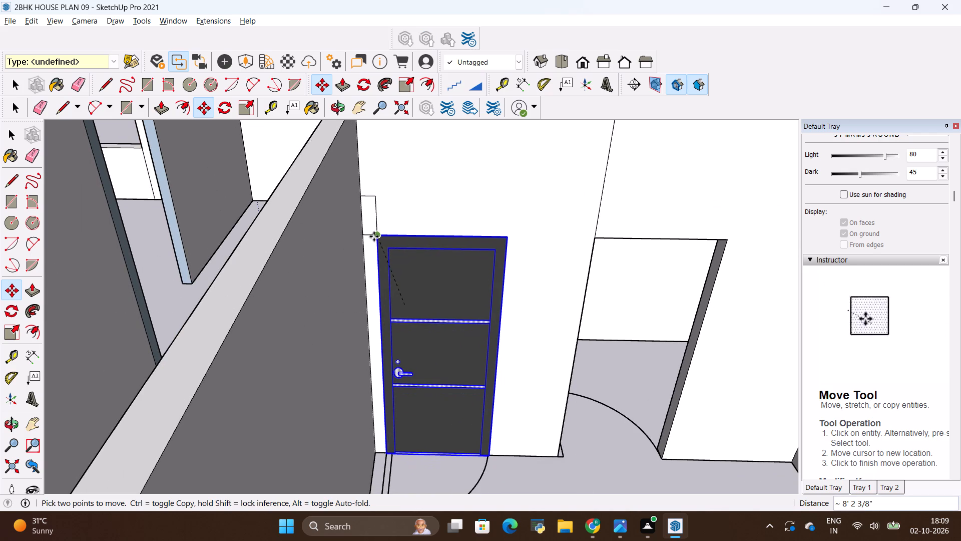
{"action": "left_click", "coordinate": [374, 236]}
Copy the rear side room's door by its top corner to the second opening in the same wall, about 5' 15/16" away.
{"action": "left_click", "coordinate": [380, 235], "text": "ctrl"}
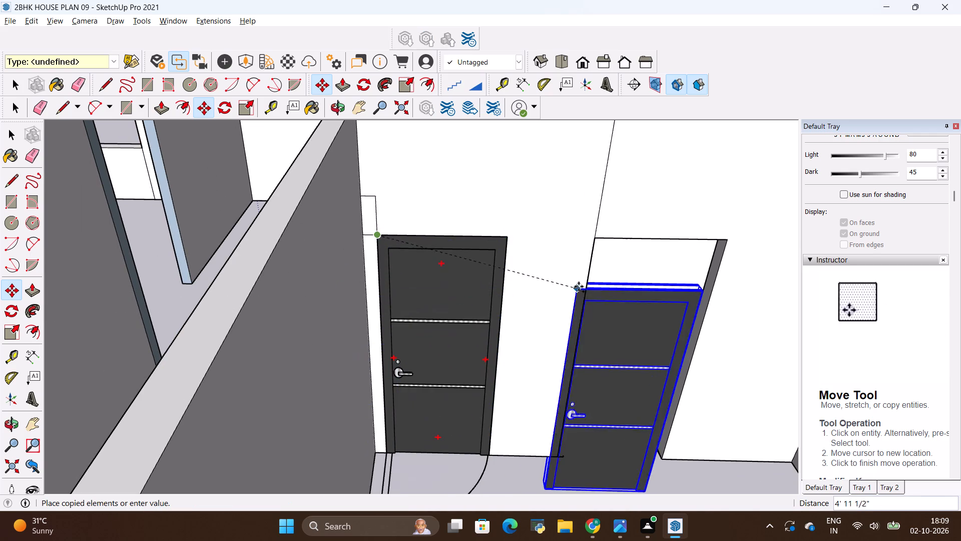
{"action": "left_click", "coordinate": [598, 241]}
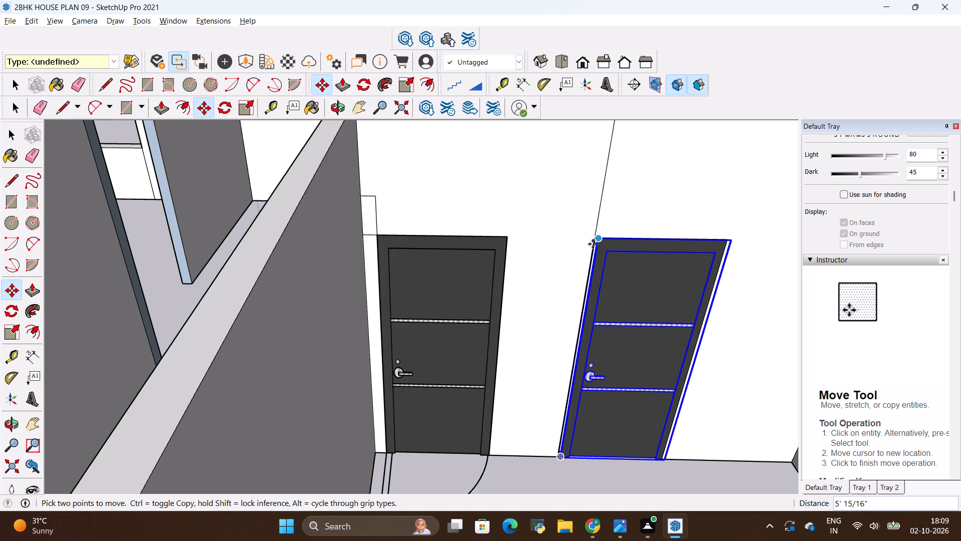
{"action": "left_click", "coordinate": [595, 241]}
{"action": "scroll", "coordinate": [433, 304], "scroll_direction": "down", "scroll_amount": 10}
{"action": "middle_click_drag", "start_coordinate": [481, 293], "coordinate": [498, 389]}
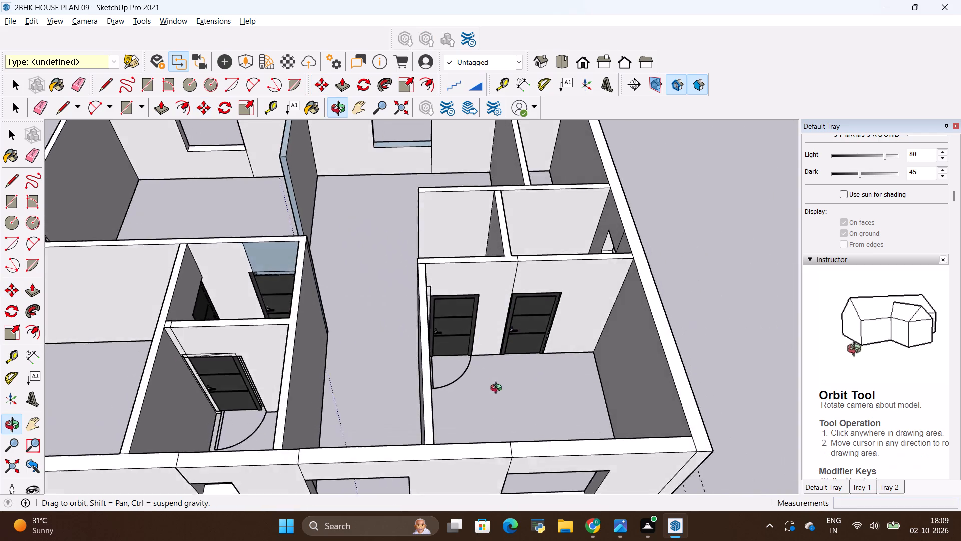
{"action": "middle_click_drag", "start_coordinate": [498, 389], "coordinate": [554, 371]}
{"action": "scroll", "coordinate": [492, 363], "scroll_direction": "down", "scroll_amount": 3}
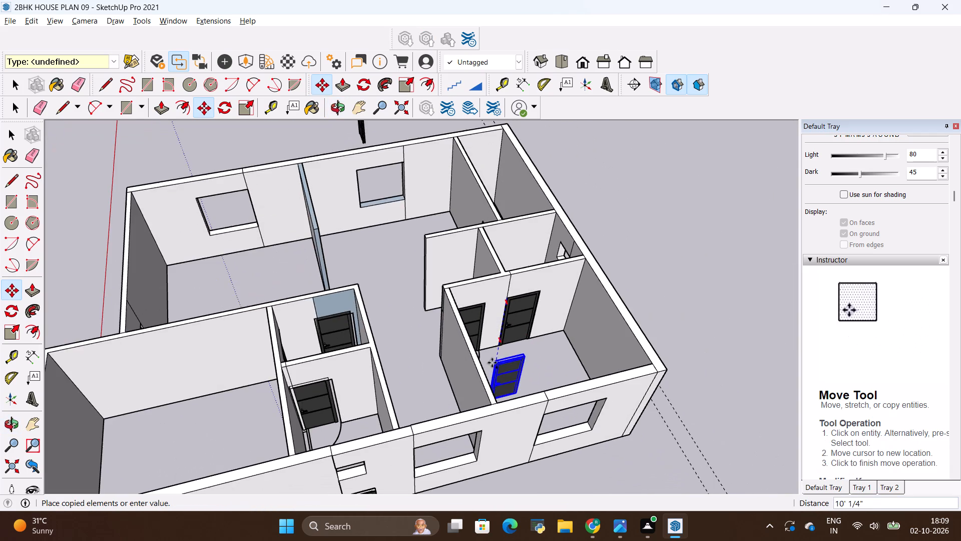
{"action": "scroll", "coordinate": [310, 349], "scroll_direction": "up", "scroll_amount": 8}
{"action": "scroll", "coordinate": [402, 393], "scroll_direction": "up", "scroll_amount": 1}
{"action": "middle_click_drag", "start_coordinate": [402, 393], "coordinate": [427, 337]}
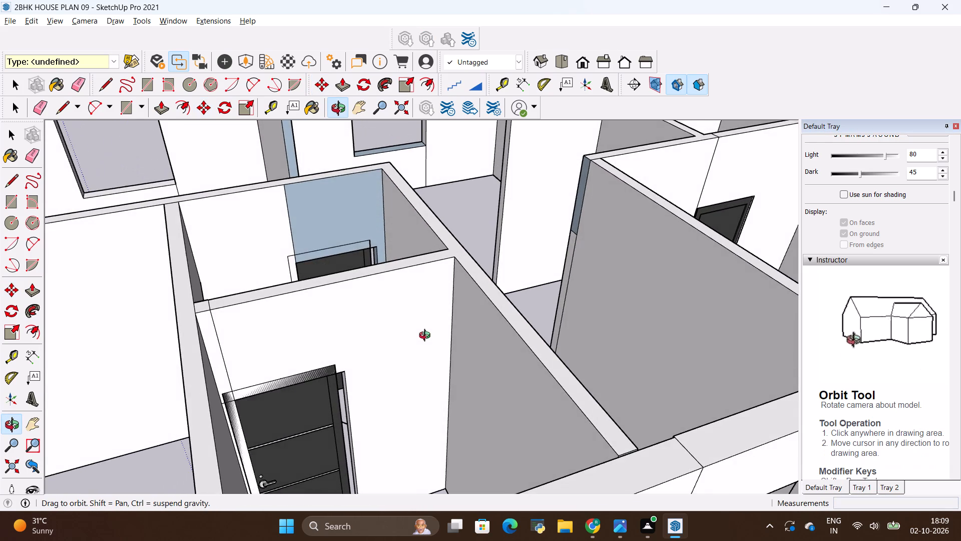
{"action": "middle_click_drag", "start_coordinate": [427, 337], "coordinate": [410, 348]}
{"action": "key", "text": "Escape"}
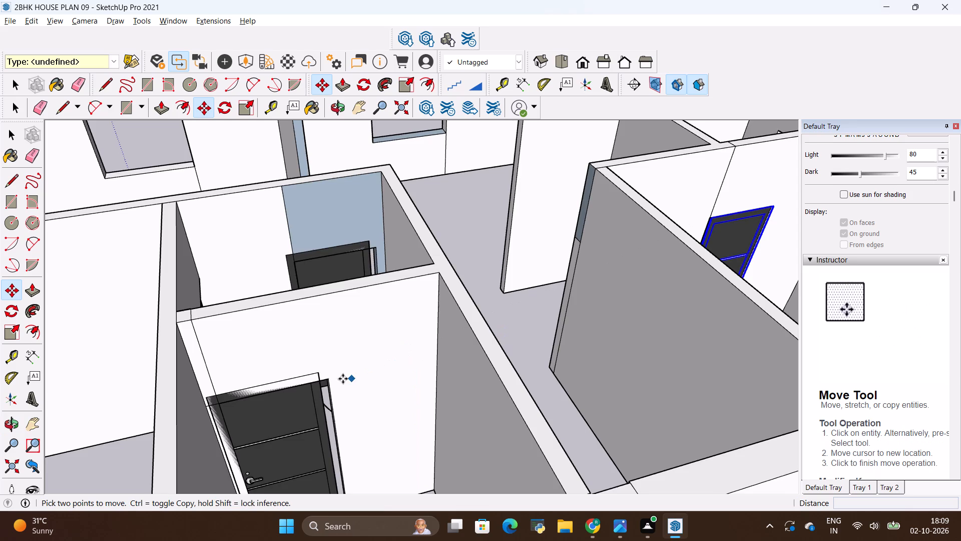
Move the inner small room's door by its free top corner to the matching top corner of its hall-side opening.
{"action": "scroll", "coordinate": [275, 227], "scroll_direction": "up", "scroll_amount": 2}
{"action": "scroll", "coordinate": [372, 248], "scroll_direction": "up", "scroll_amount": 10}
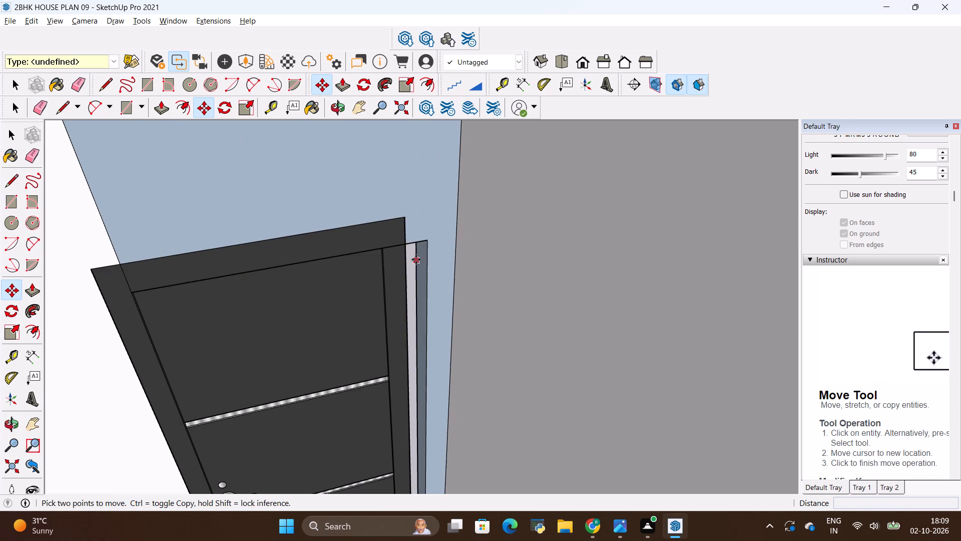
{"action": "key", "text": "space"}
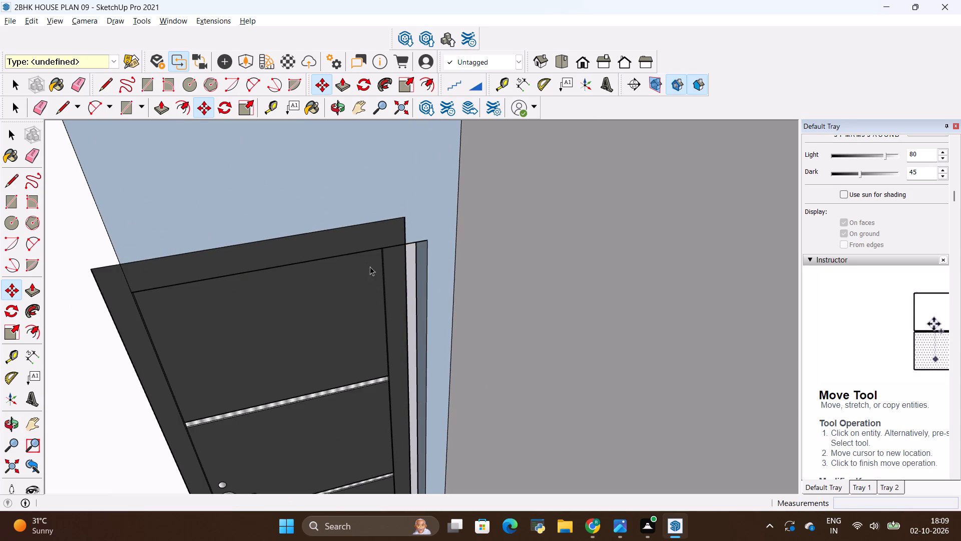
{"action": "left_click", "coordinate": [367, 270]}
{"action": "key", "text": "m"}
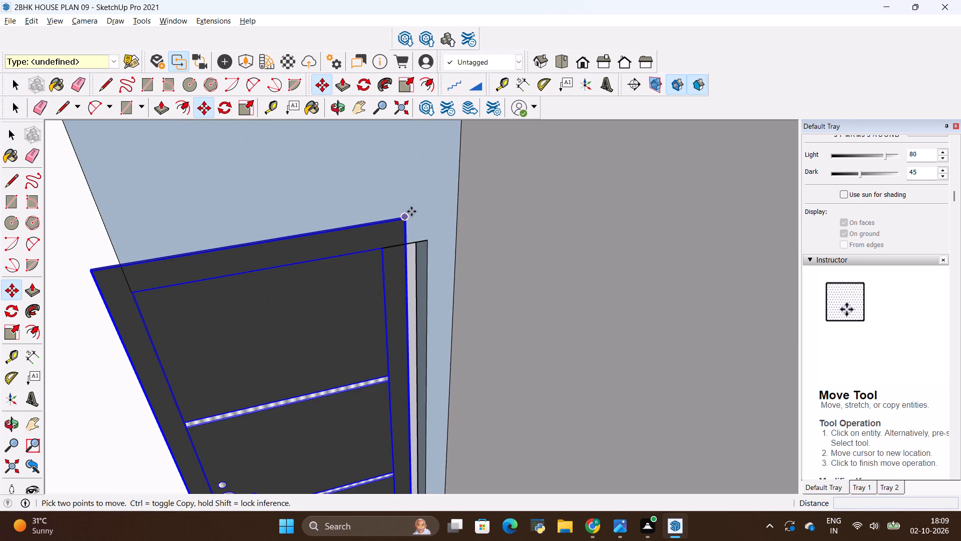
{"action": "left_click", "coordinate": [407, 216]}
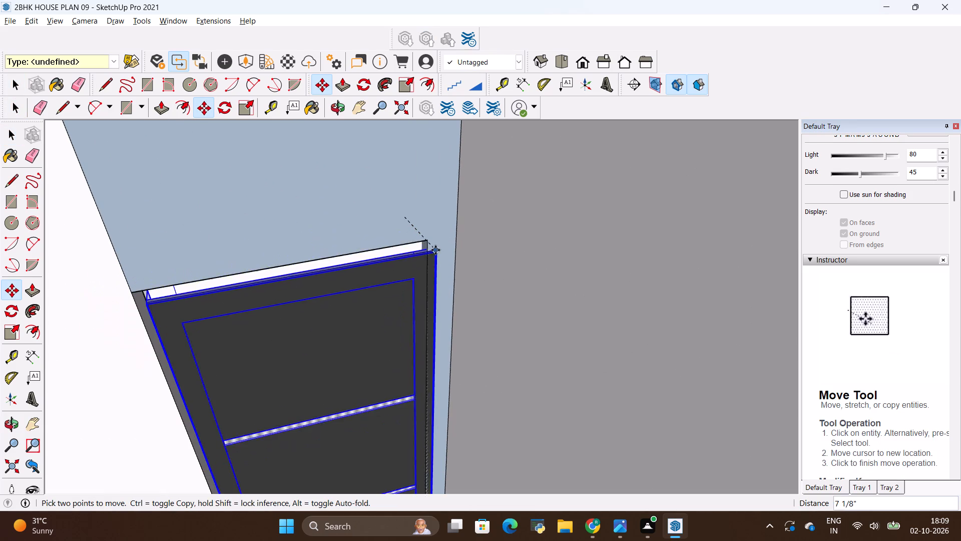
{"action": "left_click", "coordinate": [433, 238]}
{"action": "scroll", "coordinate": [417, 262], "scroll_direction": "down", "scroll_amount": 4}
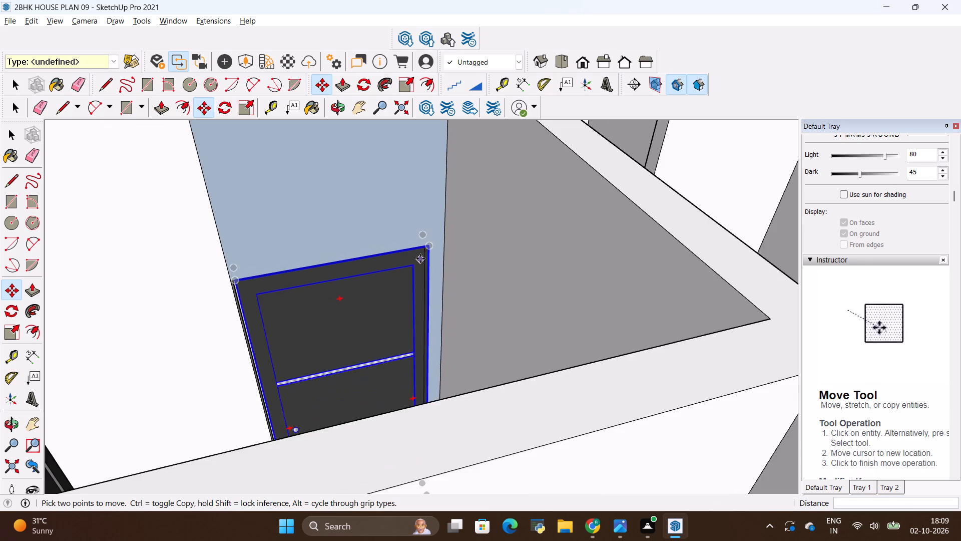
{"action": "scroll", "coordinate": [422, 255], "scroll_direction": "down", "scroll_amount": 8}
{"action": "key", "text": "space"}
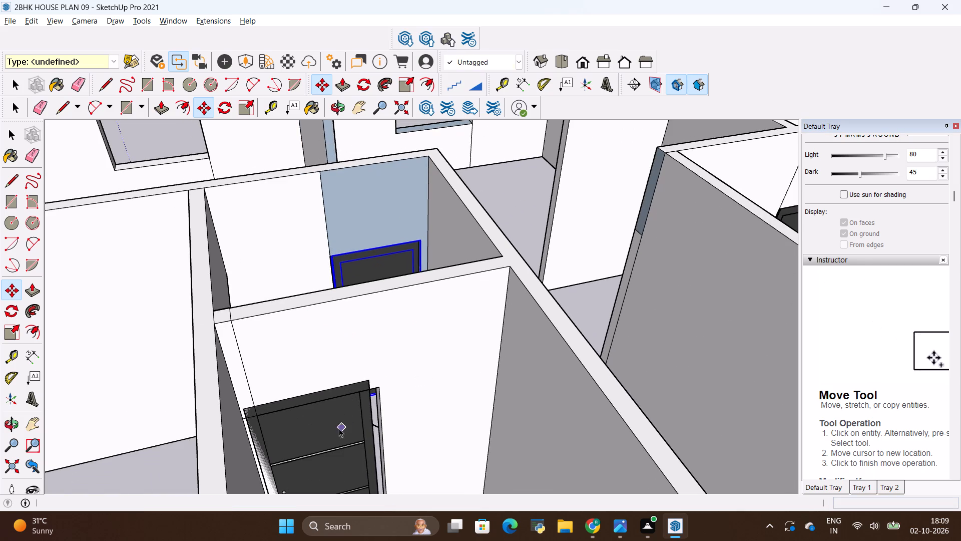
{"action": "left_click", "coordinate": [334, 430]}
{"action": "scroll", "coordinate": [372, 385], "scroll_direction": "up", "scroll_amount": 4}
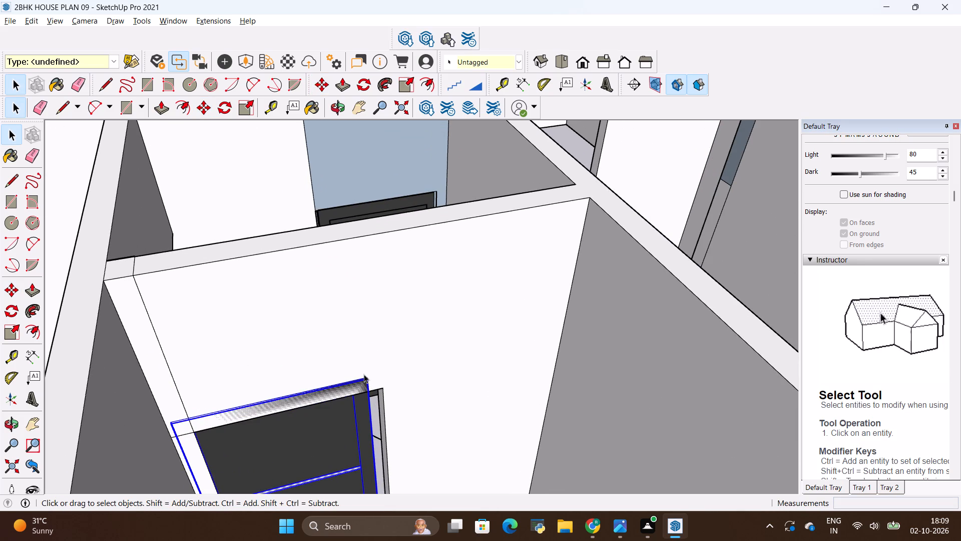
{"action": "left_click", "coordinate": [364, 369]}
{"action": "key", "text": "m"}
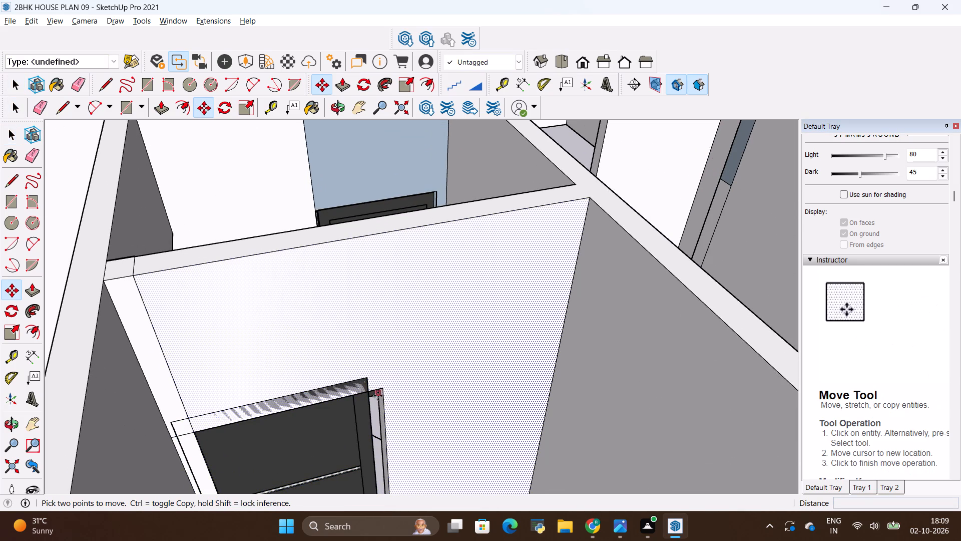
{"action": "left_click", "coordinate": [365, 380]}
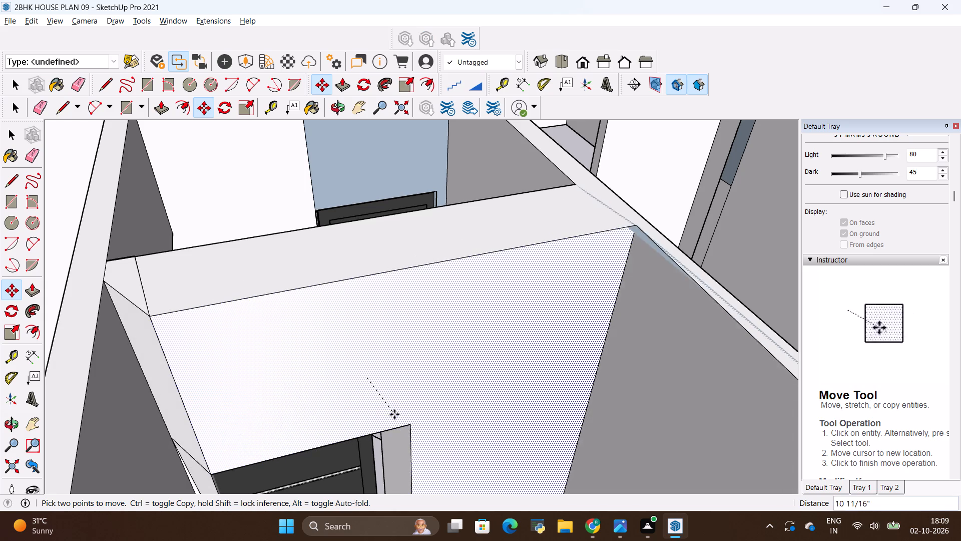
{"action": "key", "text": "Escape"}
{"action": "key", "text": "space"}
Move the door in the partition between the two small rooms 5" by its top corner onto the opening's top corner.
{"action": "left_click", "coordinate": [344, 444]}
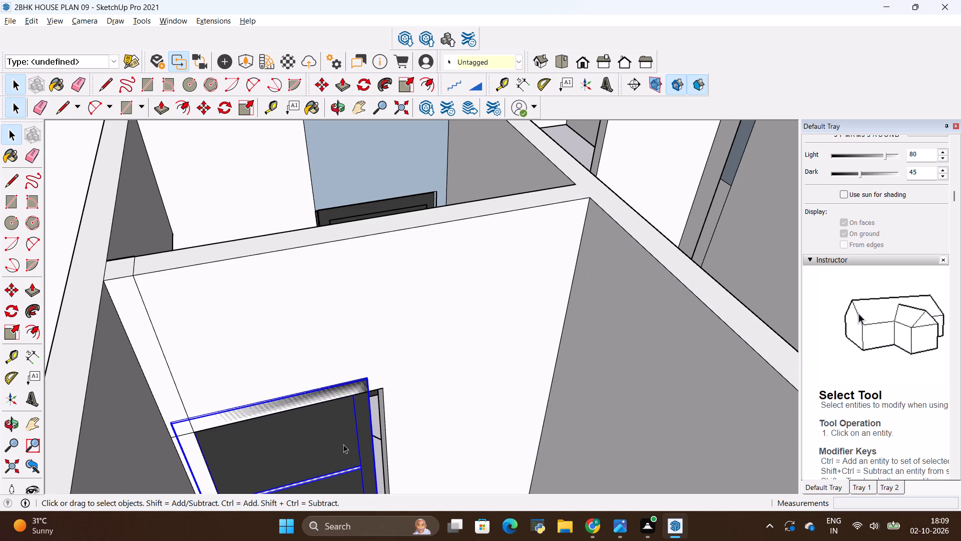
{"action": "key", "text": "m"}
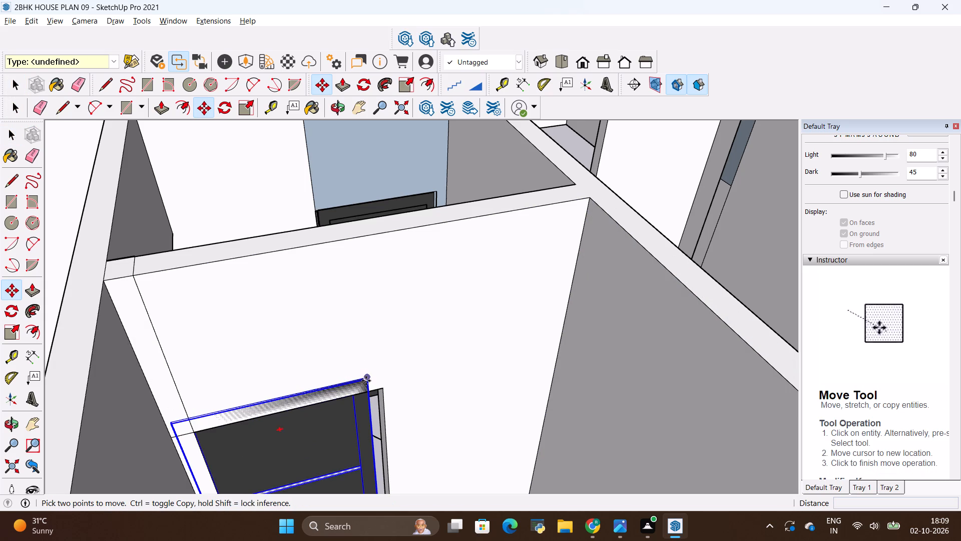
{"action": "left_click", "coordinate": [366, 381]}
{"action": "left_click", "coordinate": [385, 392]}
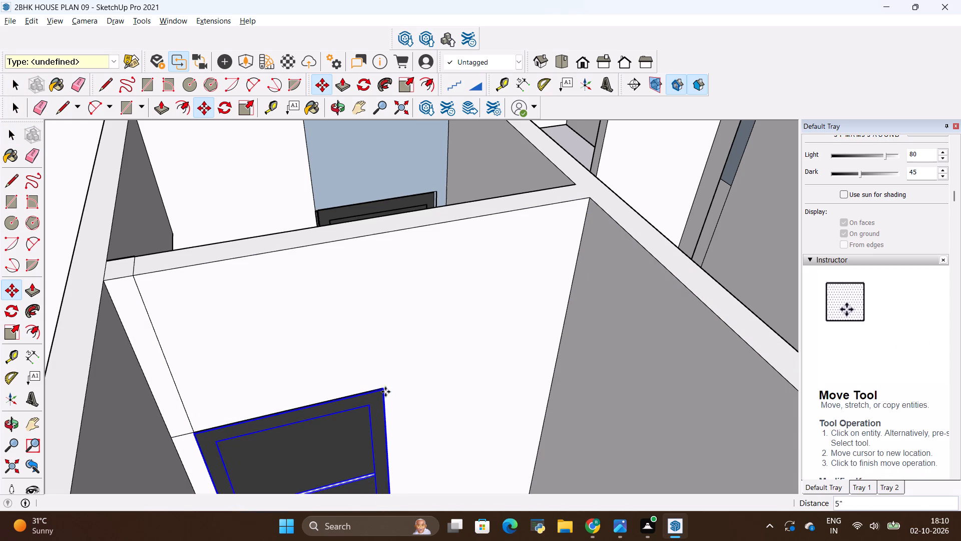
Push/Pull the free end of the hall partition outward about 3' 9", in line with the perpendicular wall beside the passage.
{"action": "scroll", "coordinate": [389, 396], "scroll_direction": "down", "scroll_amount": 19}
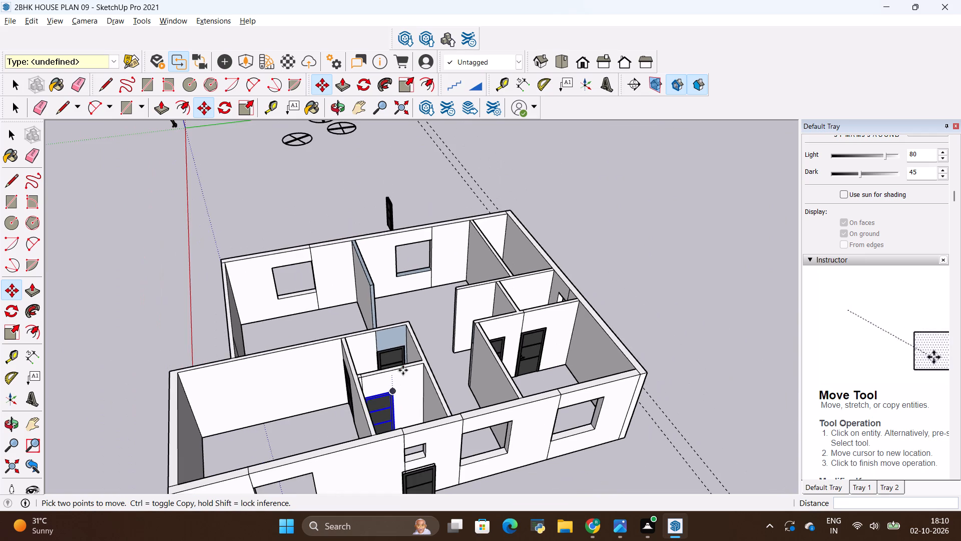
{"action": "middle_click_drag", "start_coordinate": [403, 365], "coordinate": [600, 409]}
{"action": "middle_click_drag", "start_coordinate": [382, 374], "coordinate": [575, 425]}
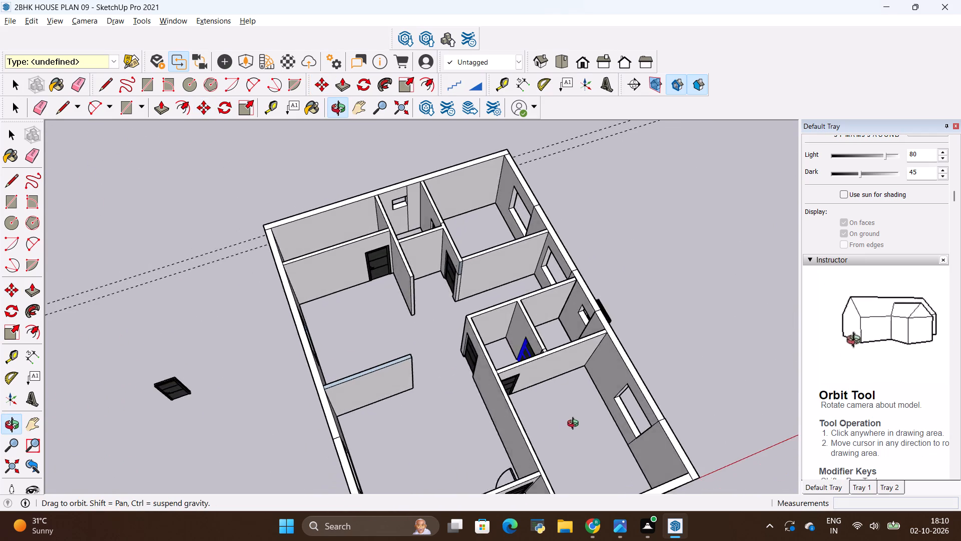
{"action": "middle_click_drag", "start_coordinate": [575, 425], "coordinate": [588, 397]}
{"action": "middle_click_drag", "start_coordinate": [427, 407], "coordinate": [350, 389]}
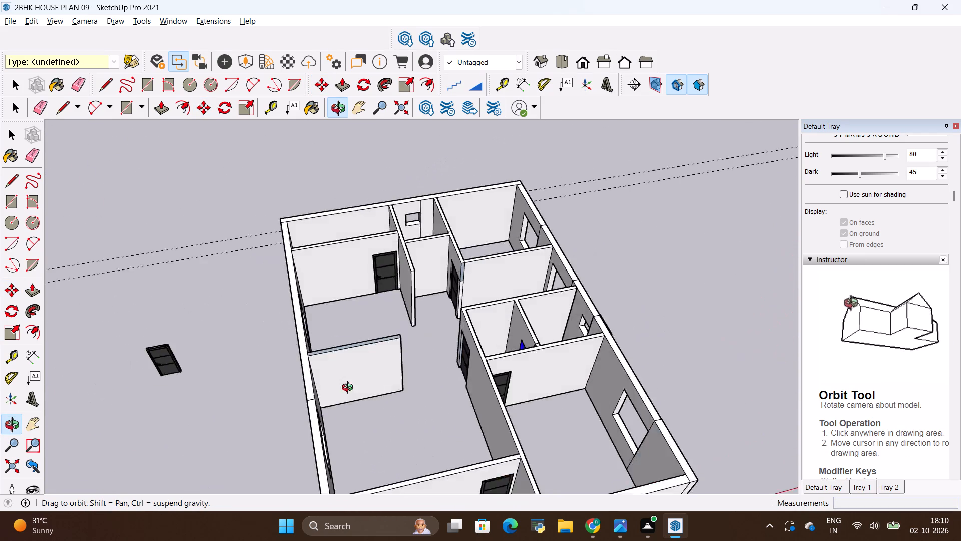
{"action": "middle_click_drag", "start_coordinate": [350, 389], "coordinate": [265, 389]}
{"action": "scroll", "coordinate": [326, 336], "scroll_direction": "up", "scroll_amount": 8}
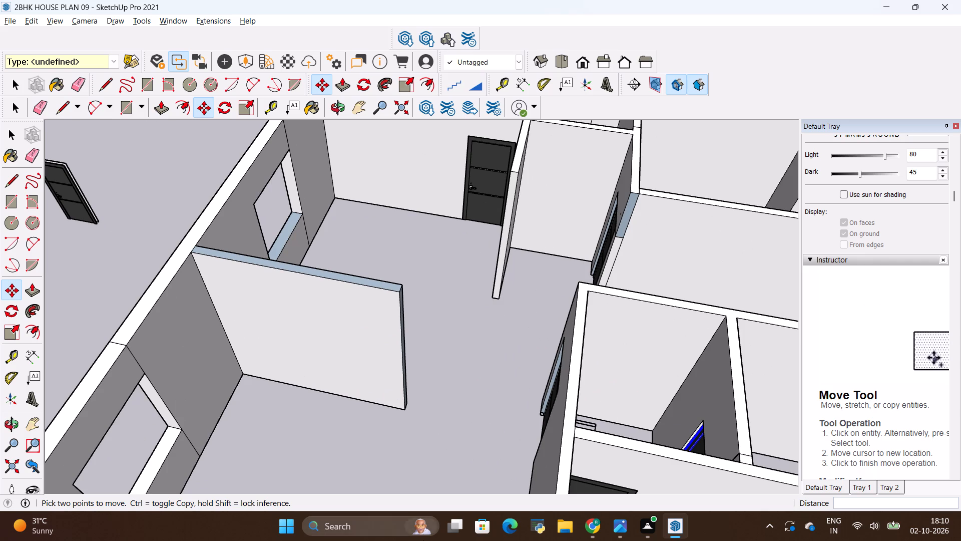
{"action": "scroll", "coordinate": [452, 428], "scroll_direction": "down", "scroll_amount": 8}
{"action": "scroll", "coordinate": [459, 381], "scroll_direction": "up", "scroll_amount": 3}
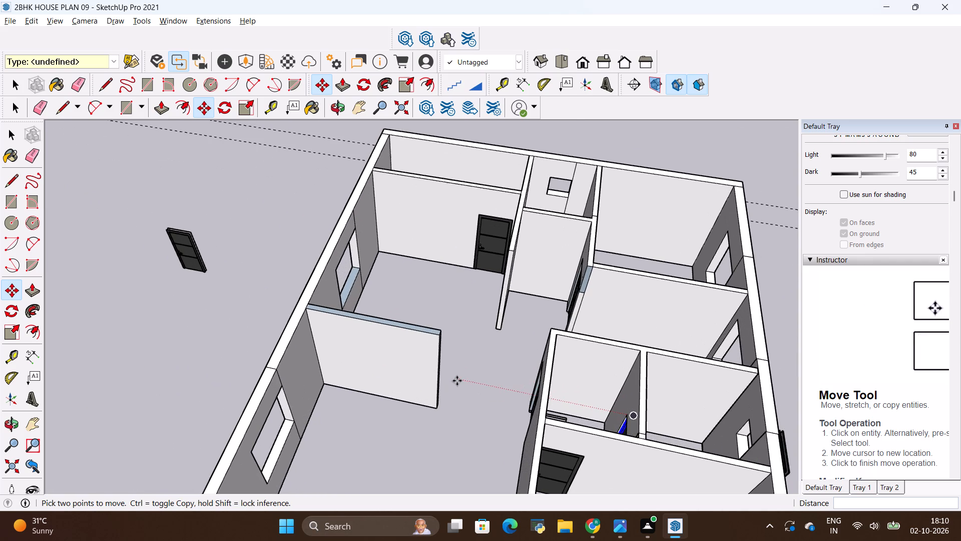
{"action": "scroll", "coordinate": [454, 381], "scroll_direction": "down", "scroll_amount": 3}
{"action": "middle_click_drag", "start_coordinate": [467, 386], "coordinate": [270, 372]}
{"action": "scroll", "coordinate": [417, 367], "scroll_direction": "up", "scroll_amount": 12}
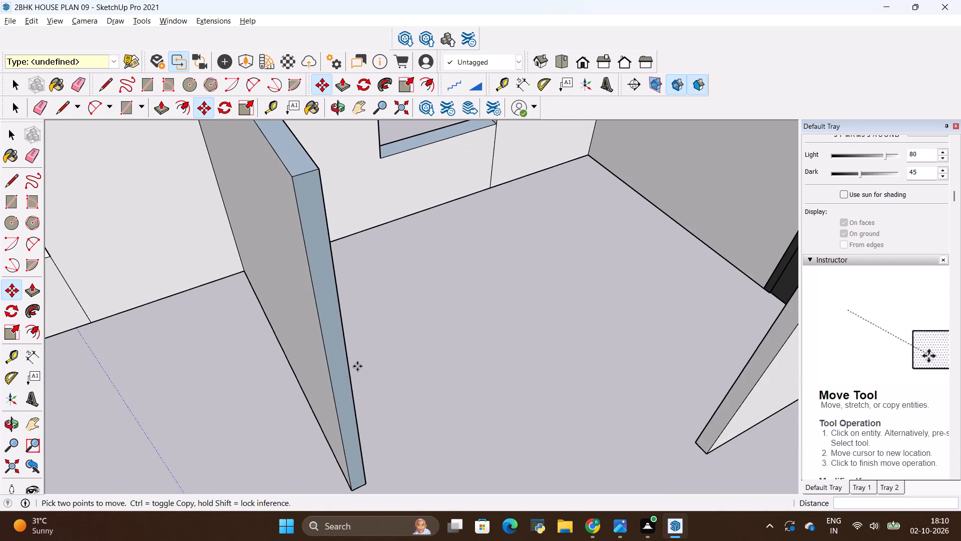
{"action": "key", "text": "p"}
{"action": "left_click", "coordinate": [338, 364]}
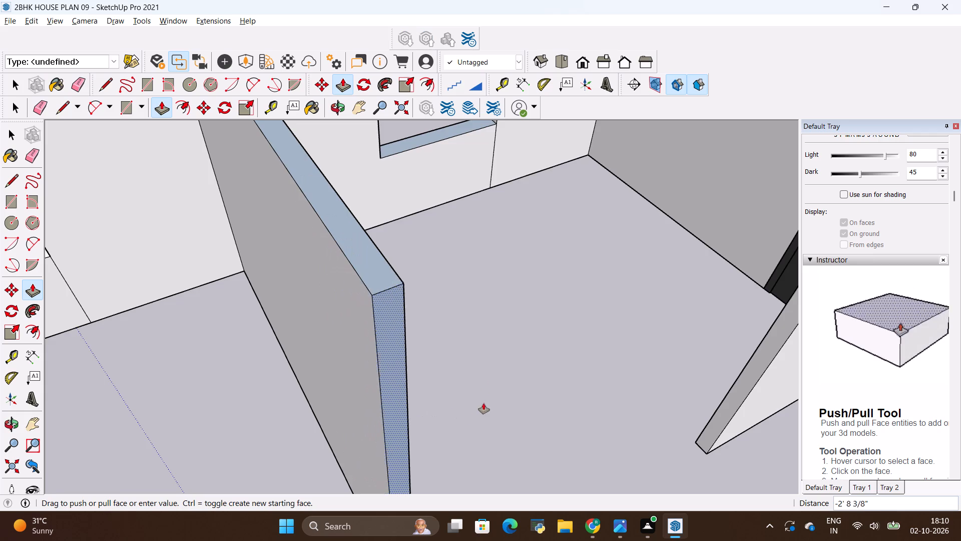
{"action": "scroll", "coordinate": [486, 379], "scroll_direction": "down", "scroll_amount": 7}
{"action": "left_click", "coordinate": [648, 300]}
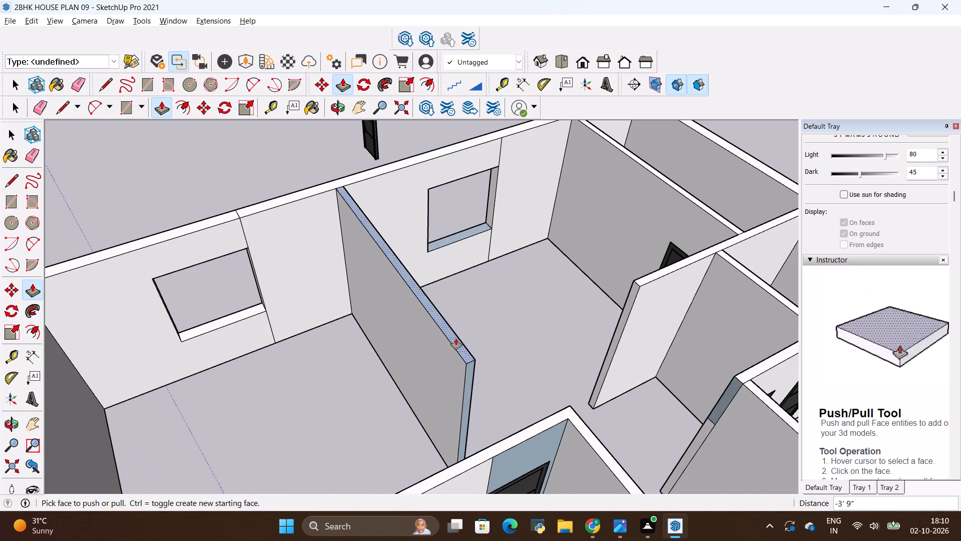
Examine the lengthened hall partition, the fitted doors and the overall room layout from several angles.
{"action": "scroll", "coordinate": [455, 339], "scroll_direction": "down", "scroll_amount": 5}
{"action": "middle_click_drag", "start_coordinate": [310, 483], "coordinate": [656, 493]}
{"action": "scroll", "coordinate": [606, 324], "scroll_direction": "up", "scroll_amount": 7}
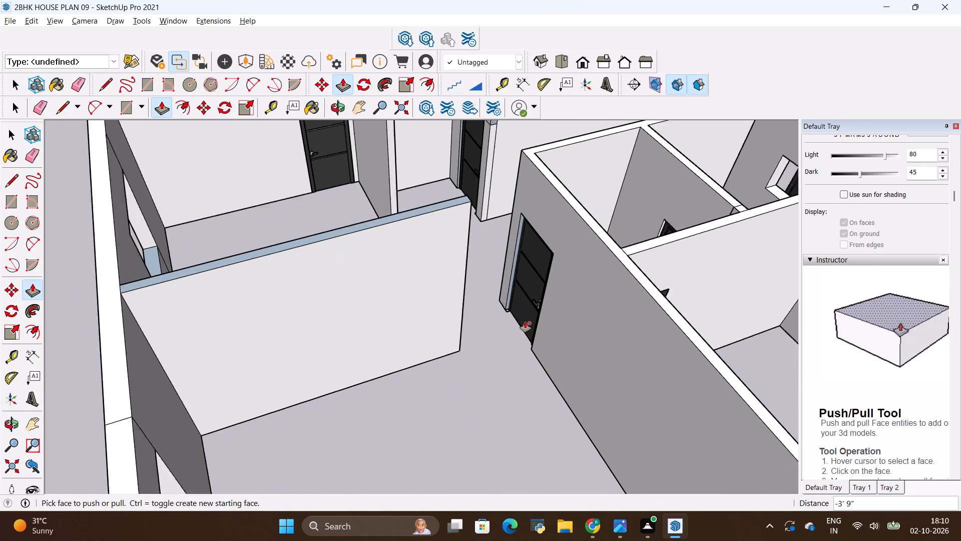
{"action": "scroll", "coordinate": [527, 462], "scroll_direction": "down", "scroll_amount": 5}
{"action": "middle_click_drag", "start_coordinate": [473, 438], "coordinate": [239, 400]}
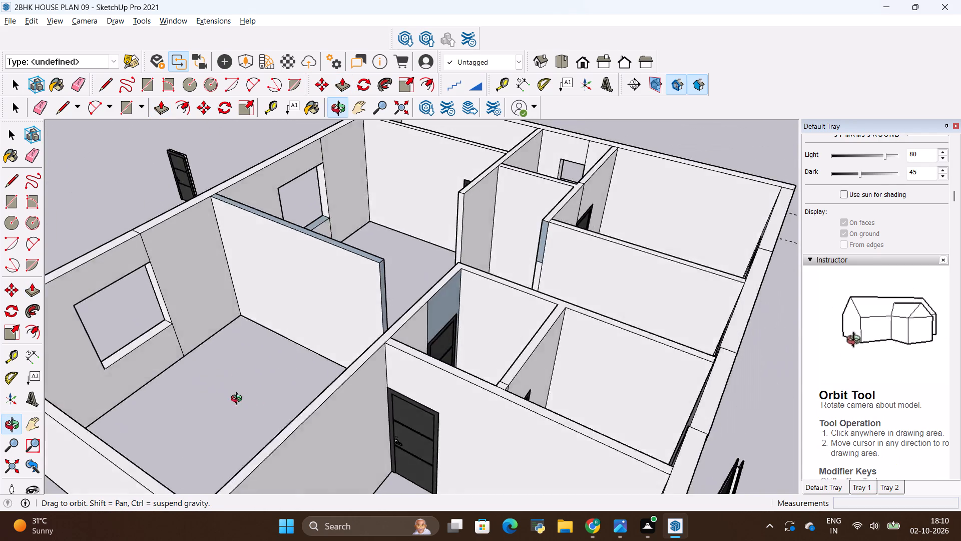
{"action": "middle_click_drag", "start_coordinate": [239, 400], "coordinate": [452, 474]}
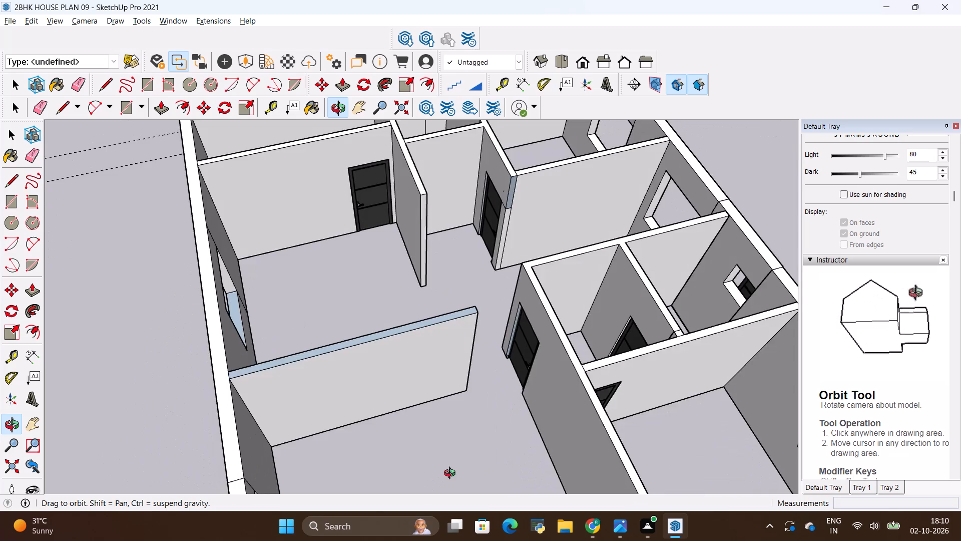
{"action": "middle_click_drag", "start_coordinate": [452, 474], "coordinate": [430, 430]}
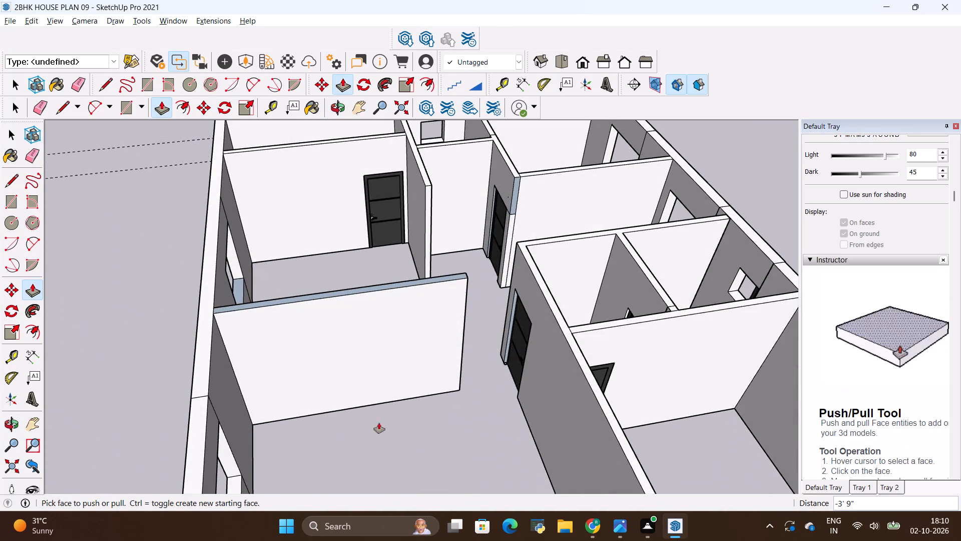
{"action": "scroll", "coordinate": [300, 403], "scroll_direction": "down", "scroll_amount": 12}
{"action": "scroll", "coordinate": [363, 457], "scroll_direction": "up", "scroll_amount": 2}
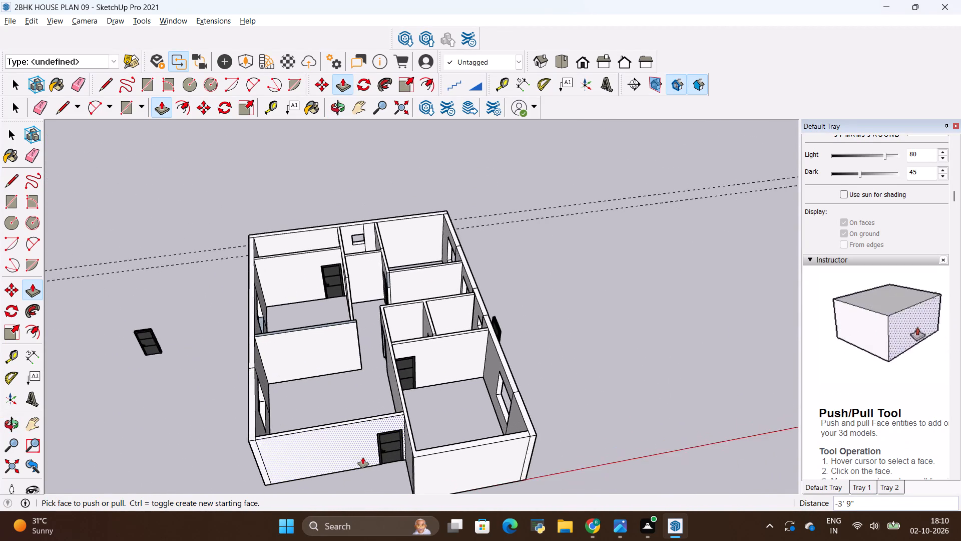
{"action": "scroll", "coordinate": [363, 457], "scroll_direction": "up", "scroll_amount": 4}
{"action": "scroll", "coordinate": [297, 427], "scroll_direction": "up", "scroll_amount": 2}
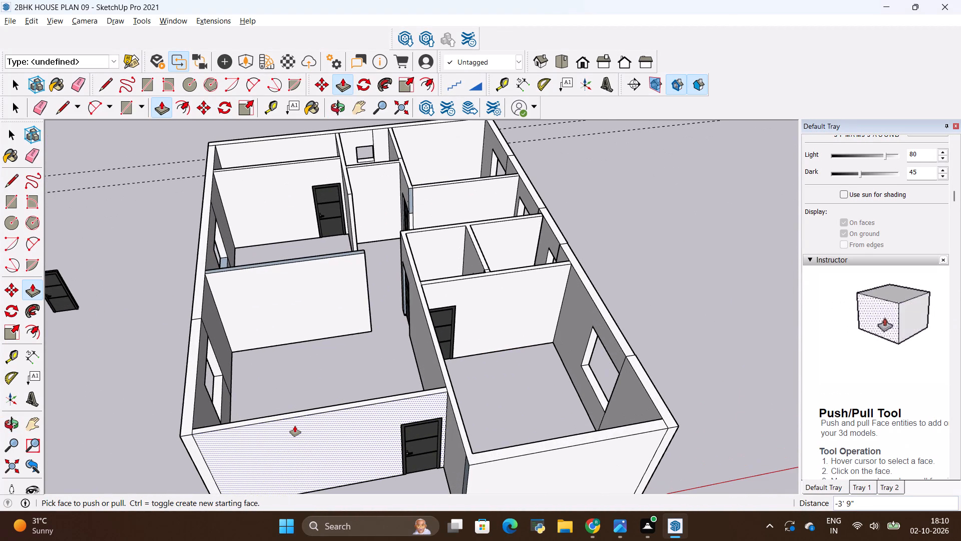
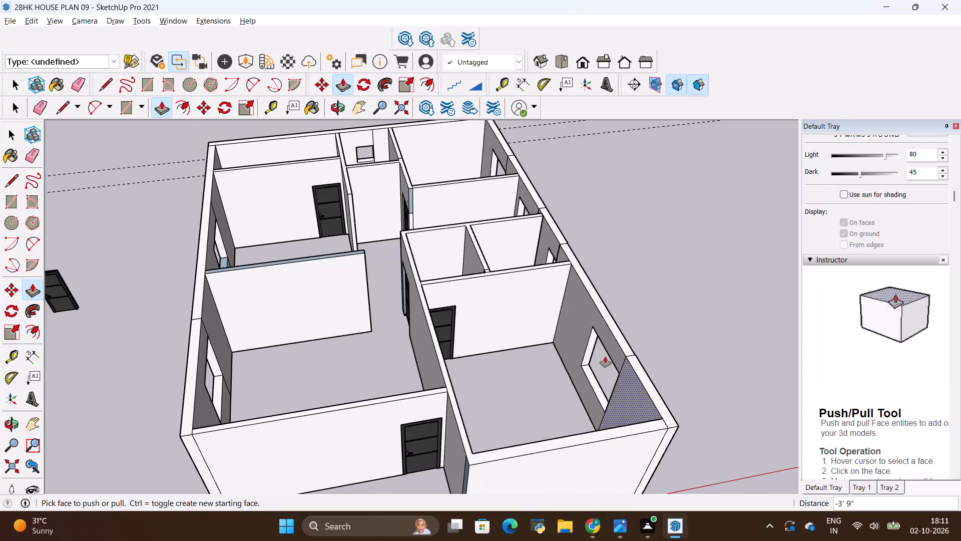
Import the two-pane window model from the ALL 3D WAREHOUSE ITEMS folder and place it on the ground outside the house.
{"action": "scroll", "coordinate": [489, 281], "scroll_direction": "down", "scroll_amount": 3}
{"action": "middle_click_drag", "start_coordinate": [283, 390], "coordinate": [513, 356]}
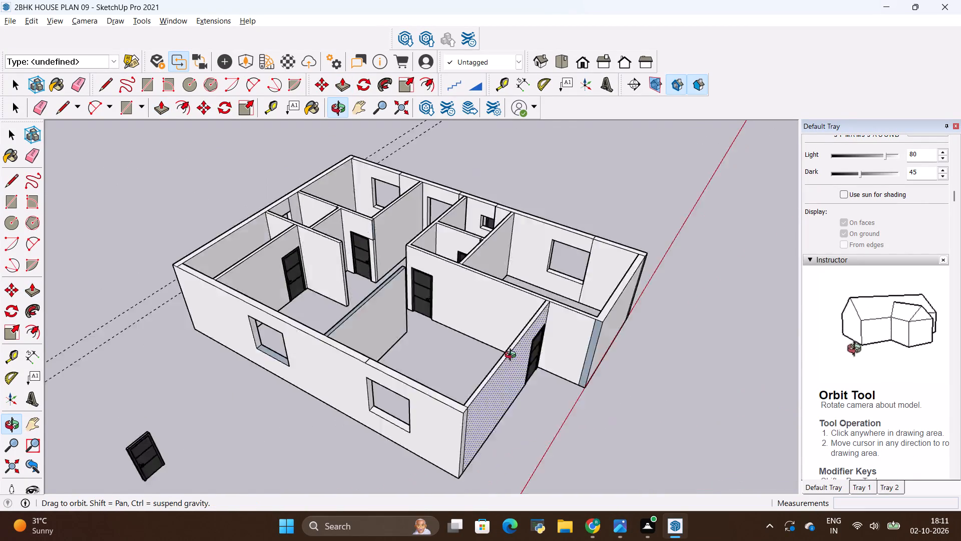
{"action": "middle_click_drag", "start_coordinate": [513, 356], "coordinate": [219, 376]}
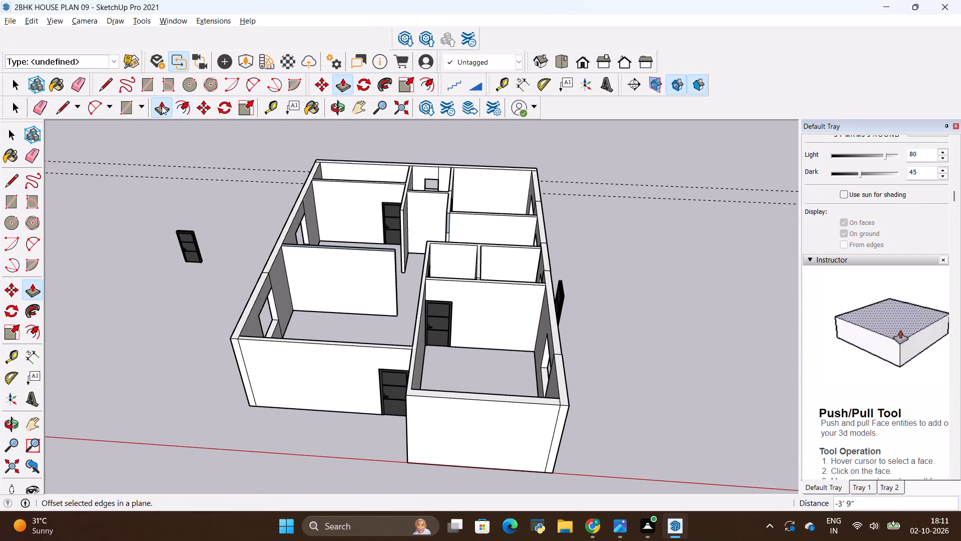
{"action": "middle_click_drag", "start_coordinate": [543, 263], "coordinate": [566, 325]}
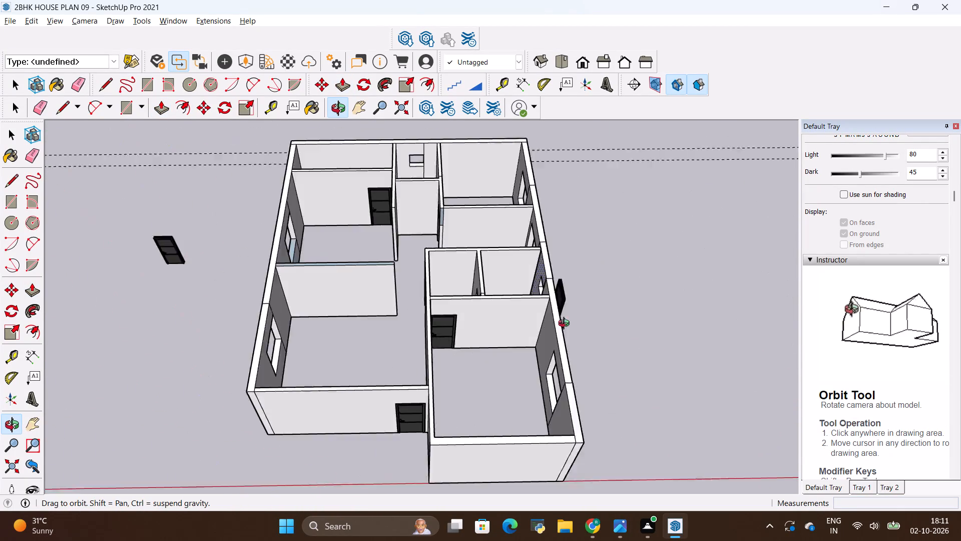
{"action": "middle_click_drag", "start_coordinate": [566, 325], "coordinate": [686, 260]}
{"action": "middle_click_drag", "start_coordinate": [386, 355], "coordinate": [271, 347]}
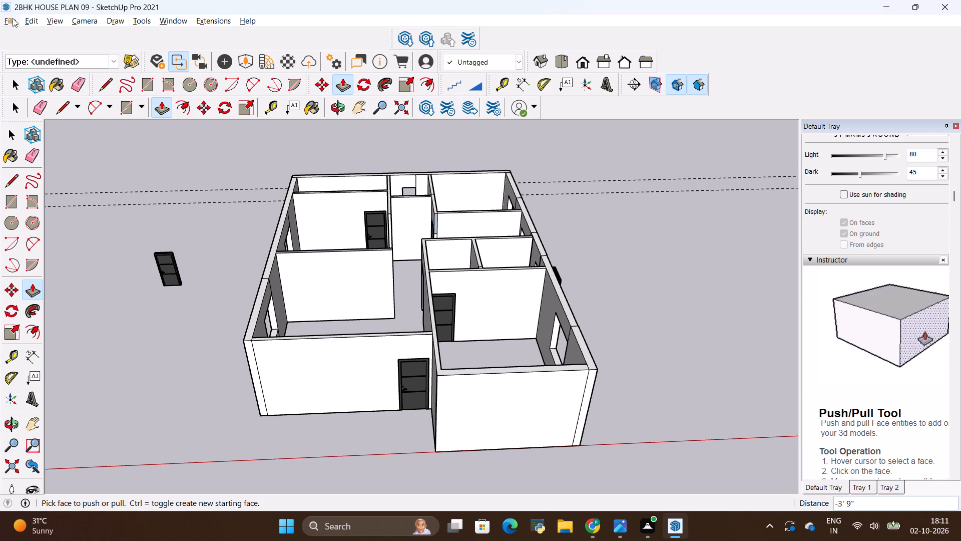
{"action": "left_click", "coordinate": [13, 18]}
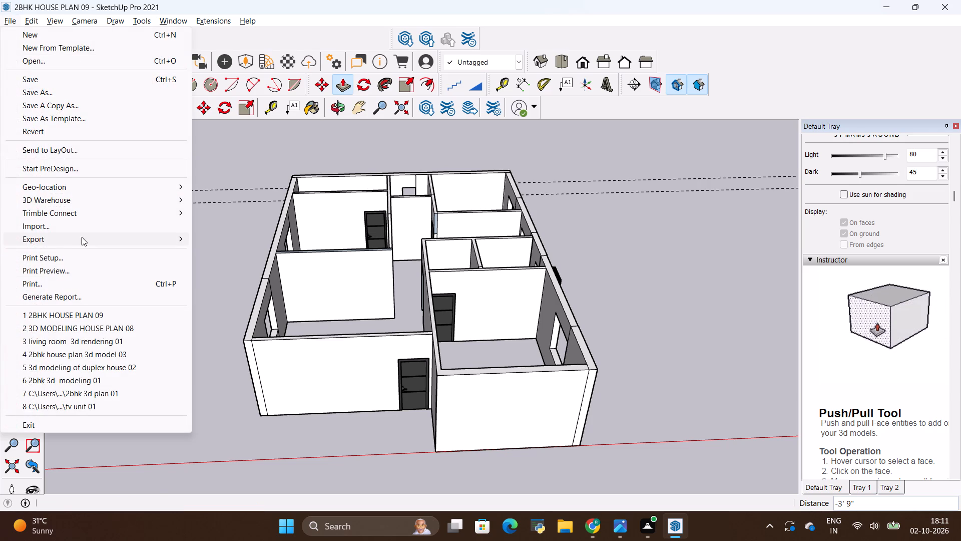
{"action": "left_click", "coordinate": [46, 228]}
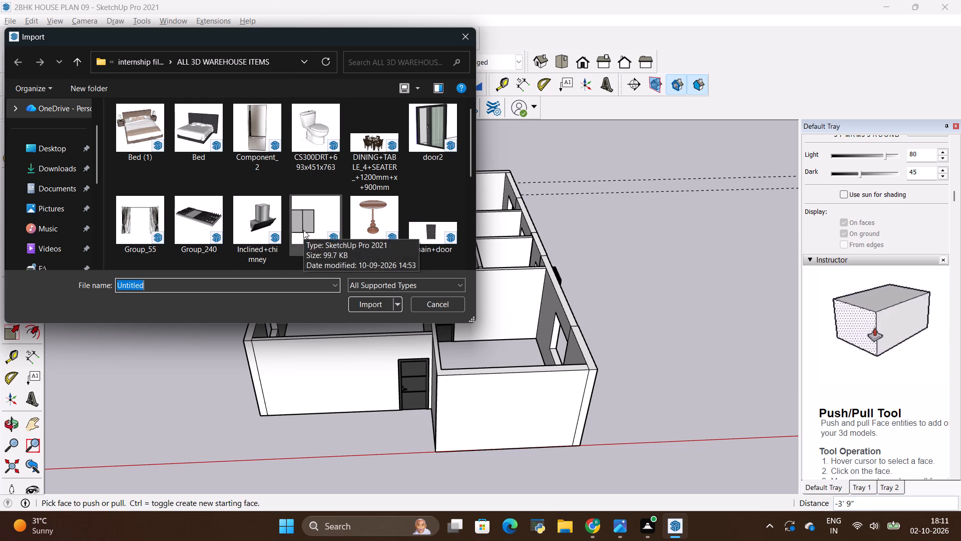
{"action": "left_click", "coordinate": [303, 216]}
{"action": "left_click", "coordinate": [355, 307]}
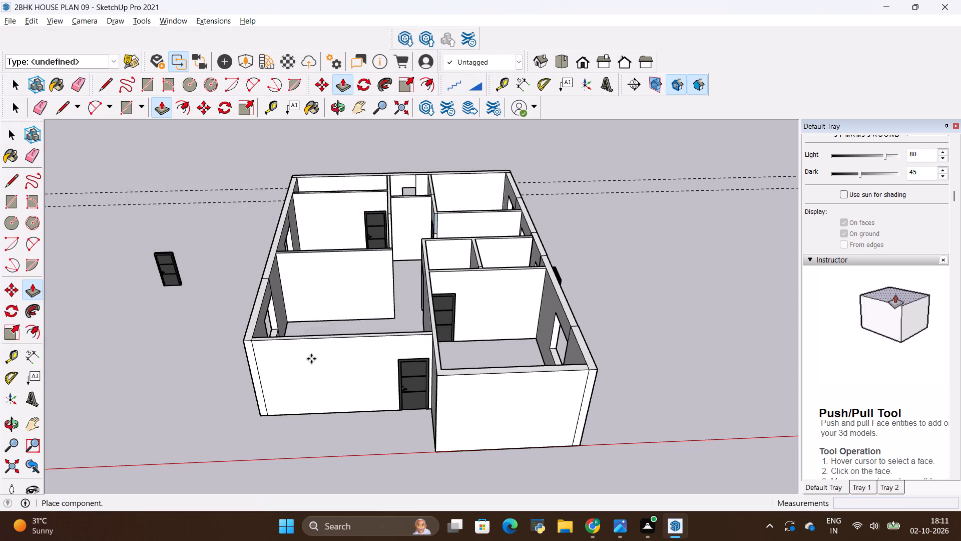
{"action": "scroll", "coordinate": [216, 347], "scroll_direction": "down", "scroll_amount": 2}
{"action": "left_click", "coordinate": [111, 363]}
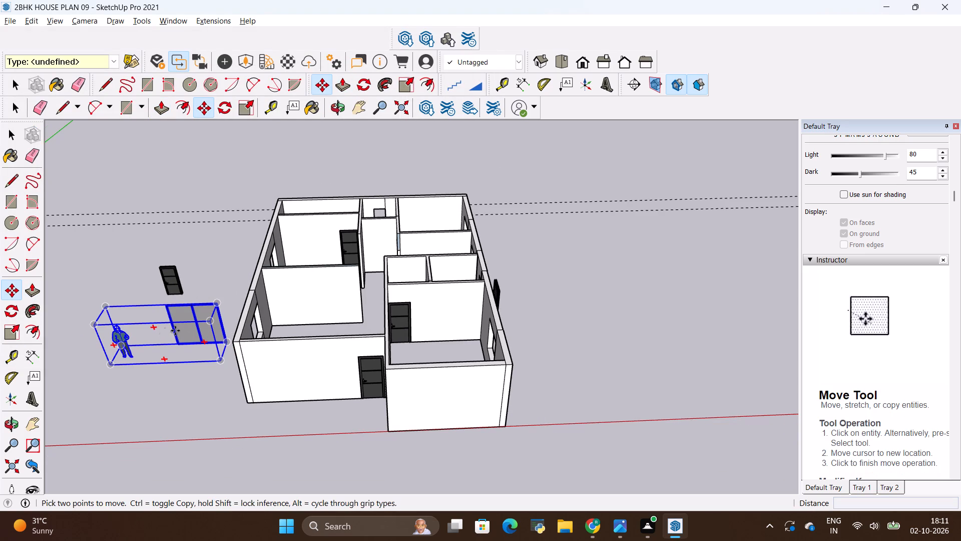
Explode the imported window component to separate the window from the human figure.
{"action": "right_click", "coordinate": [180, 329]}
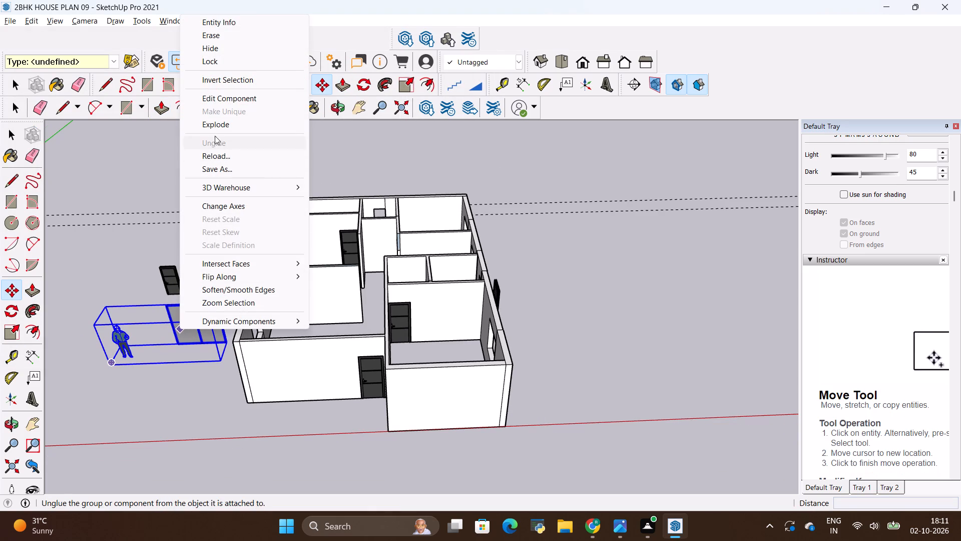
{"action": "left_click", "coordinate": [218, 131]}
{"action": "left_click", "coordinate": [219, 126]}
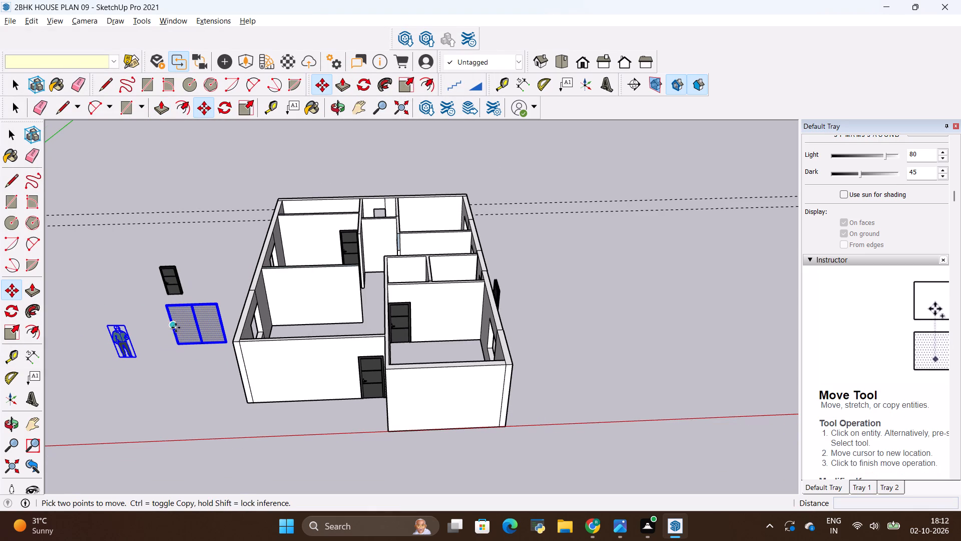
Select all of the window's geometry without the human figure and make it a group.
{"action": "key", "text": "space"}
{"action": "left_click", "coordinate": [124, 300]}
{"action": "left_click", "coordinate": [182, 321]}
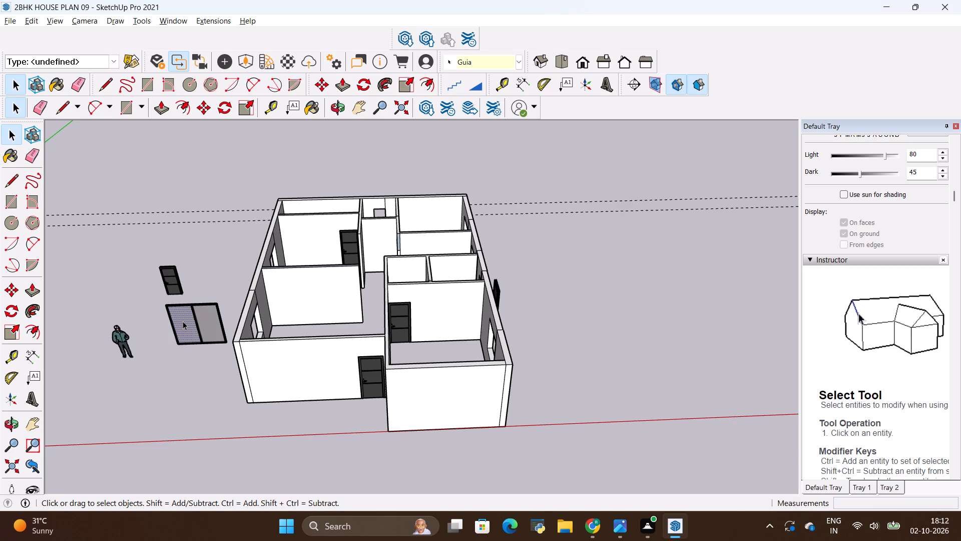
{"action": "triple_click", "coordinate": [181, 323]}
{"action": "left_click", "coordinate": [181, 323]}
{"action": "scroll", "coordinate": [181, 323], "scroll_direction": "up", "scroll_amount": 3}
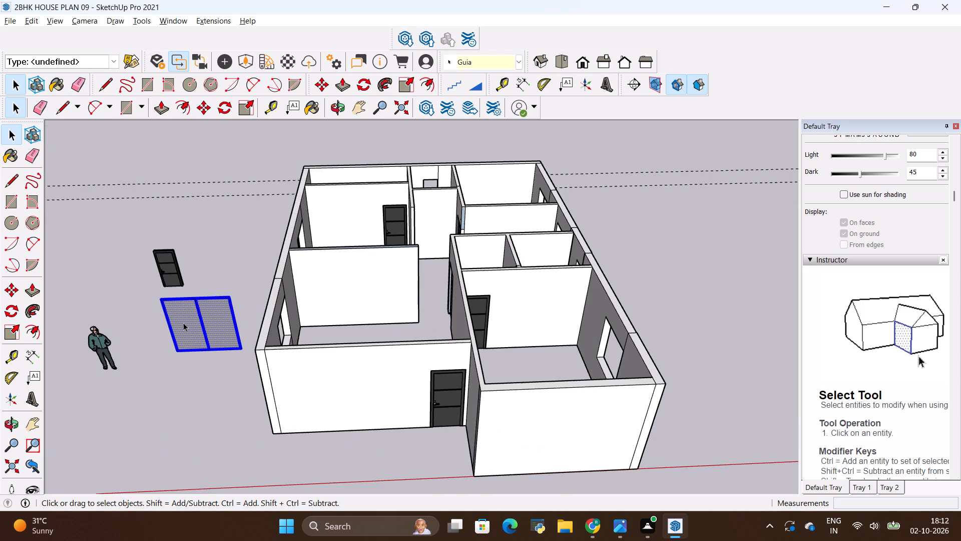
{"action": "right_click", "coordinate": [187, 323]}
{"action": "left_click", "coordinate": [223, 235]}
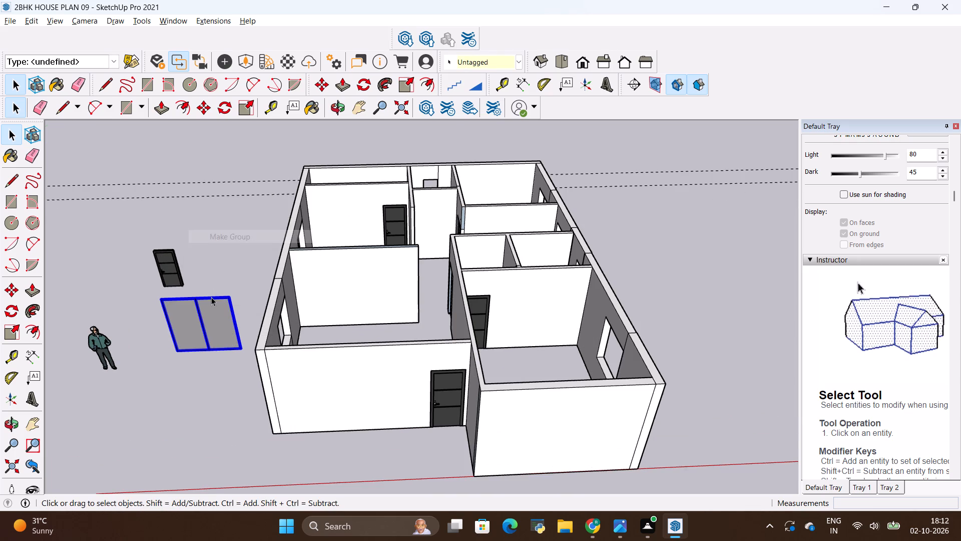
Thicken the window group by scaling it along the green axis to about 5.86.
{"action": "scroll", "coordinate": [210, 303], "scroll_direction": "up", "scroll_amount": 4}
{"action": "scroll", "coordinate": [215, 309], "scroll_direction": "down", "scroll_amount": 4}
{"action": "middle_click_drag", "start_coordinate": [218, 342], "coordinate": [453, 280]}
{"action": "middle_click_drag", "start_coordinate": [456, 265], "coordinate": [451, 267]}
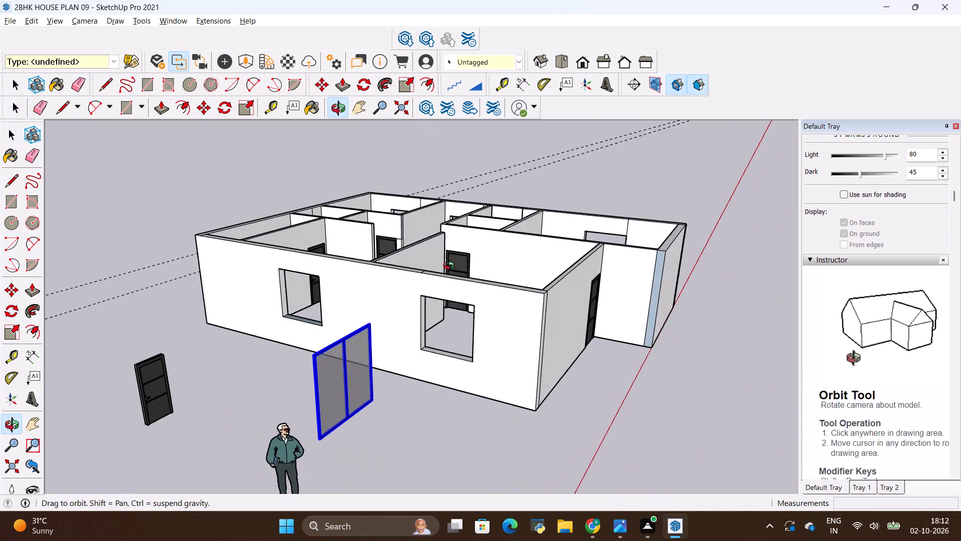
{"action": "middle_click_drag", "start_coordinate": [451, 267], "coordinate": [393, 305]}
{"action": "key", "text": "s"}
{"action": "scroll", "coordinate": [353, 306], "scroll_direction": "up", "scroll_amount": 6}
{"action": "scroll", "coordinate": [214, 445], "scroll_direction": "up", "scroll_amount": 1}
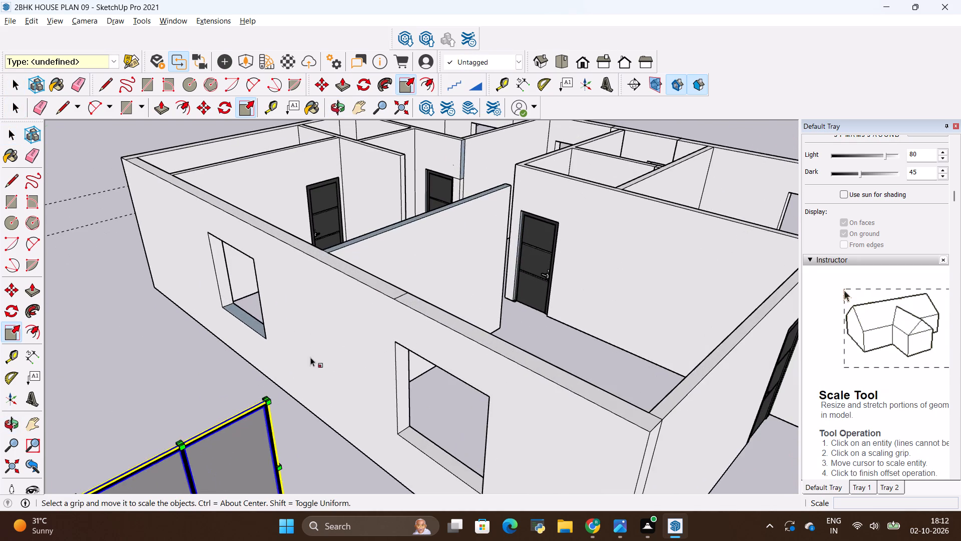
{"action": "scroll", "coordinate": [325, 343], "scroll_direction": "down", "scroll_amount": 4}
{"action": "scroll", "coordinate": [211, 431], "scroll_direction": "up", "scroll_amount": 1}
{"action": "scroll", "coordinate": [254, 377], "scroll_direction": "down", "scroll_amount": 3}
{"action": "scroll", "coordinate": [236, 436], "scroll_direction": "up", "scroll_amount": 6}
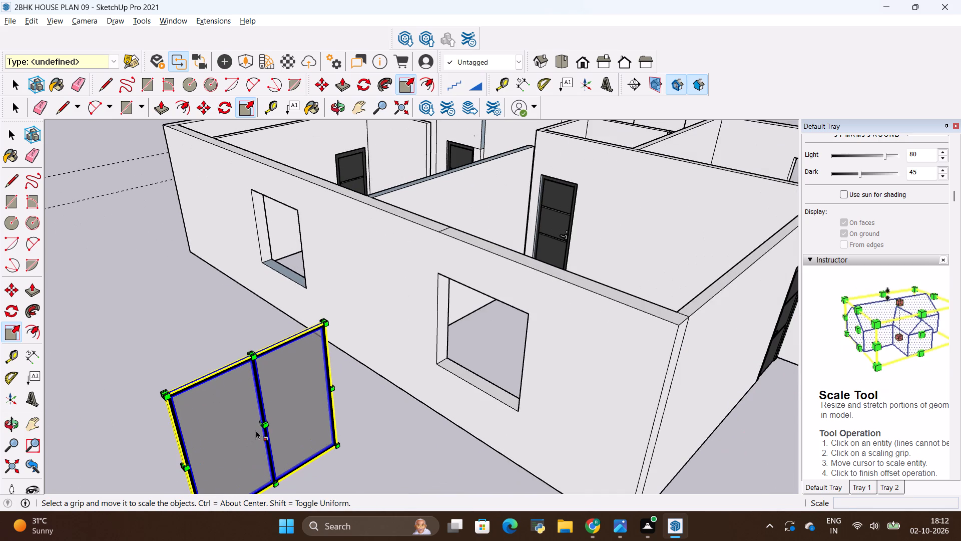
{"action": "left_click", "coordinate": [264, 423]}
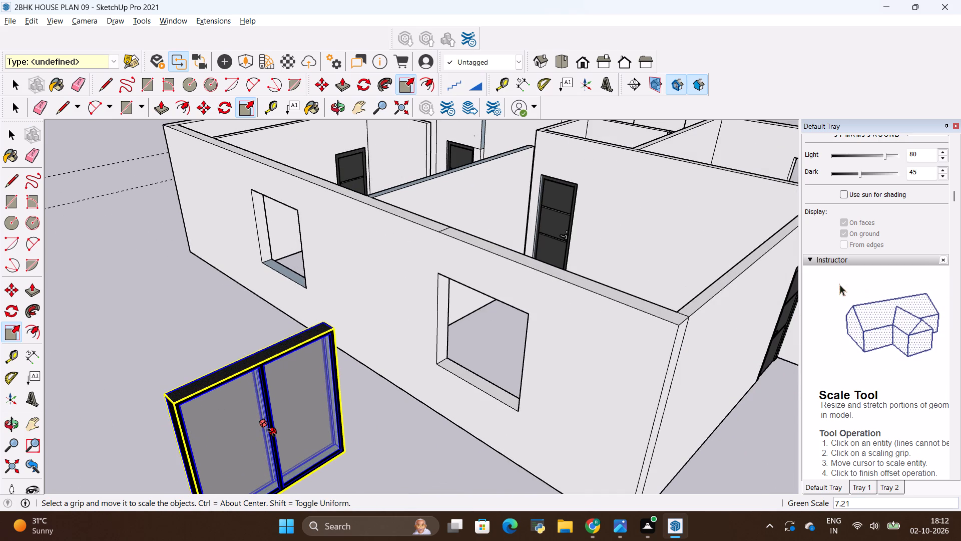
{"action": "left_click", "coordinate": [272, 429]}
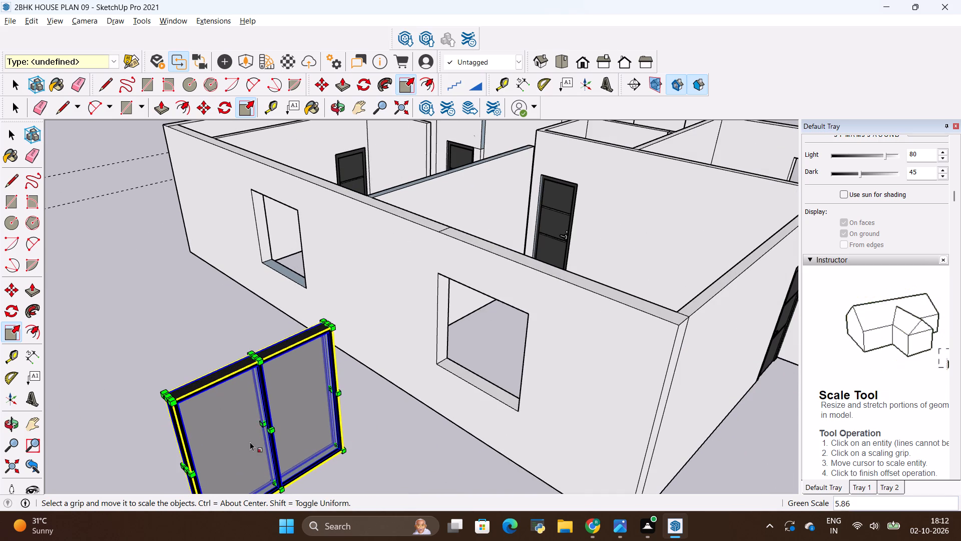
Scale the window group down slightly in width and height along the red and blue axes.
{"action": "middle_click_drag", "start_coordinate": [252, 438], "coordinate": [334, 395]}
{"action": "scroll", "coordinate": [334, 395], "scroll_direction": "down", "scroll_amount": 1}
{"action": "scroll", "coordinate": [317, 361], "scroll_direction": "up", "scroll_amount": 6}
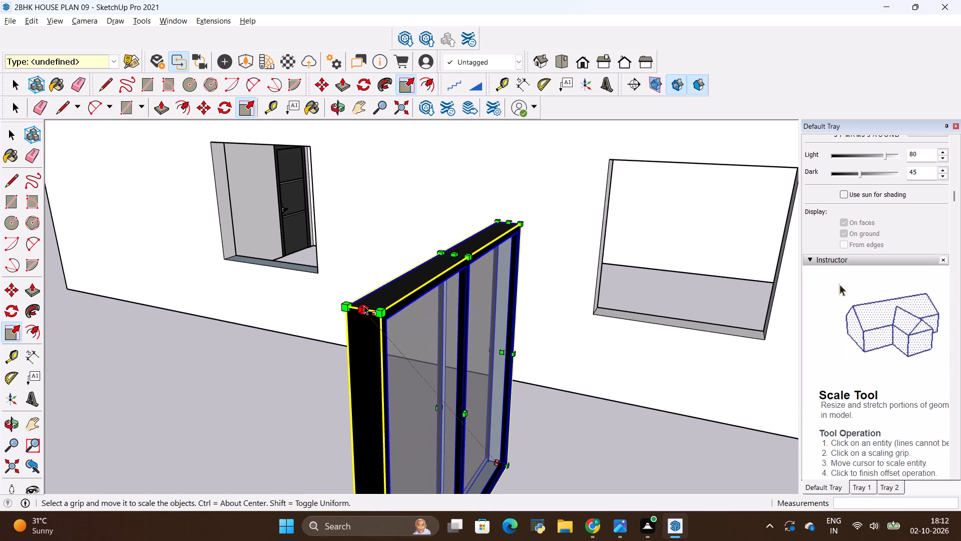
{"action": "left_click", "coordinate": [364, 306]}
{"action": "left_click", "coordinate": [409, 397]}
Reduce the window group's thickness by scaling it along the green axis to about 0.58.
{"action": "scroll", "coordinate": [371, 344], "scroll_direction": "down", "scroll_amount": 4}
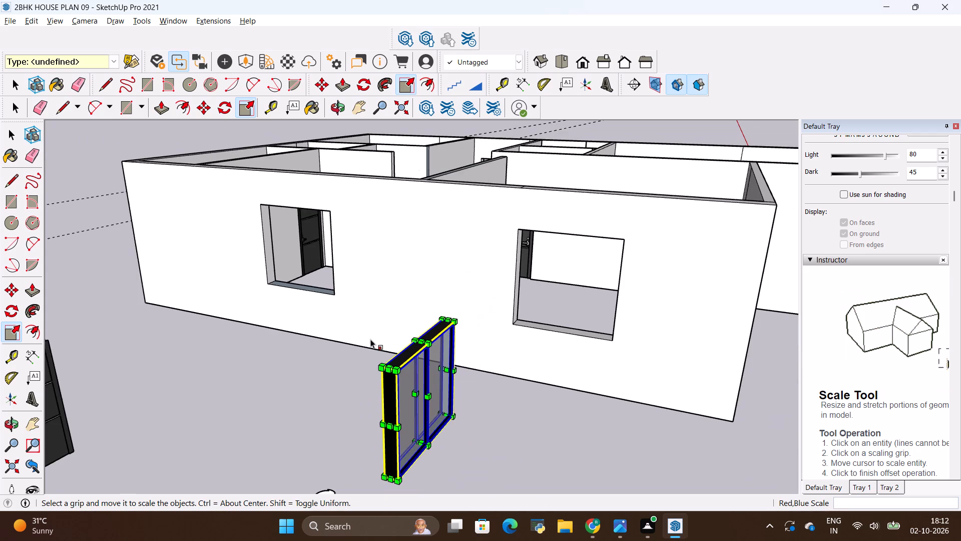
{"action": "scroll", "coordinate": [423, 384], "scroll_direction": "up", "scroll_amount": 6}
{"action": "left_click", "coordinate": [435, 400]}
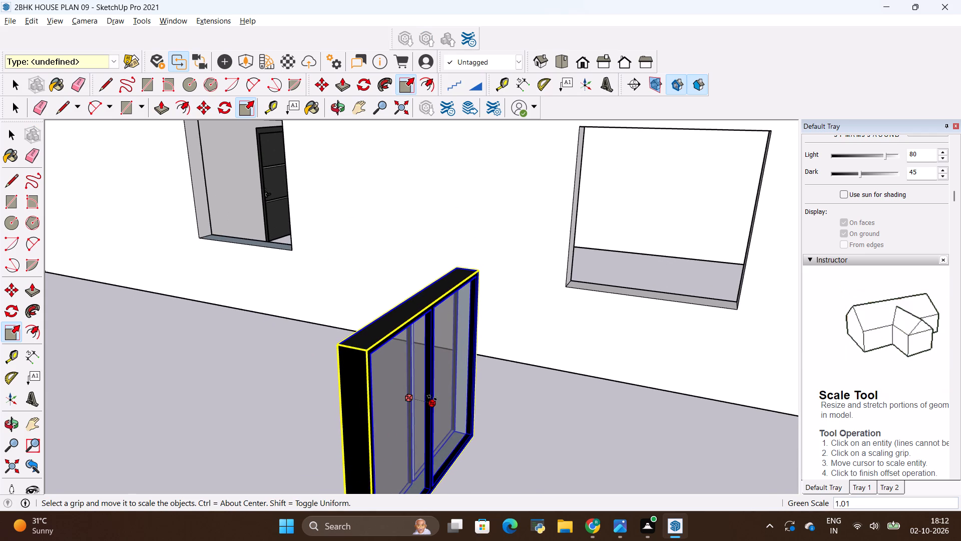
{"action": "left_click", "coordinate": [424, 394]}
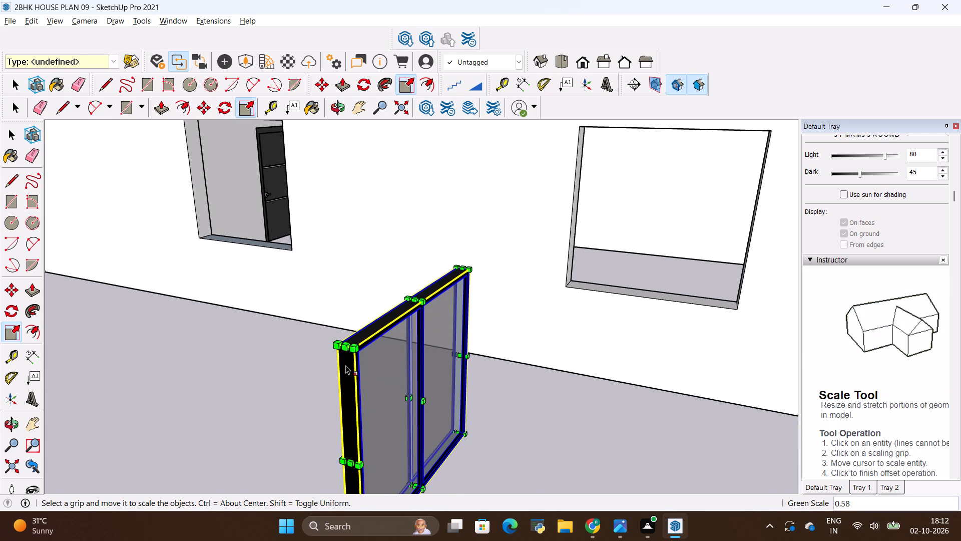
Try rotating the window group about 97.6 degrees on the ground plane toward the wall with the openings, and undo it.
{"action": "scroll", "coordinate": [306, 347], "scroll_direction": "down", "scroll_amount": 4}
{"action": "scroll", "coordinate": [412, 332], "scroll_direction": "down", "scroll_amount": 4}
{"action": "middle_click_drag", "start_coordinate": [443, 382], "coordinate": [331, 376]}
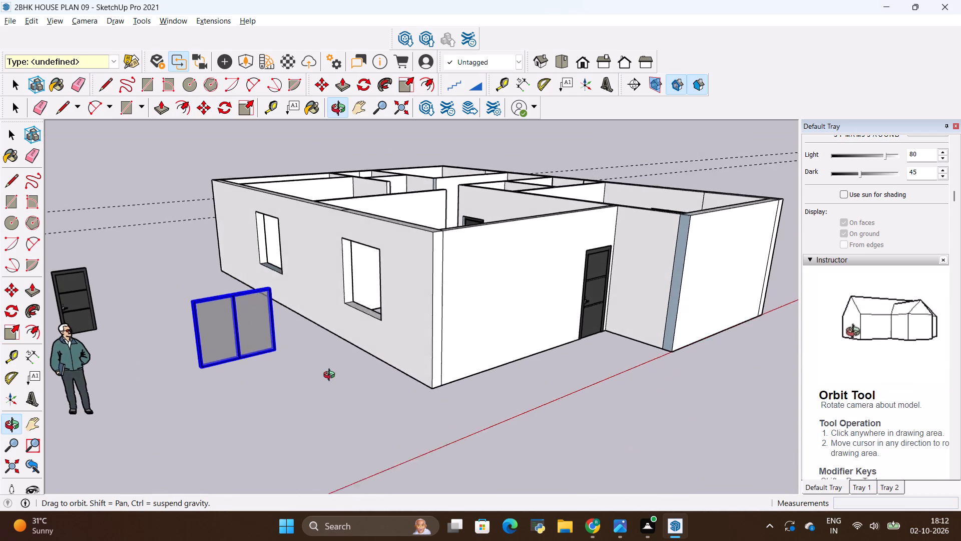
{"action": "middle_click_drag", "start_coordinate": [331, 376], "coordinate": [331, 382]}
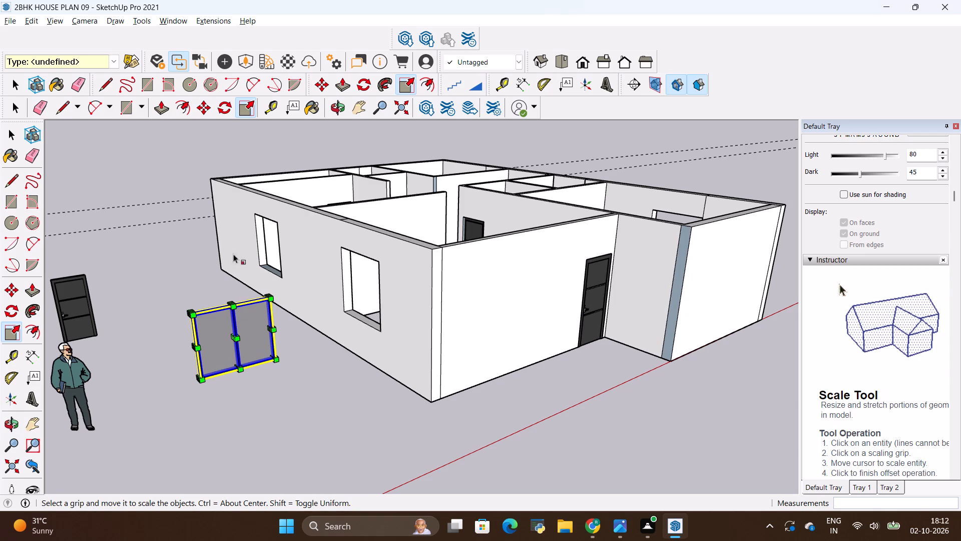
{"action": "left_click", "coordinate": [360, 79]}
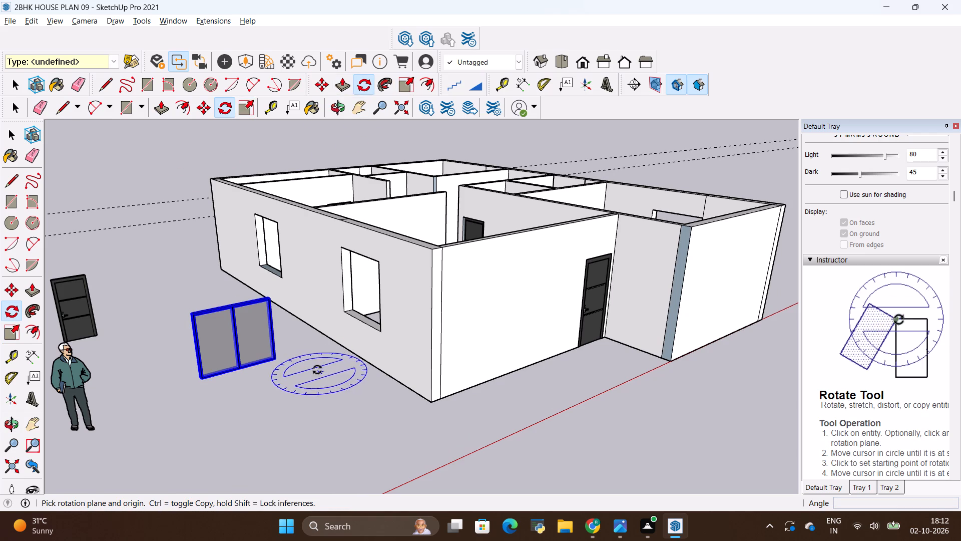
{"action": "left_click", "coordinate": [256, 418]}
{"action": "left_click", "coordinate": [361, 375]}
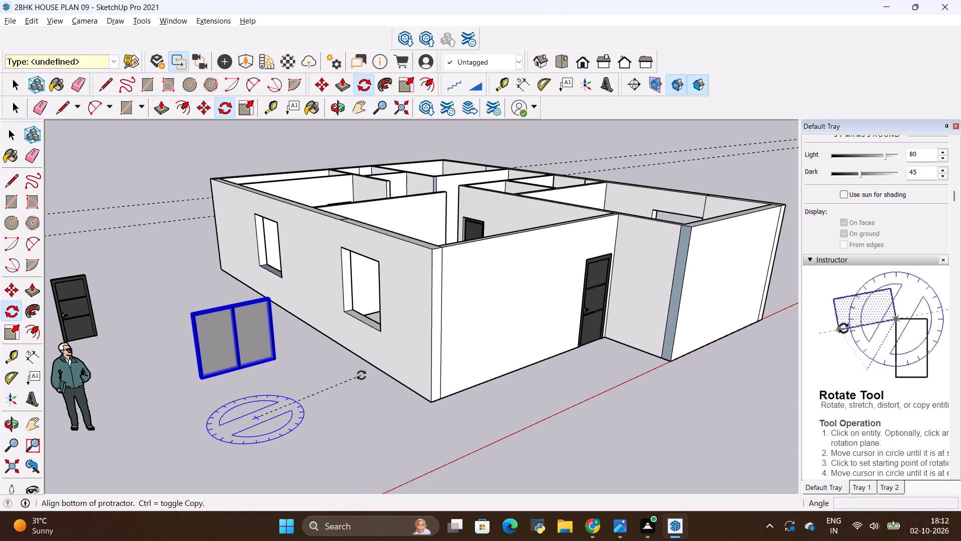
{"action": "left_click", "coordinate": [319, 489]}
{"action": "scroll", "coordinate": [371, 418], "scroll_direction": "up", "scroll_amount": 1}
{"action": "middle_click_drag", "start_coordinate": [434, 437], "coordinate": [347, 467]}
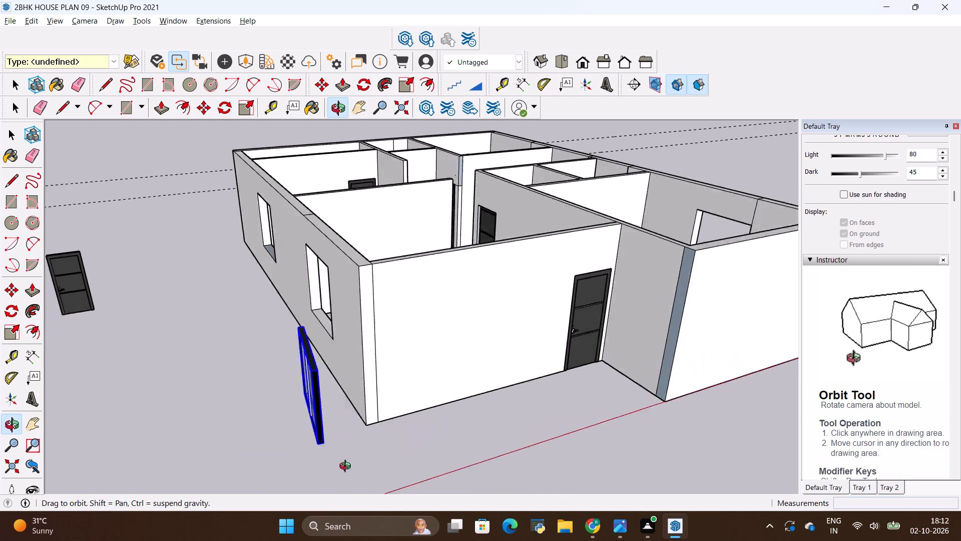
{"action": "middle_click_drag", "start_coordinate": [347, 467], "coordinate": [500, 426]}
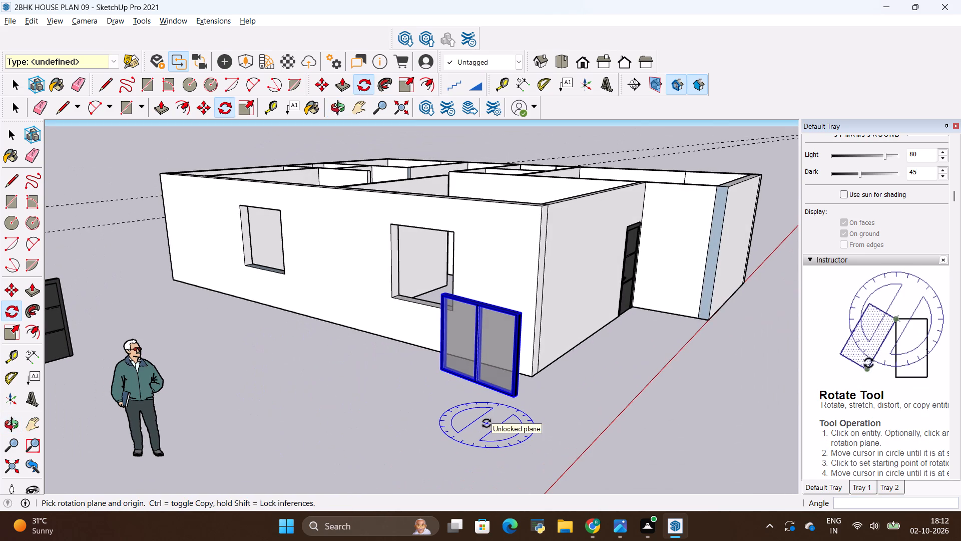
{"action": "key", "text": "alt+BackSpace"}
Rotate the window group 90 degrees on the ground plane so it is parallel to the wall with two window openings.
{"action": "middle_click_drag", "start_coordinate": [301, 351], "coordinate": [436, 459]}
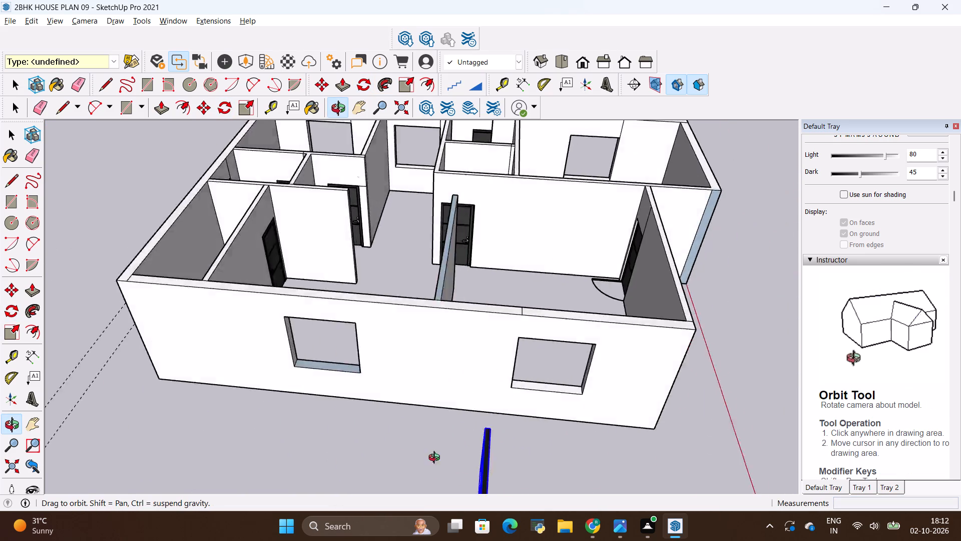
{"action": "middle_click_drag", "start_coordinate": [436, 459], "coordinate": [236, 368]}
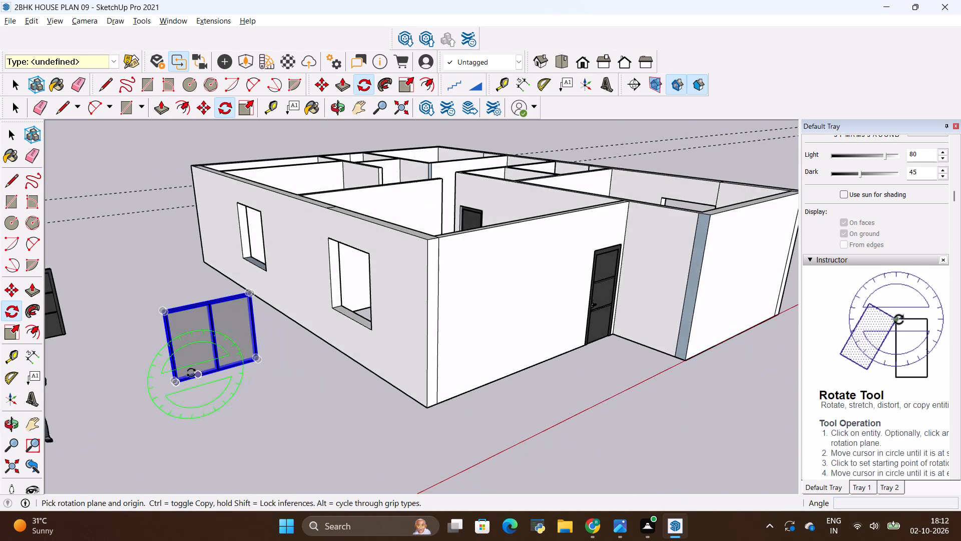
{"action": "scroll", "coordinate": [191, 373], "scroll_direction": "up", "scroll_amount": 4}
{"action": "key", "text": "space"}
{"action": "left_click", "coordinate": [200, 340]}
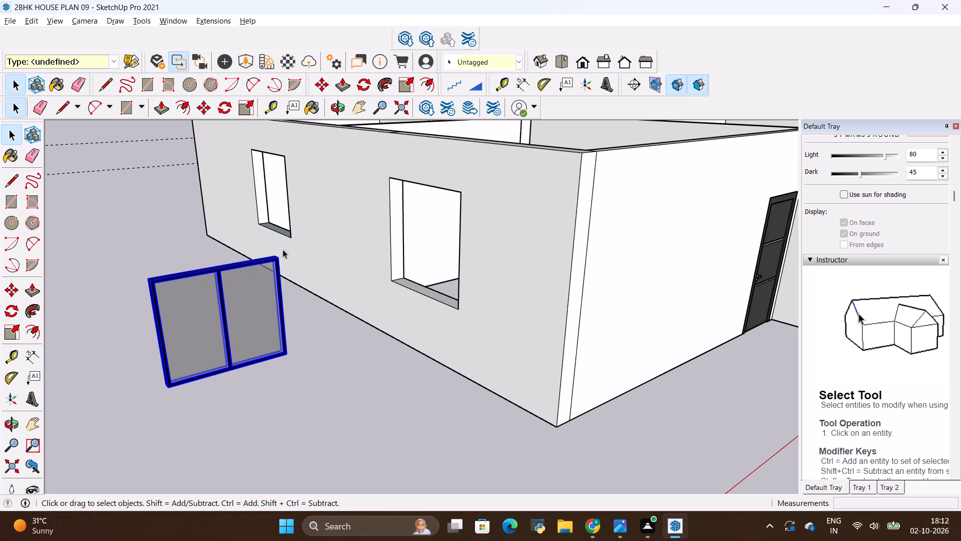
{"action": "left_click", "coordinate": [370, 80]}
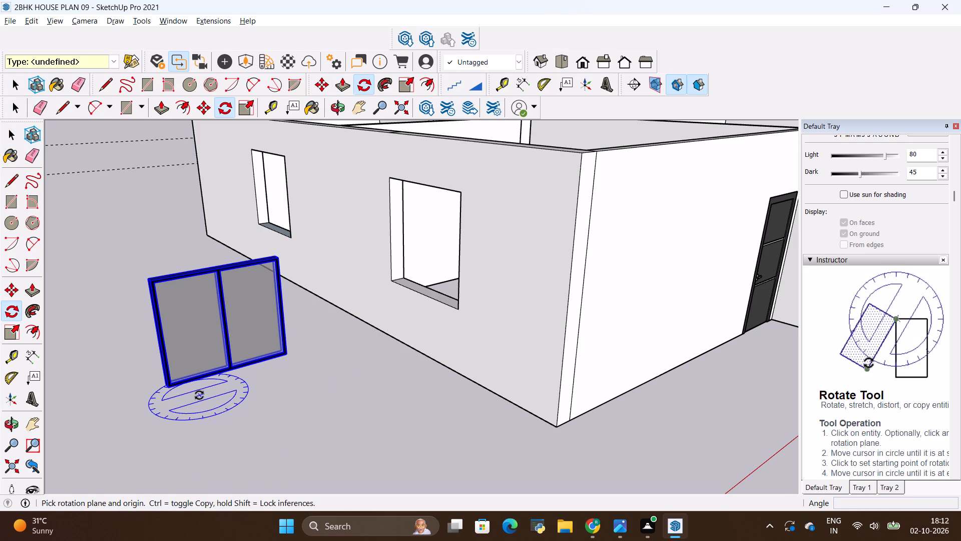
{"action": "left_click", "coordinate": [192, 396]}
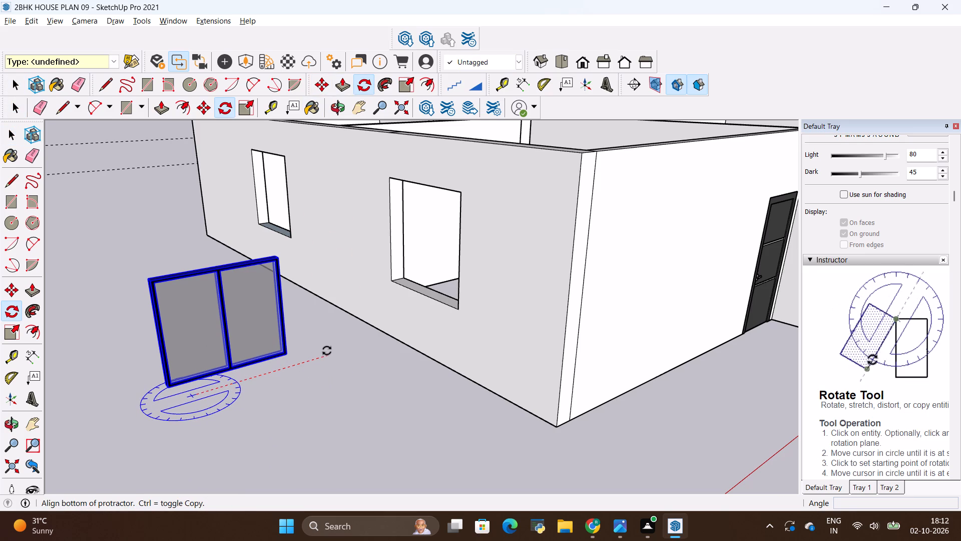
{"action": "left_click", "coordinate": [327, 351]}
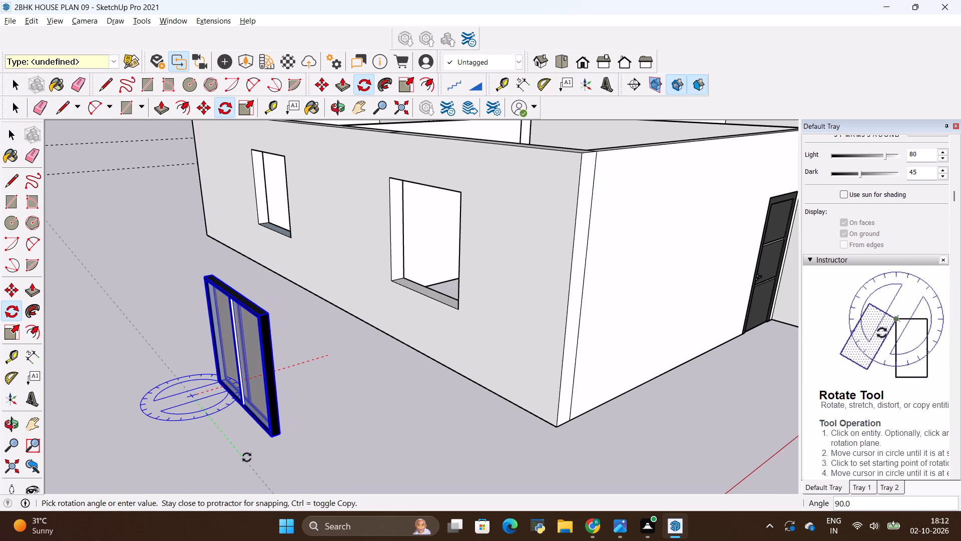
{"action": "left_click", "coordinate": [247, 457]}
{"action": "key", "text": "space"}
{"action": "left_click", "coordinate": [226, 414]}
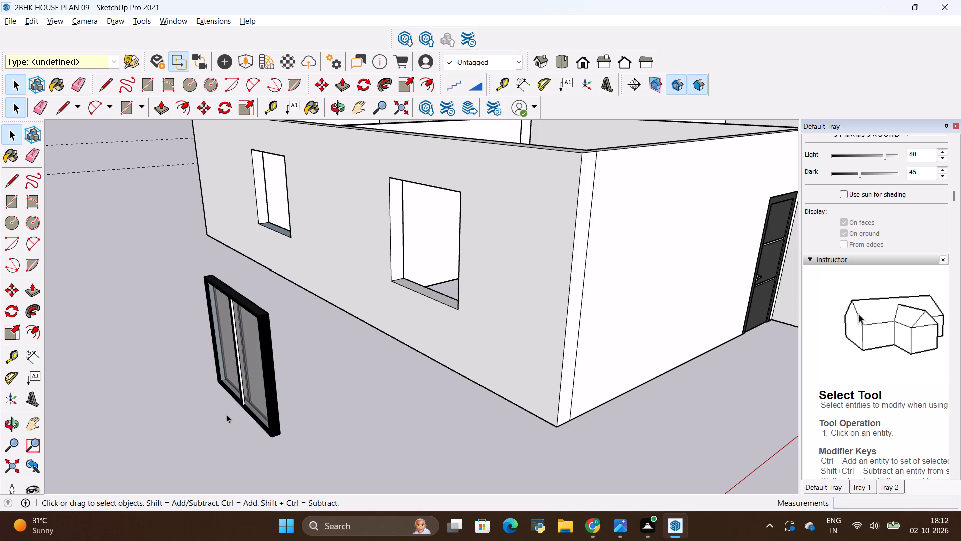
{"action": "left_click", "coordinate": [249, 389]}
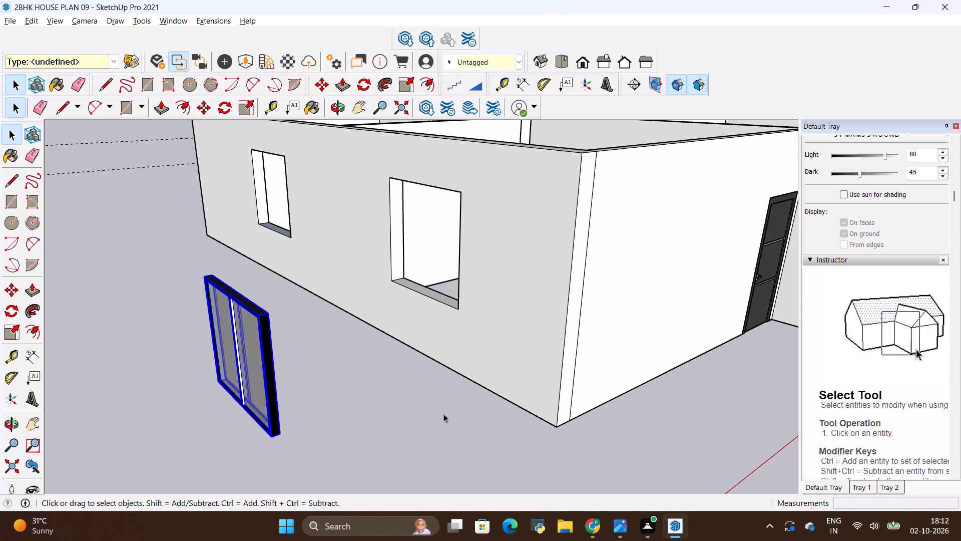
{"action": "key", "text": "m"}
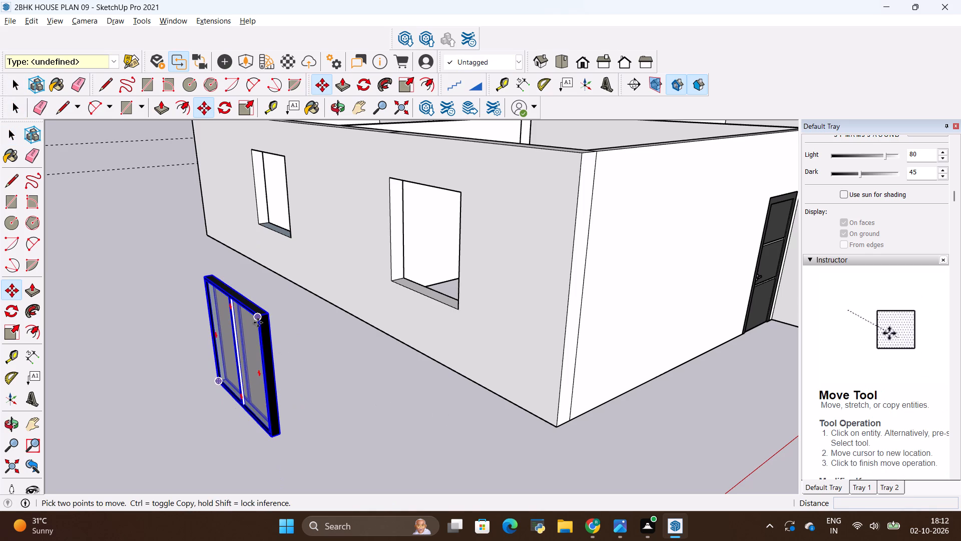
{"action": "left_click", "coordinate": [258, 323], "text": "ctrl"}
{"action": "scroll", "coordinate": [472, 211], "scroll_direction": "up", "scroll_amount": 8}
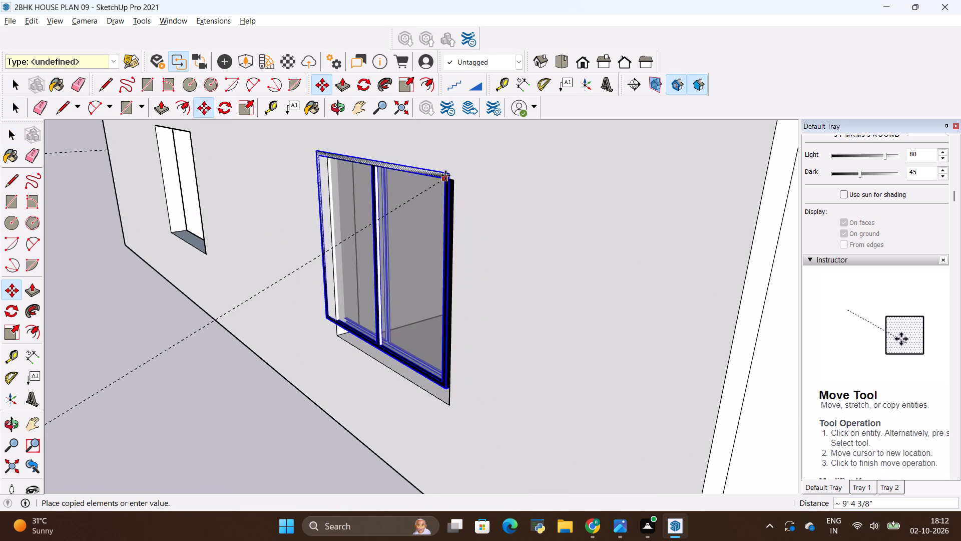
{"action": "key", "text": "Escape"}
Scale the window group down along the red and blue axes to about 0.50 and 0.62.
{"action": "scroll", "coordinate": [309, 229], "scroll_direction": "down", "scroll_amount": 4}
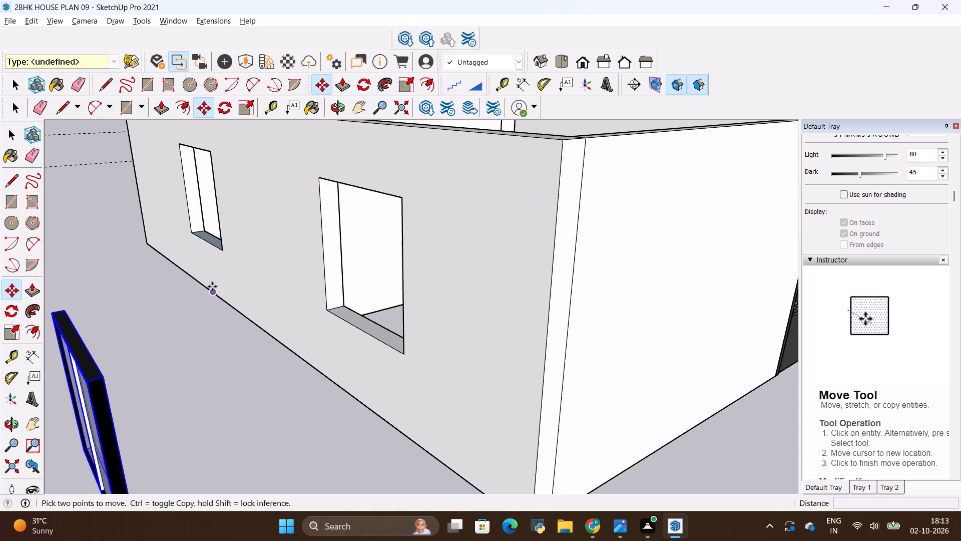
{"action": "scroll", "coordinate": [226, 278], "scroll_direction": "down", "scroll_amount": 3}
{"action": "key", "text": "s"}
{"action": "scroll", "coordinate": [157, 343], "scroll_direction": "up", "scroll_amount": 7}
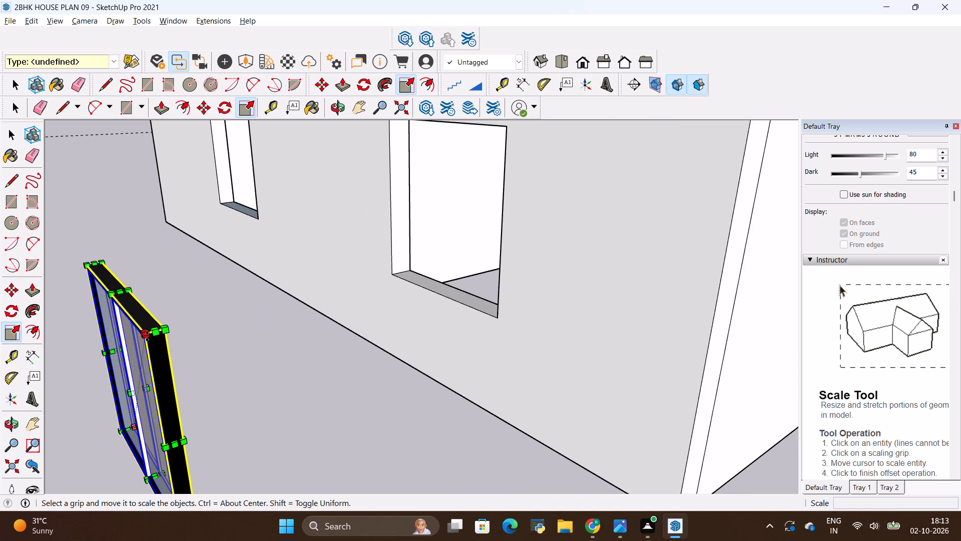
{"action": "left_click", "coordinate": [154, 332]}
{"action": "left_click", "coordinate": [134, 368]}
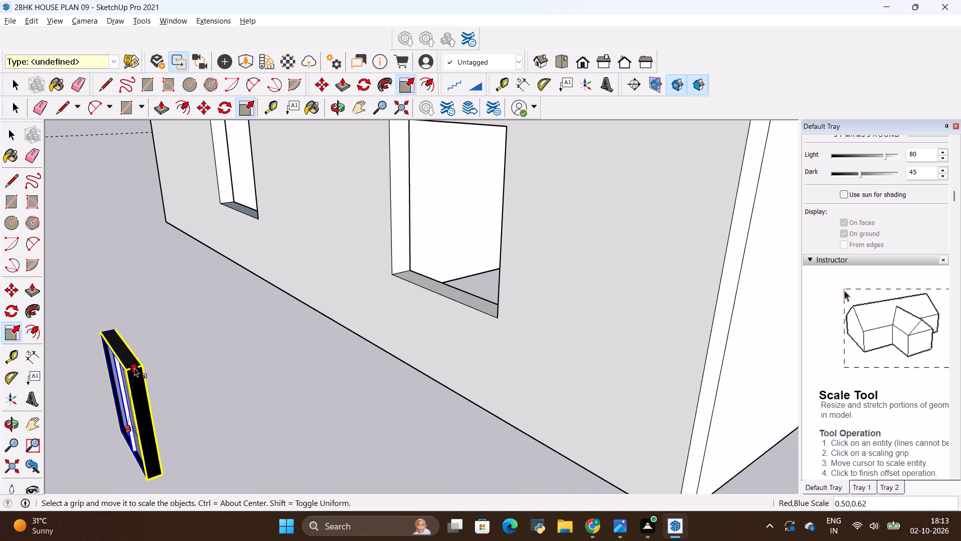
Copy the window group into the wall opening nearest the house corner, aligning its lower corner with the opening's sill corner.
{"action": "key", "text": "m"}
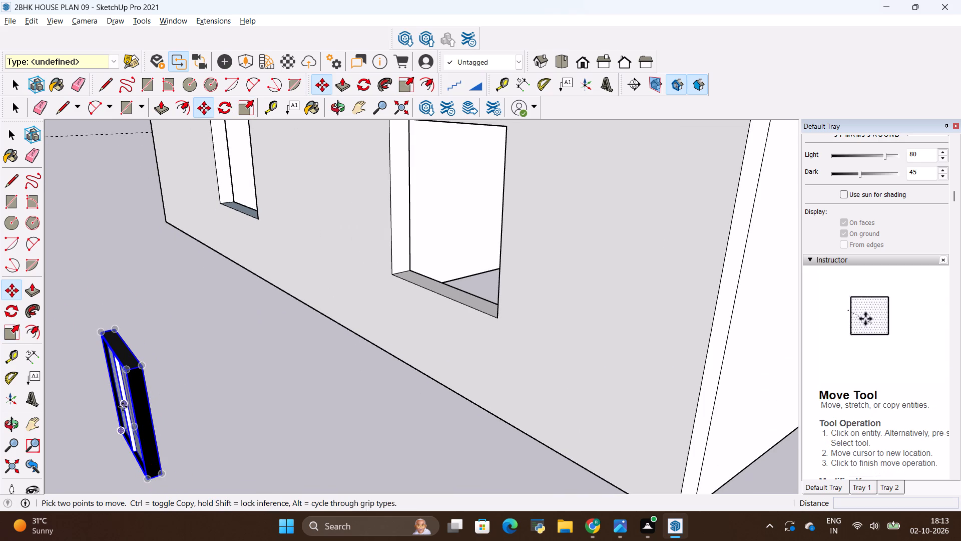
{"action": "scroll", "coordinate": [282, 346], "scroll_direction": "down", "scroll_amount": 3}
{"action": "middle_click_drag", "start_coordinate": [221, 441], "coordinate": [314, 409]}
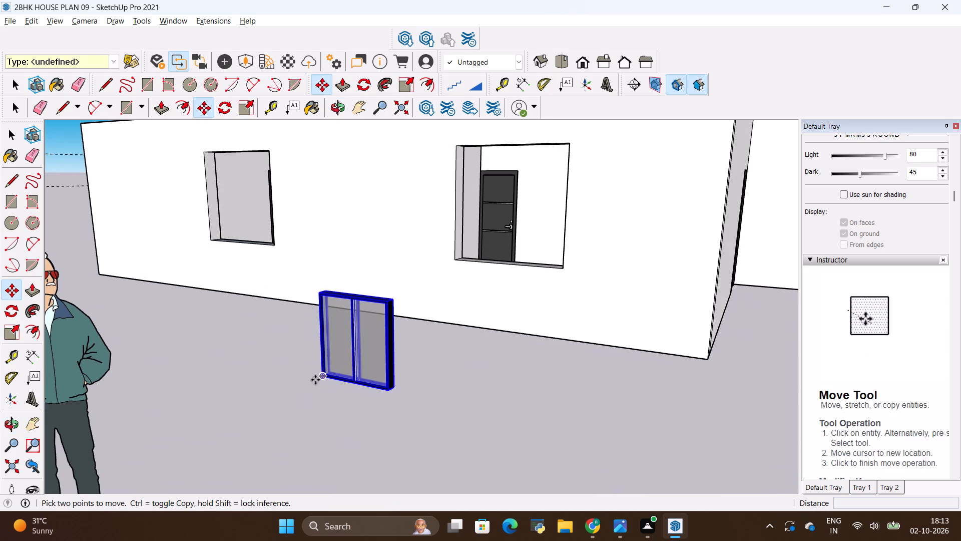
{"action": "left_click_drag", "start_coordinate": [321, 376], "coordinate": [287, 383]}
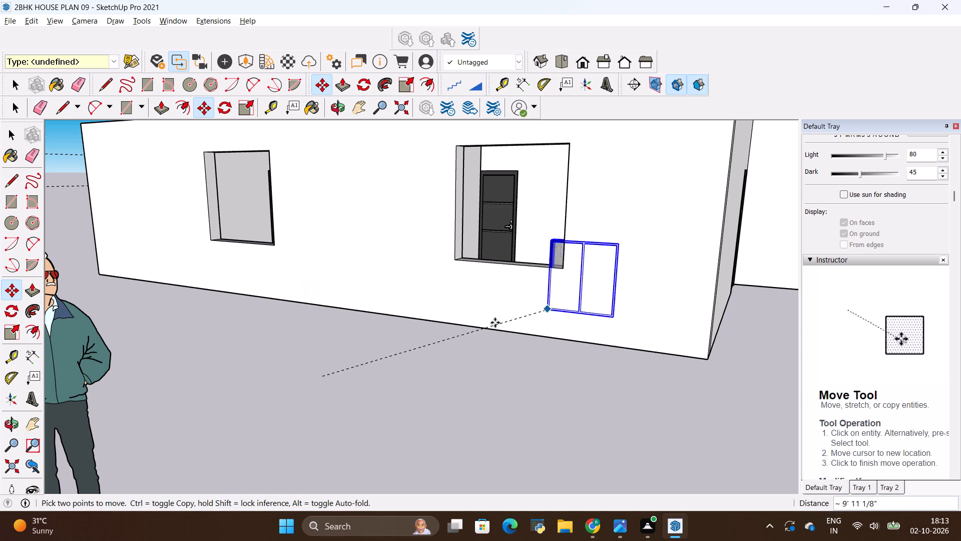
{"action": "scroll", "coordinate": [473, 245], "scroll_direction": "up", "scroll_amount": 5}
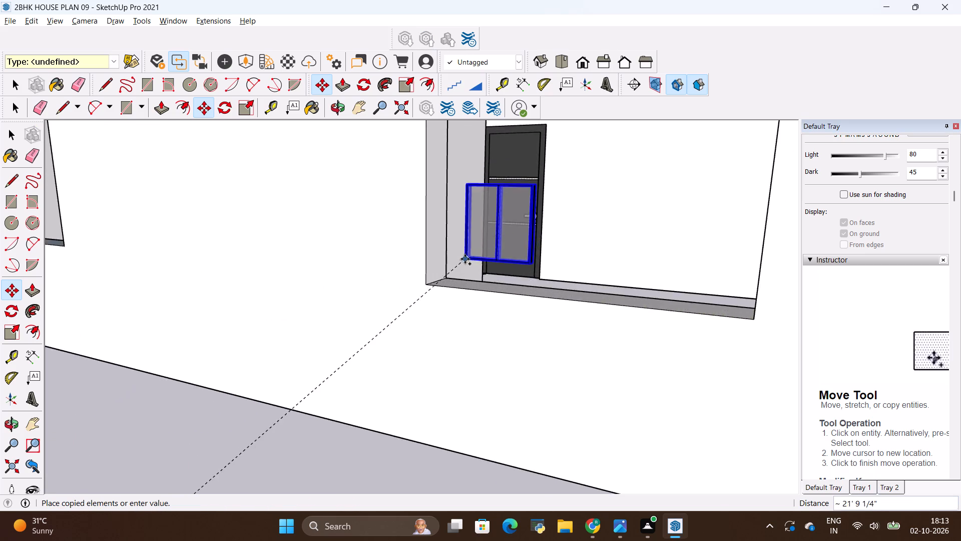
{"action": "middle_click_drag", "start_coordinate": [464, 261], "coordinate": [450, 285]}
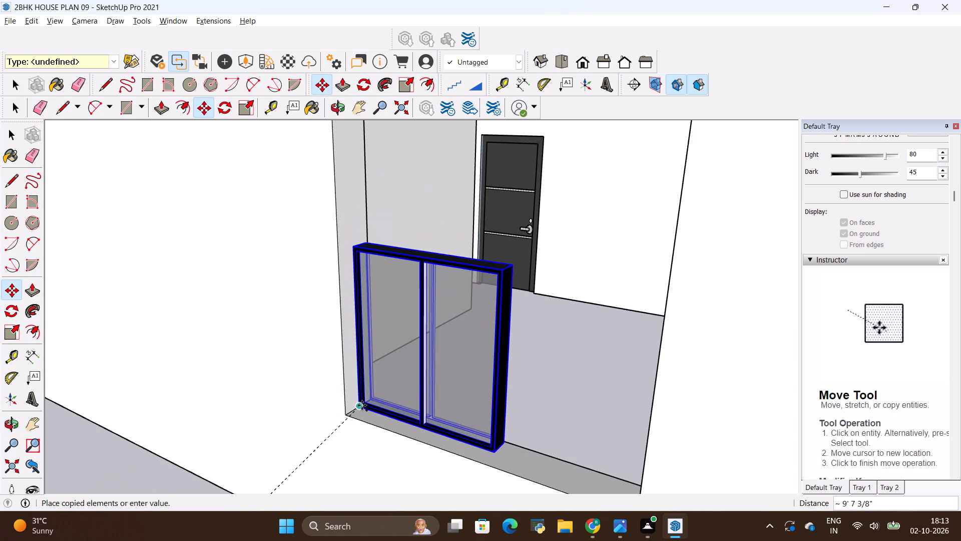
{"action": "scroll", "coordinate": [362, 405], "scroll_direction": "up", "scroll_amount": 1}
{"action": "left_click", "coordinate": [361, 405]}
Scale the copied window up along the red and blue axes from its upper corner until it fills the opening.
{"action": "middle_click_drag", "start_coordinate": [539, 274], "coordinate": [506, 319]}
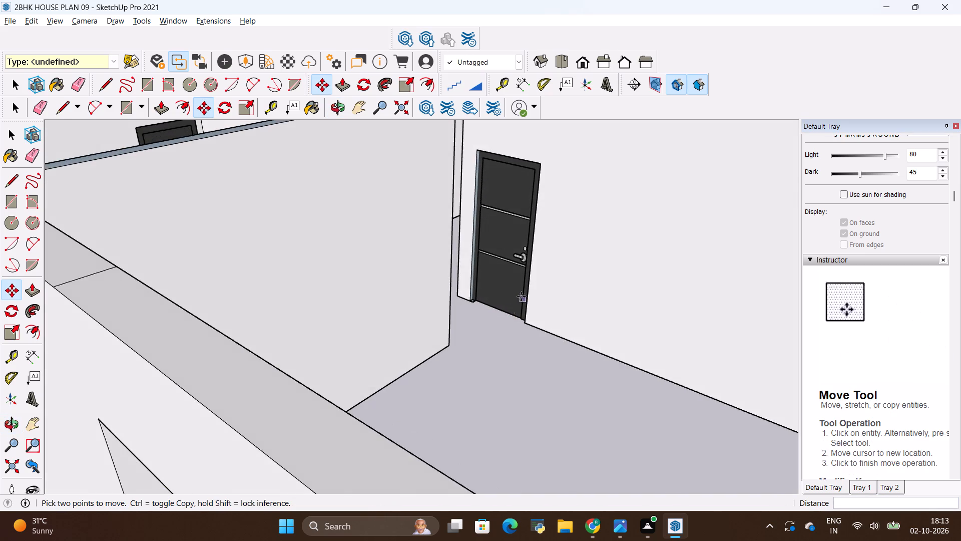
{"action": "scroll", "coordinate": [541, 270], "scroll_direction": "down", "scroll_amount": 4}
{"action": "key", "text": "s"}
{"action": "scroll", "coordinate": [486, 394], "scroll_direction": "up", "scroll_amount": 3}
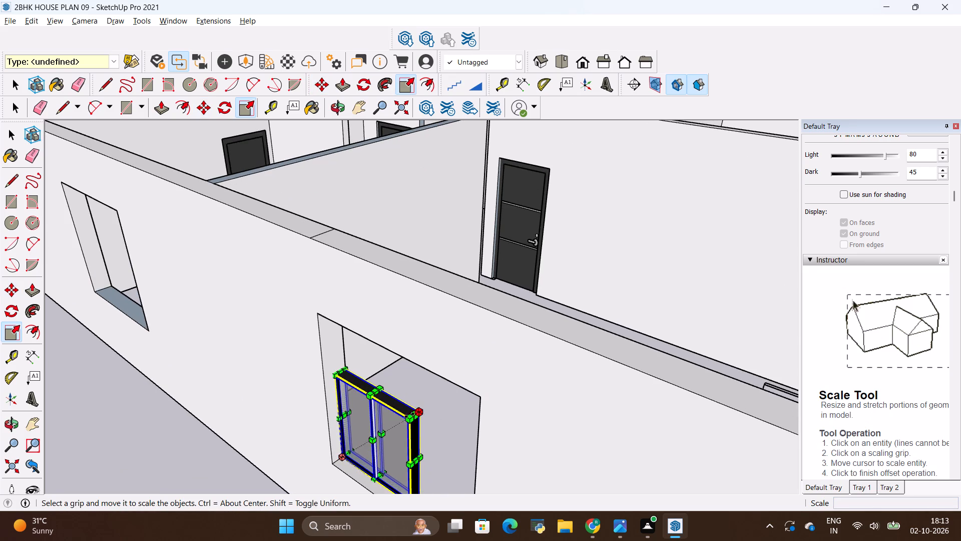
{"action": "scroll", "coordinate": [409, 415], "scroll_direction": "up", "scroll_amount": 3}
{"action": "left_click", "coordinate": [418, 414]}
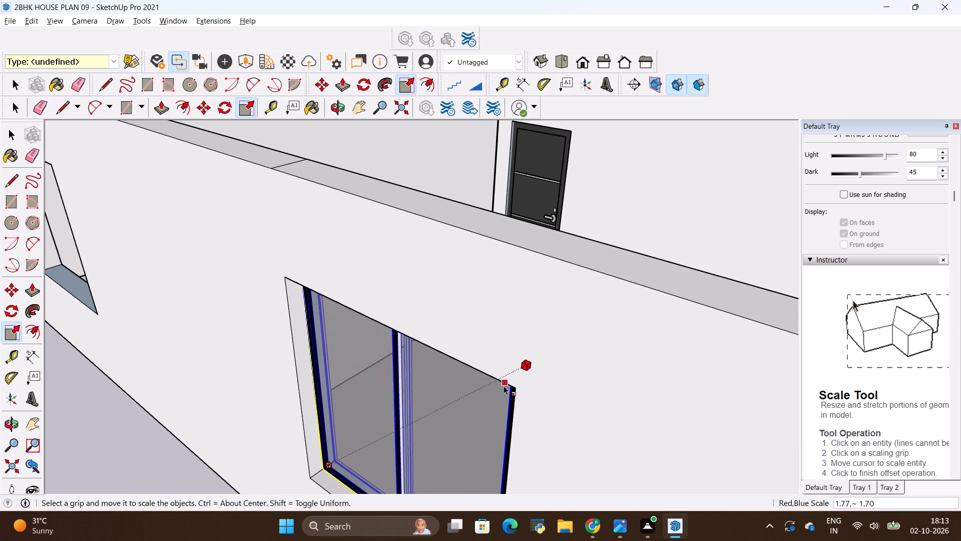
{"action": "left_click", "coordinate": [518, 385]}
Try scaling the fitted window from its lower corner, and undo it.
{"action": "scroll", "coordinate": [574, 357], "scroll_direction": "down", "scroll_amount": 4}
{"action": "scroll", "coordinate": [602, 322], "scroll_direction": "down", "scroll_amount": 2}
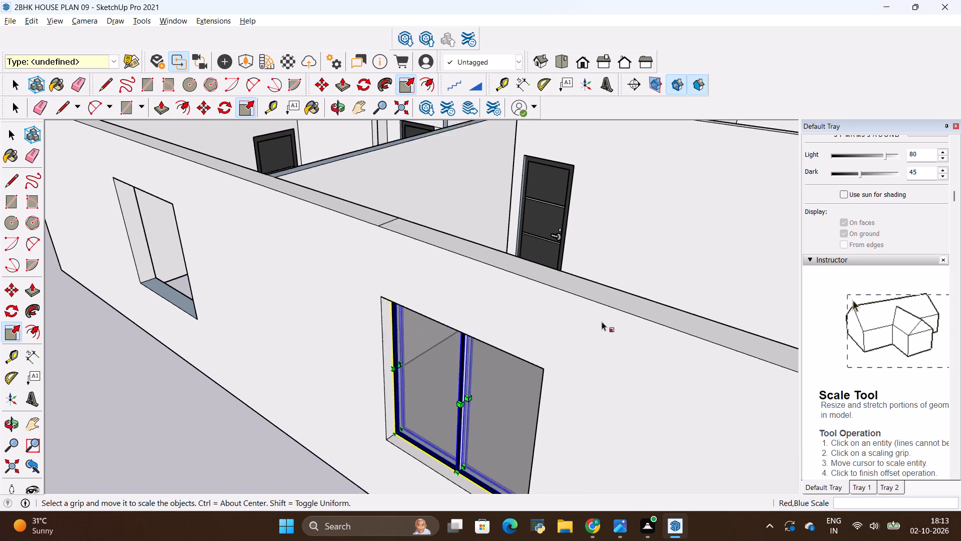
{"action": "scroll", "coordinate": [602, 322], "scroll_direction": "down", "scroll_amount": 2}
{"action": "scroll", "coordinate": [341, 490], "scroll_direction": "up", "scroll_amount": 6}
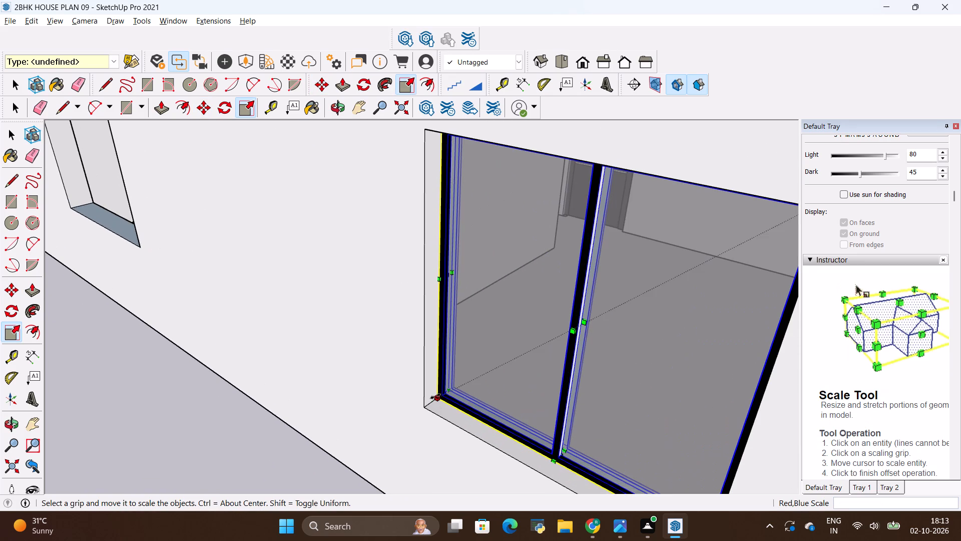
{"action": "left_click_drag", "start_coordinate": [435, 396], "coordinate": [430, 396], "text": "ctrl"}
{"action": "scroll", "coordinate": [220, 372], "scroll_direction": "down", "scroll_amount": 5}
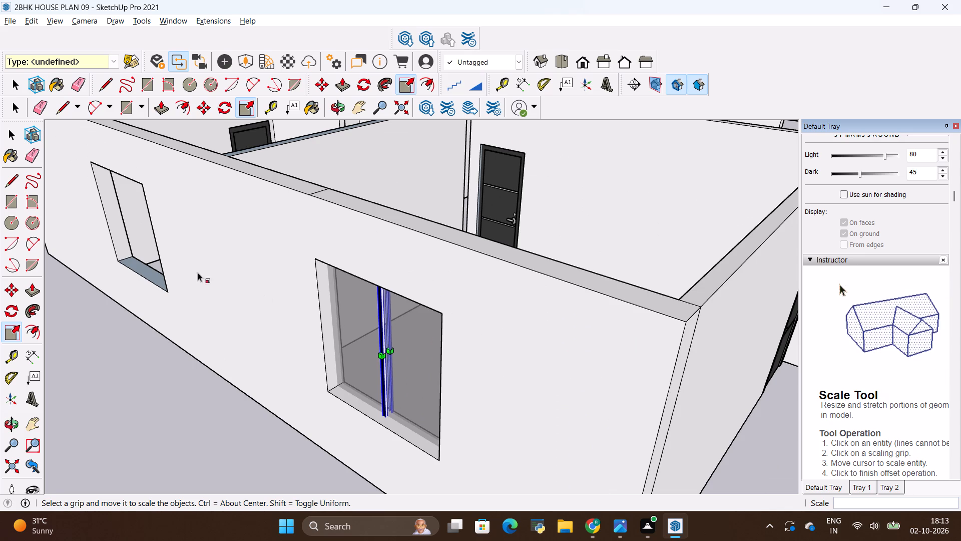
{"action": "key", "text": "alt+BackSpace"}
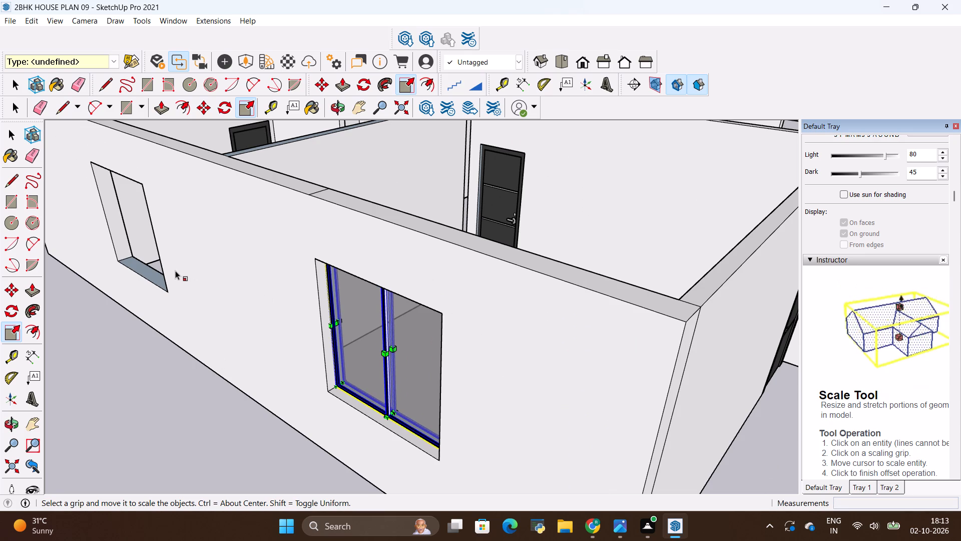
Copy the fitted window about 16' 1" along the same wall into its second opening.
{"action": "key", "text": "m"}
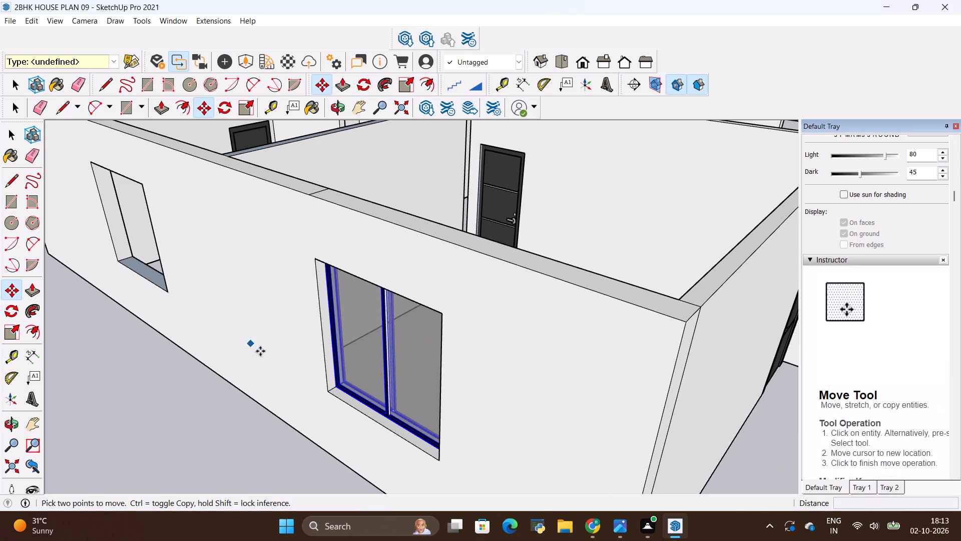
{"action": "left_click", "coordinate": [336, 387]}
{"action": "scroll", "coordinate": [205, 325], "scroll_direction": "down", "scroll_amount": 4}
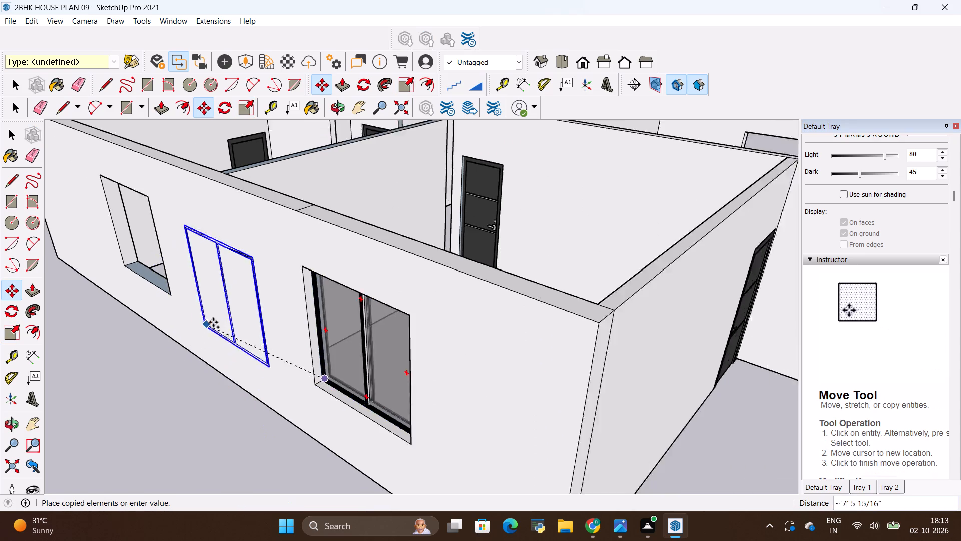
{"action": "scroll", "coordinate": [213, 322], "scroll_direction": "down", "scroll_amount": 1}
{"action": "scroll", "coordinate": [121, 287], "scroll_direction": "up", "scroll_amount": 7}
{"action": "scroll", "coordinate": [180, 293], "scroll_direction": "up", "scroll_amount": 3}
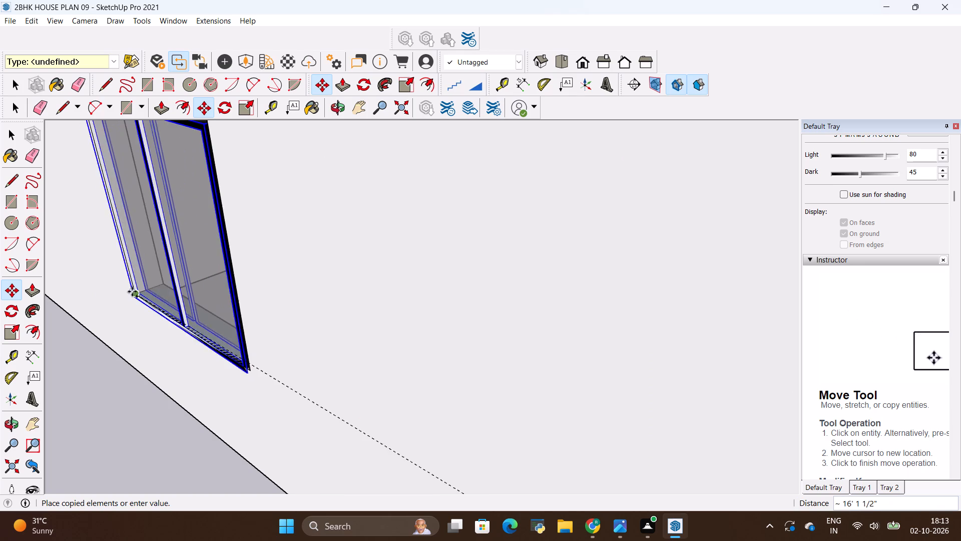
{"action": "left_click", "coordinate": [144, 287]}
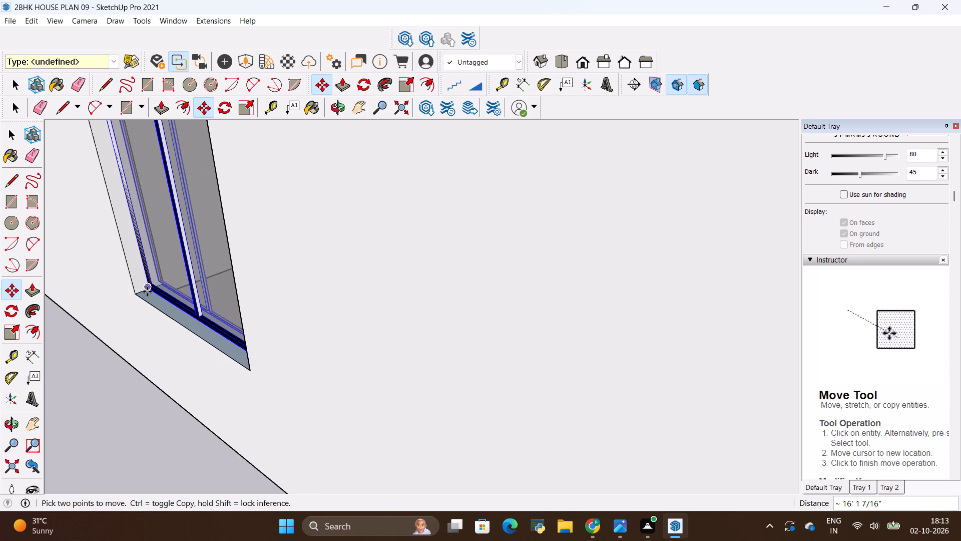
Copy the window 37' 10" across the house into the large end room's window opening in the opposite wall.
{"action": "left_click_drag", "start_coordinate": [148, 291], "coordinate": [146, 297], "text": "ctrl"}
{"action": "scroll", "coordinate": [162, 410], "scroll_direction": "down", "scroll_amount": 18}
{"action": "scroll", "coordinate": [367, 245], "scroll_direction": "up", "scroll_amount": 2}
{"action": "scroll", "coordinate": [488, 355], "scroll_direction": "up", "scroll_amount": 20}
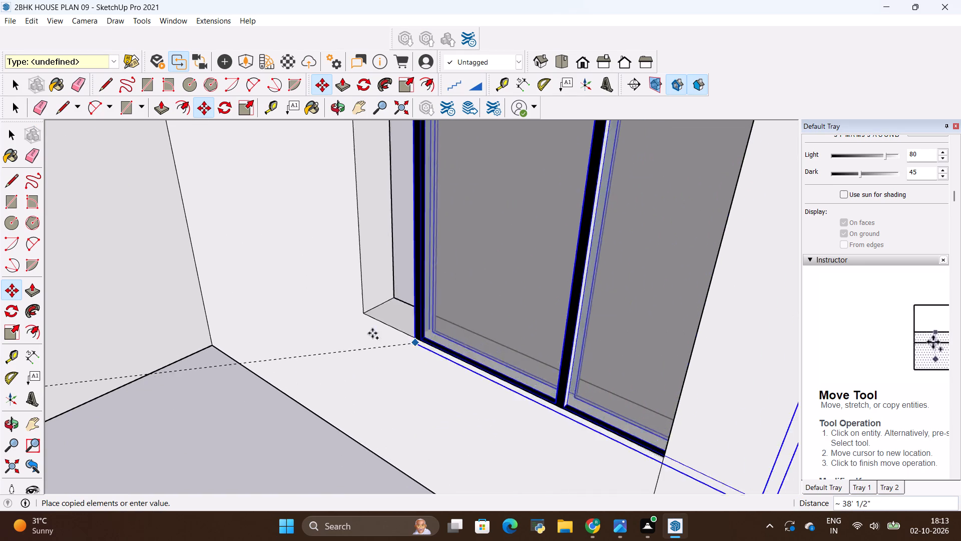
{"action": "scroll", "coordinate": [389, 297], "scroll_direction": "up", "scroll_amount": 2}
{"action": "left_click", "coordinate": [376, 308]}
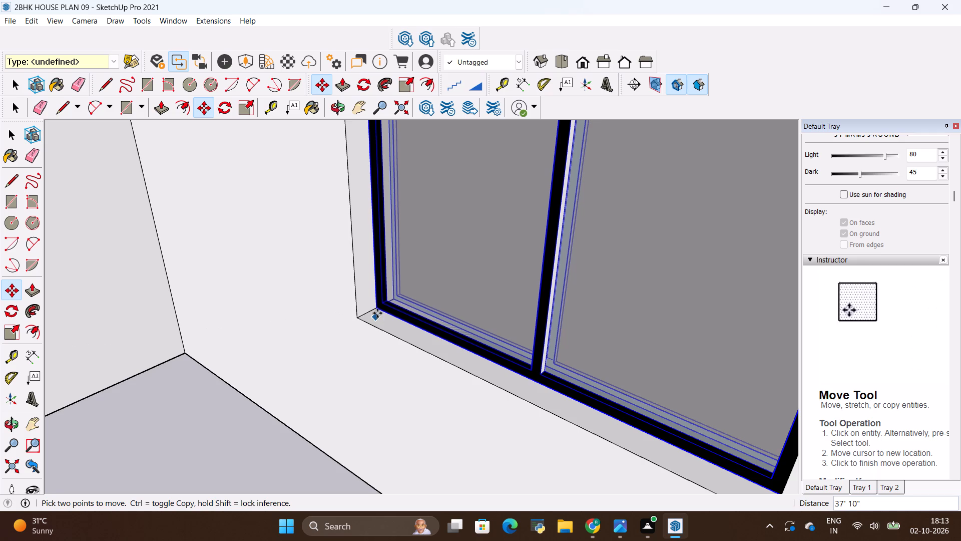
Copy that window about 28' 5" along the wall's green axis into the opening of the room at the far corner.
{"action": "left_click_drag", "start_coordinate": [380, 305], "coordinate": [372, 315], "text": "ctrl"}
{"action": "scroll", "coordinate": [347, 427], "scroll_direction": "down", "scroll_amount": 13}
{"action": "scroll", "coordinate": [423, 356], "scroll_direction": "down", "scroll_amount": 2}
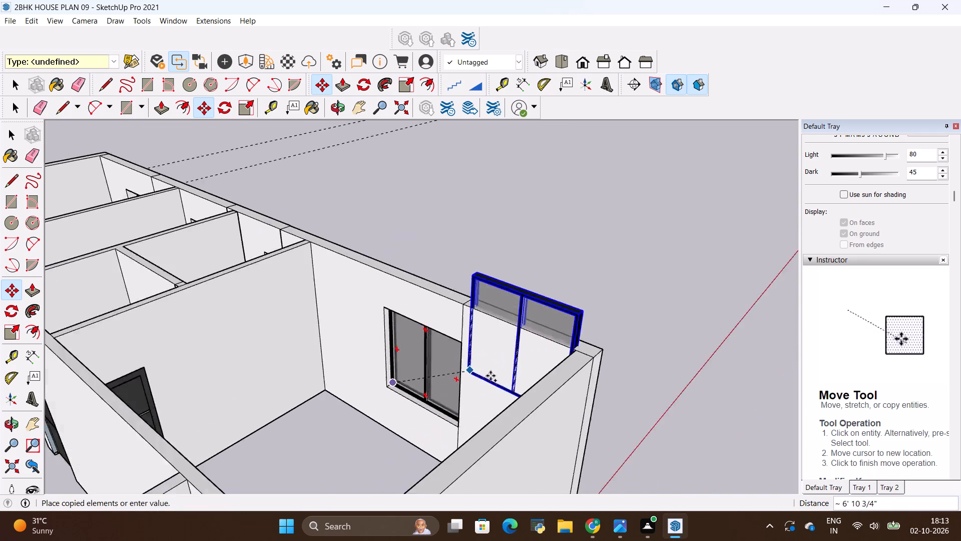
{"action": "scroll", "coordinate": [491, 376], "scroll_direction": "down", "scroll_amount": 9}
{"action": "middle_click_drag", "start_coordinate": [263, 356], "coordinate": [394, 421]}
{"action": "scroll", "coordinate": [171, 291], "scroll_direction": "up", "scroll_amount": 3}
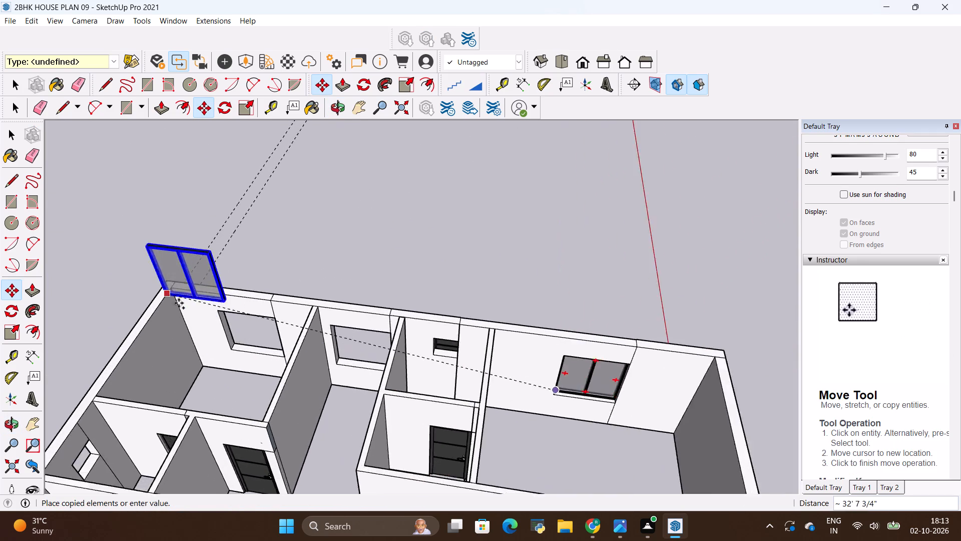
{"action": "scroll", "coordinate": [179, 303], "scroll_direction": "up", "scroll_amount": 15}
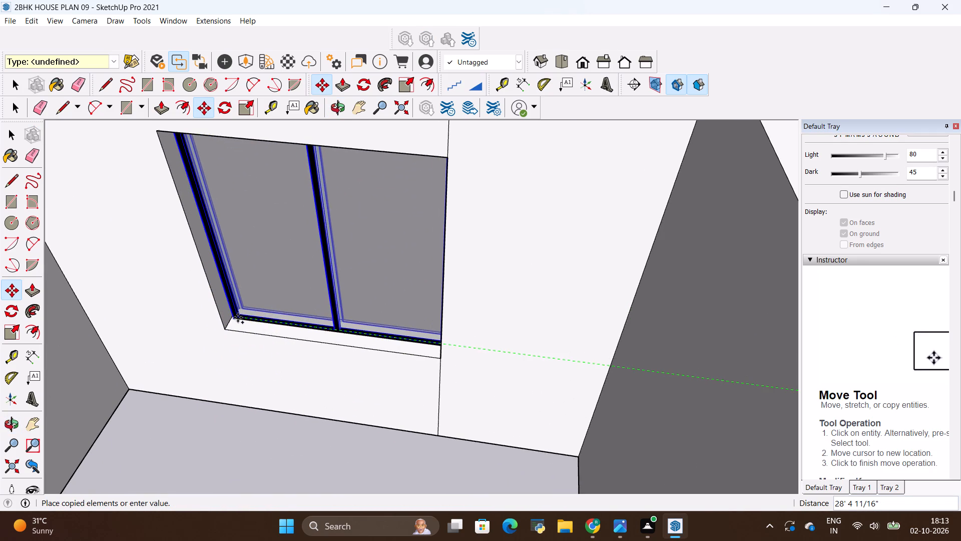
{"action": "left_click", "coordinate": [238, 318]}
Copy the corner-room window about 9' 10" along the green axis into the neighbouring narrow room's opening.
{"action": "scroll", "coordinate": [236, 319], "scroll_direction": "up", "scroll_amount": 3}
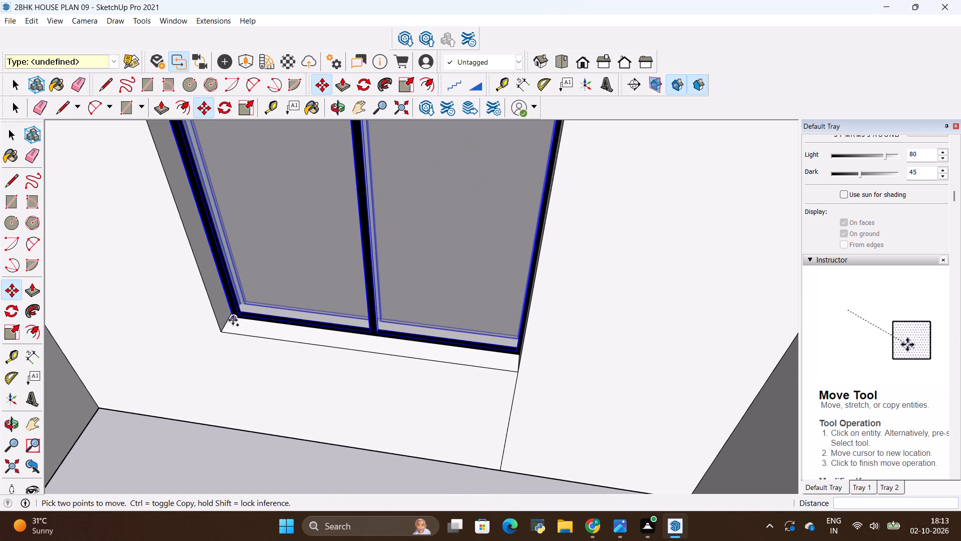
{"action": "left_click", "coordinate": [233, 320], "text": "ctrl"}
{"action": "scroll", "coordinate": [160, 335], "scroll_direction": "down", "scroll_amount": 12}
{"action": "scroll", "coordinate": [339, 354], "scroll_direction": "up", "scroll_amount": 3}
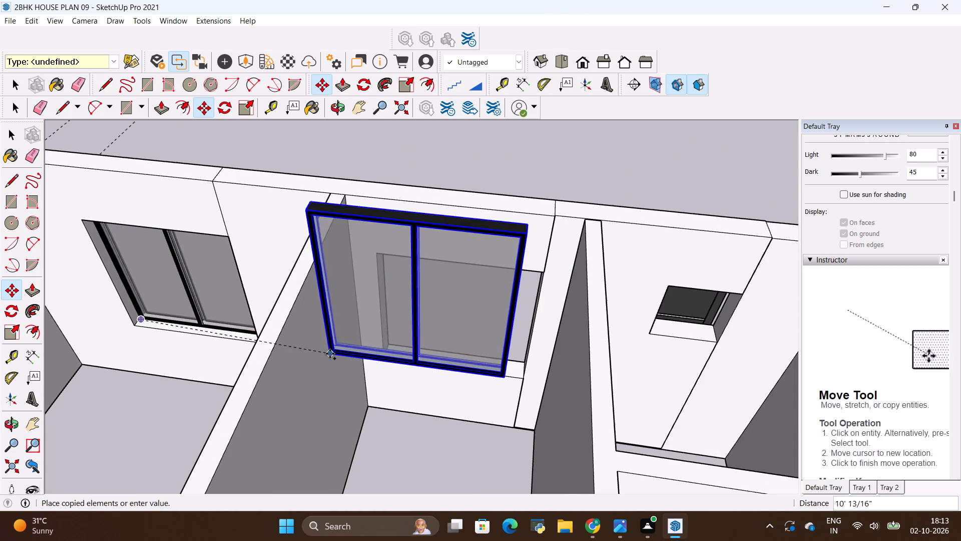
{"action": "scroll", "coordinate": [334, 354], "scroll_direction": "up", "scroll_amount": 1}
{"action": "scroll", "coordinate": [379, 358], "scroll_direction": "up", "scroll_amount": 7}
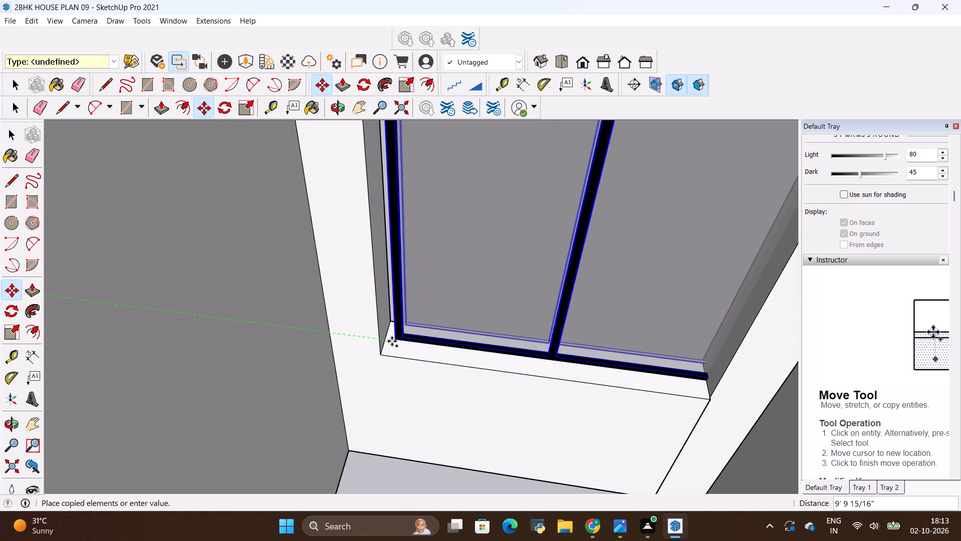
{"action": "left_click", "coordinate": [387, 339]}
Examine the whole house from several sides to check the windows and the remaining openings.
{"action": "scroll", "coordinate": [357, 387], "scroll_direction": "down", "scroll_amount": 7}
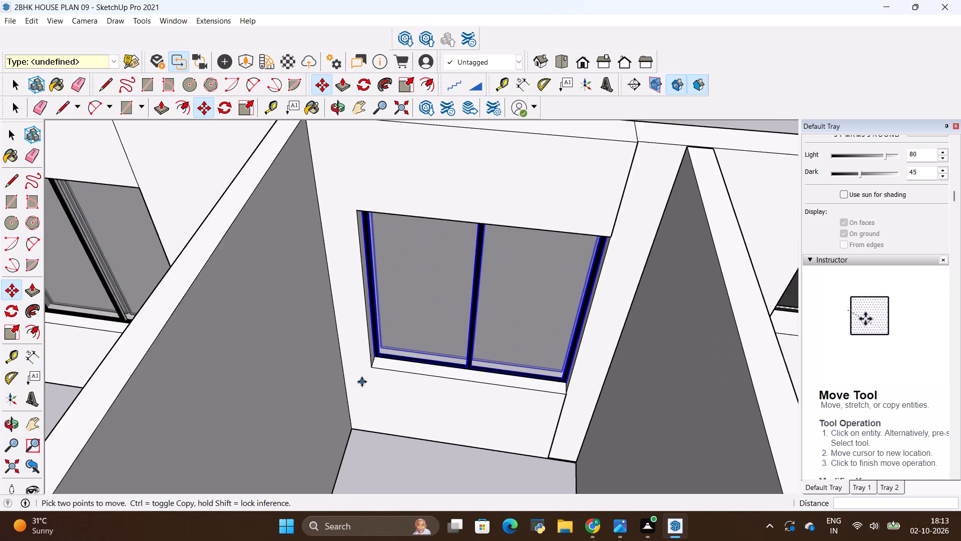
{"action": "scroll", "coordinate": [362, 382], "scroll_direction": "down", "scroll_amount": 8}
{"action": "scroll", "coordinate": [445, 280], "scroll_direction": "down", "scroll_amount": 10}
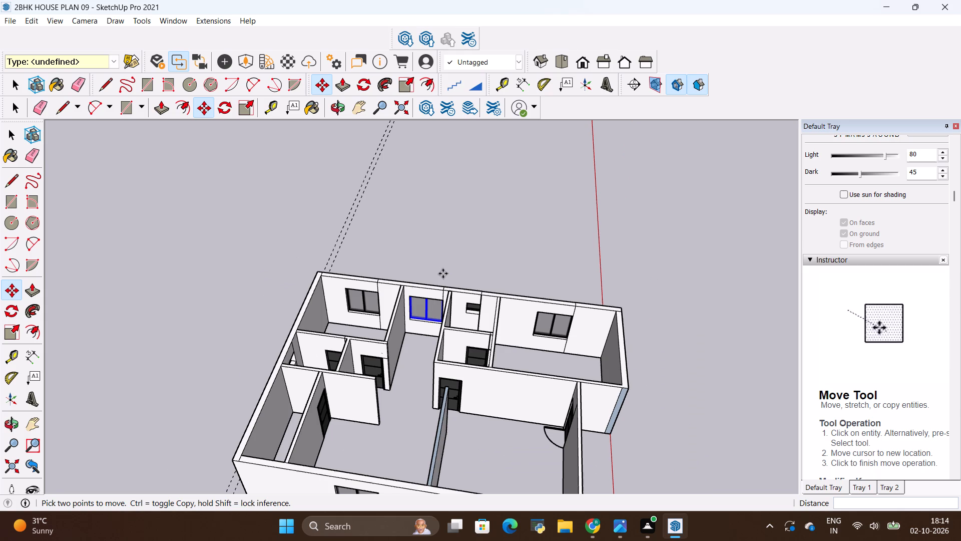
{"action": "scroll", "coordinate": [443, 274], "scroll_direction": "down", "scroll_amount": 8}
{"action": "middle_click_drag", "start_coordinate": [470, 398], "coordinate": [473, 265]}
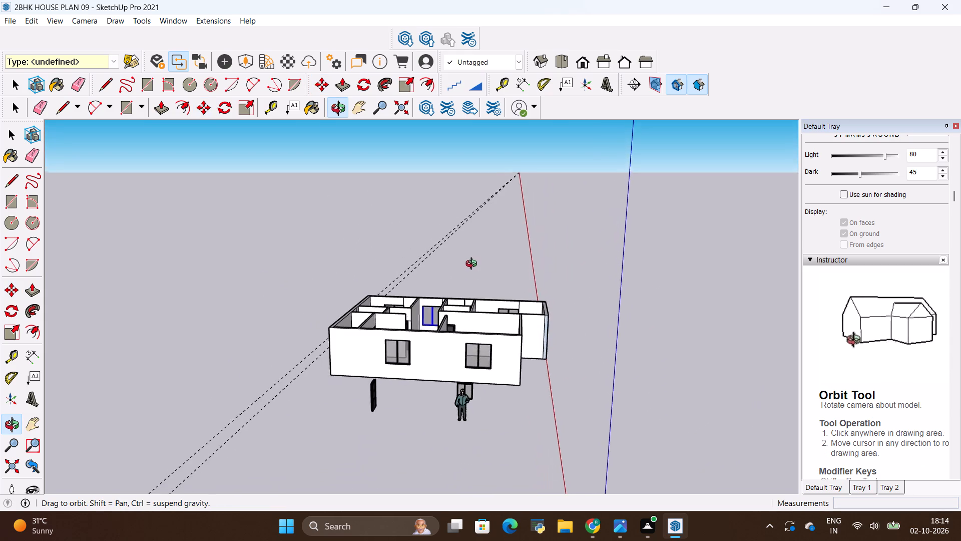
{"action": "middle_click_drag", "start_coordinate": [473, 265], "coordinate": [652, 323]}
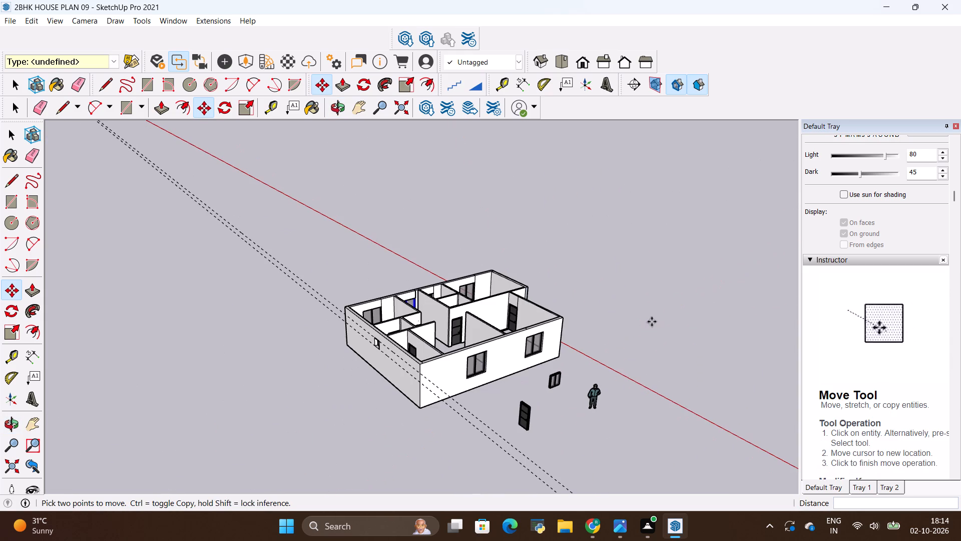
{"action": "middle_click_drag", "start_coordinate": [652, 322], "coordinate": [257, 321]}
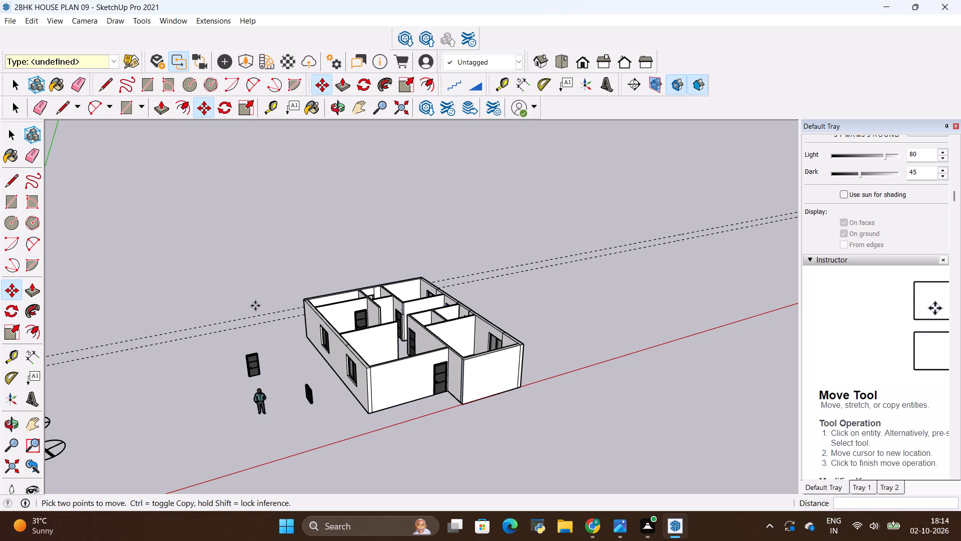
Erase the two dashed guide lines running past the house.
{"action": "key", "text": "e"}
{"action": "left_click_drag", "start_coordinate": [258, 304], "coordinate": [271, 330]}
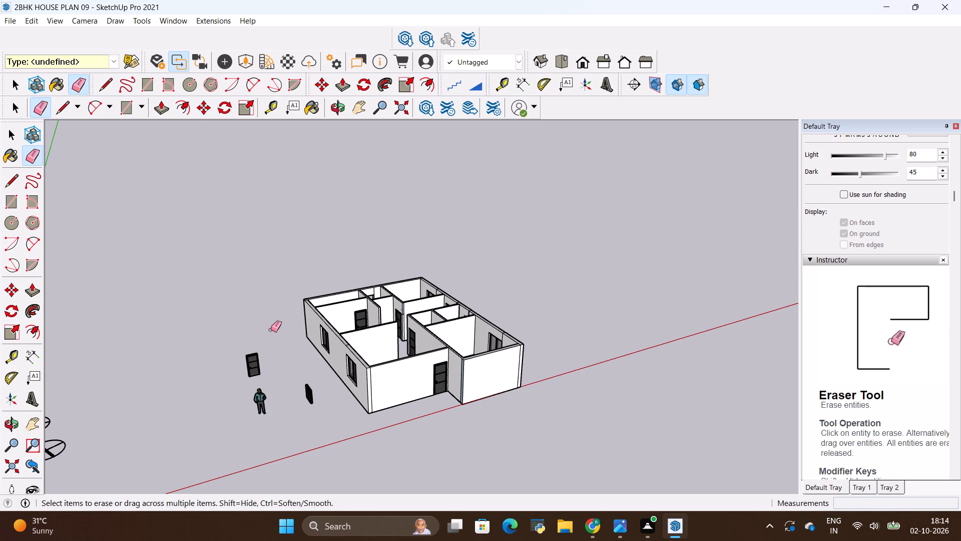
Erase the dark panel component filling the small opening in the outer wall, between the narrow room's window and the large end room.
{"action": "scroll", "coordinate": [504, 334], "scroll_direction": "up", "scroll_amount": 2}
{"action": "middle_click_drag", "start_coordinate": [397, 388], "coordinate": [567, 459]}
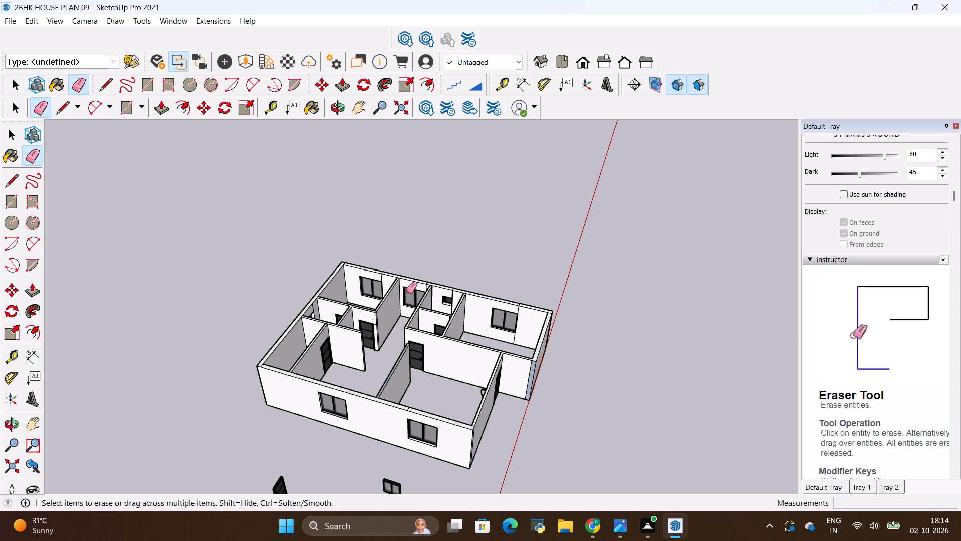
{"action": "scroll", "coordinate": [437, 292], "scroll_direction": "up", "scroll_amount": 6}
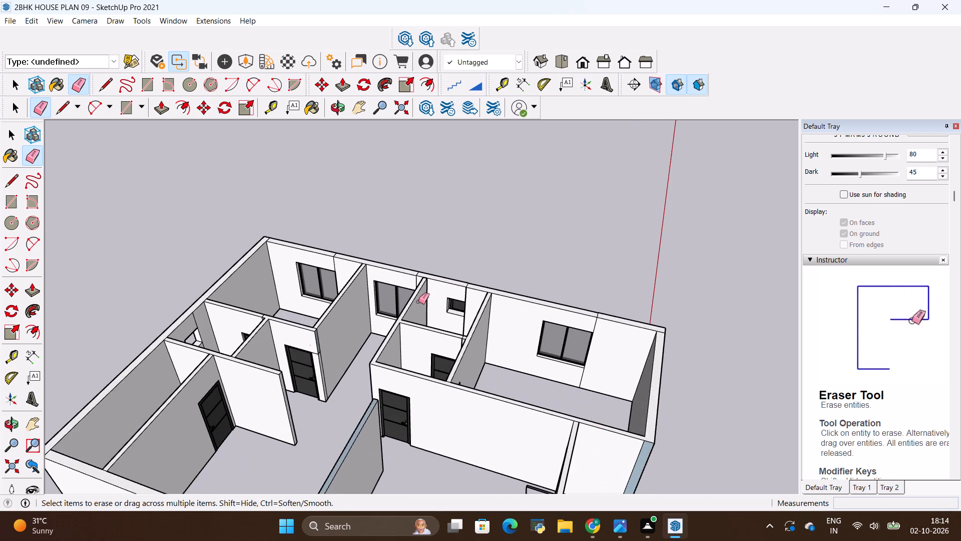
{"action": "scroll", "coordinate": [407, 302], "scroll_direction": "up", "scroll_amount": 8}
{"action": "scroll", "coordinate": [534, 298], "scroll_direction": "up", "scroll_amount": 5}
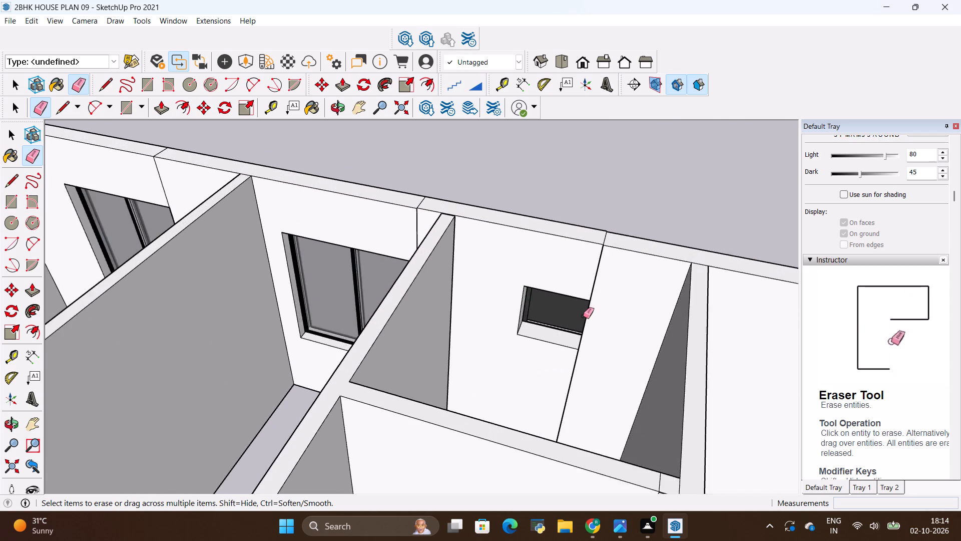
{"action": "scroll", "coordinate": [583, 316], "scroll_direction": "up", "scroll_amount": 15}
{"action": "scroll", "coordinate": [530, 315], "scroll_direction": "down", "scroll_amount": 8}
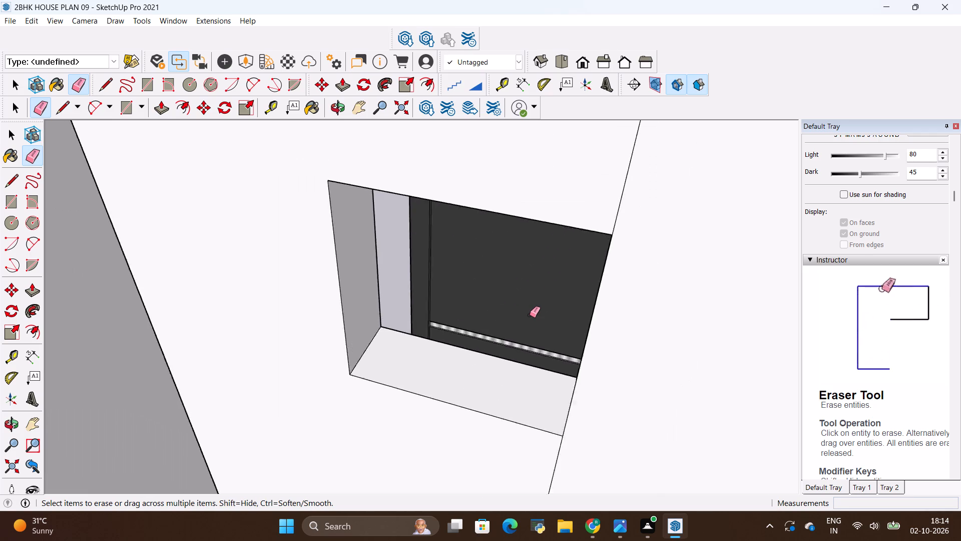
{"action": "scroll", "coordinate": [530, 315], "scroll_direction": "down", "scroll_amount": 2}
{"action": "key", "text": "space"}
{"action": "left_click", "coordinate": [521, 307]}
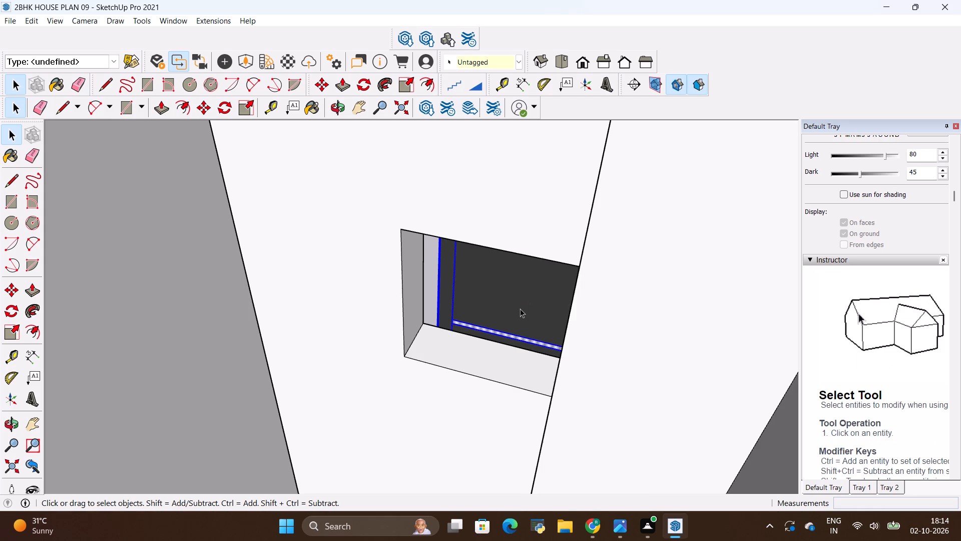
{"action": "right_click", "coordinate": [520, 309]}
{"action": "left_click", "coordinate": [562, 219]}
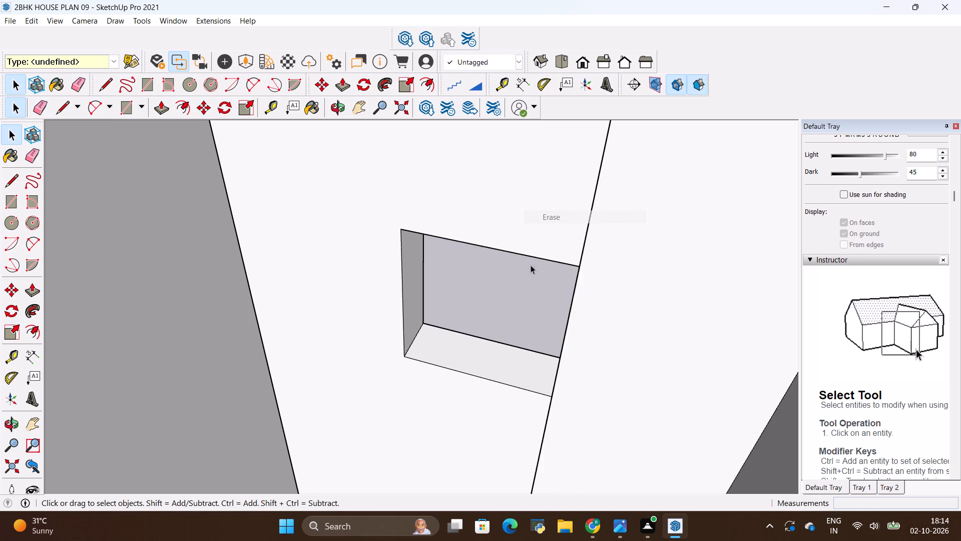
Examine the house from several sides to check the small ventilator openings.
{"action": "scroll", "coordinate": [509, 305], "scroll_direction": "down", "scroll_amount": 12}
{"action": "scroll", "coordinate": [536, 287], "scroll_direction": "up", "scroll_amount": 7}
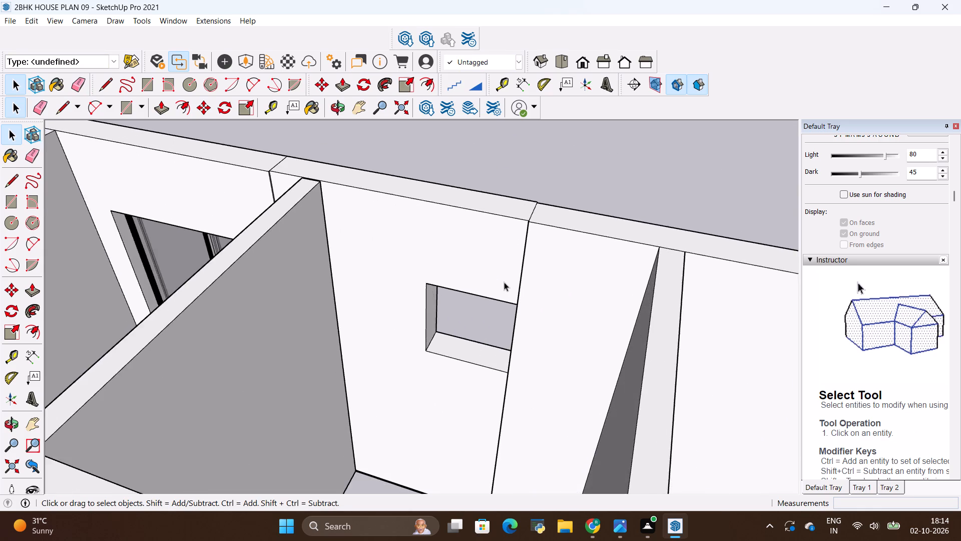
{"action": "scroll", "coordinate": [499, 281], "scroll_direction": "down", "scroll_amount": 16}
{"action": "scroll", "coordinate": [499, 279], "scroll_direction": "down", "scroll_amount": 11}
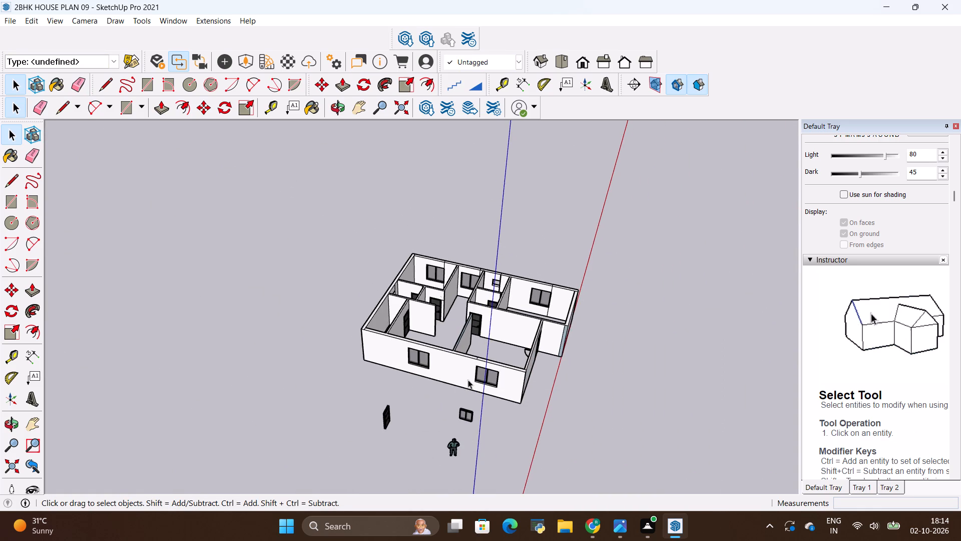
{"action": "middle_click_drag", "start_coordinate": [459, 398], "coordinate": [688, 304]}
{"action": "middle_click_drag", "start_coordinate": [492, 349], "coordinate": [541, 353]}
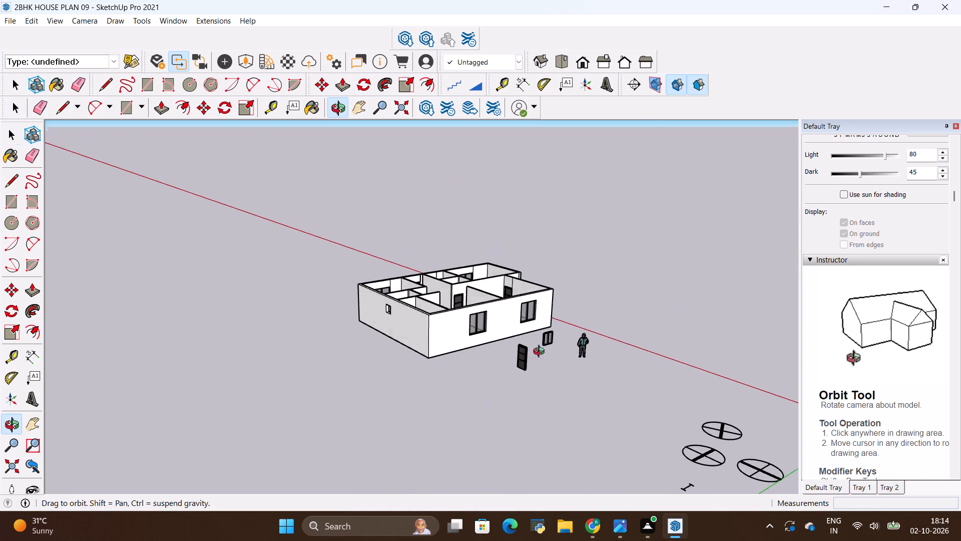
{"action": "middle_click_drag", "start_coordinate": [541, 353], "coordinate": [140, 344]}
{"action": "middle_click_drag", "start_coordinate": [564, 396], "coordinate": [422, 432]}
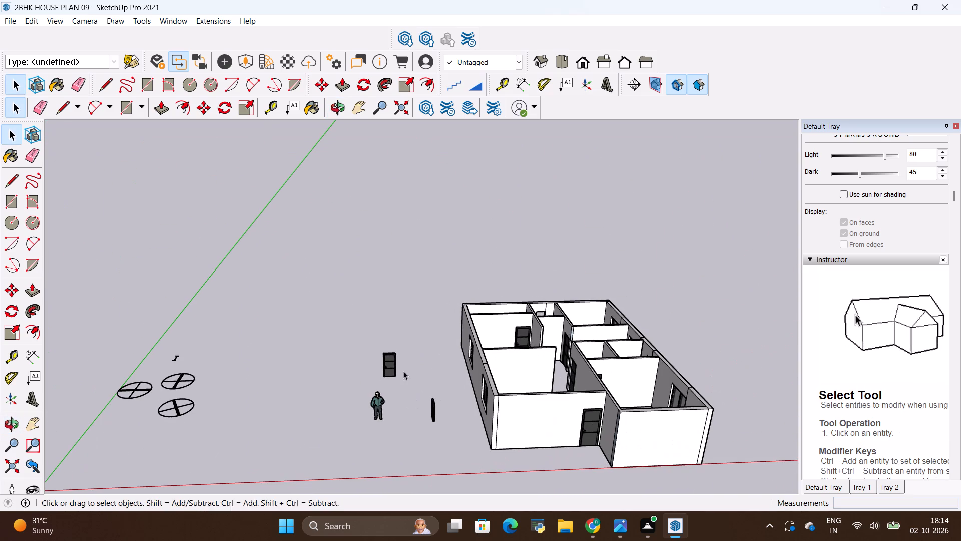
Import the ventilator model from the ALL 3D WAREHOUSE ITEMS folder and place it outside the house, beside the loose door.
{"action": "left_click", "coordinate": [14, 21]}
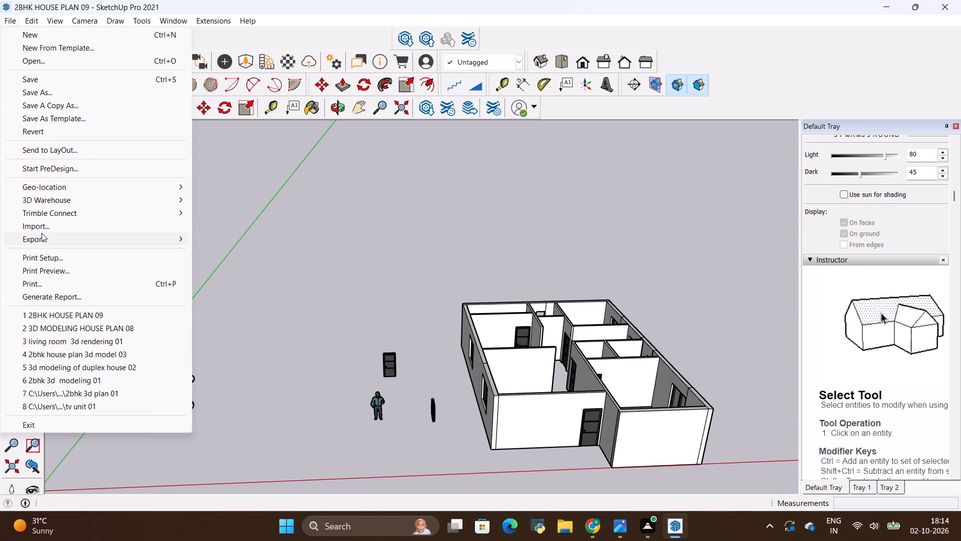
{"action": "left_click", "coordinate": [42, 228]}
{"action": "scroll", "coordinate": [256, 200], "scroll_direction": "down", "scroll_amount": 1}
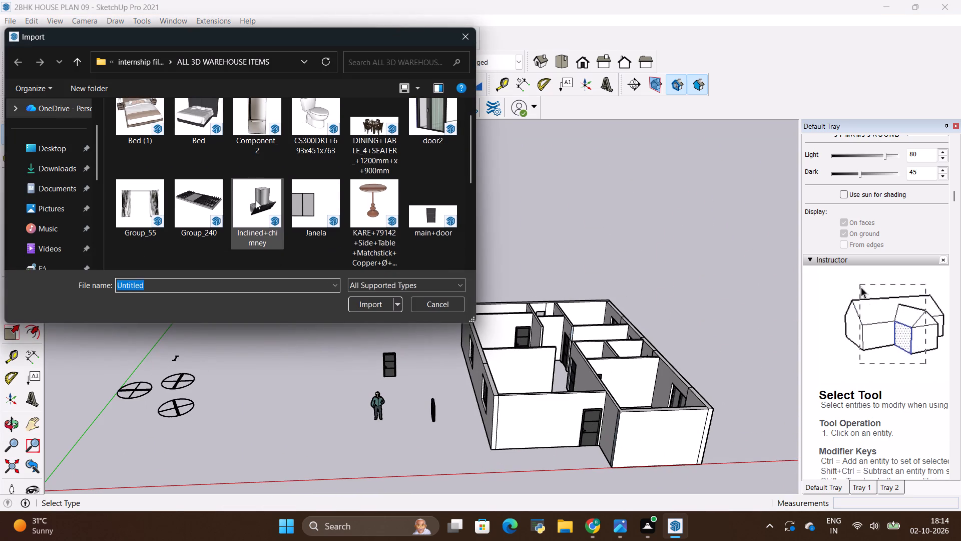
{"action": "scroll", "coordinate": [256, 197], "scroll_direction": "up", "scroll_amount": 3}
{"action": "scroll", "coordinate": [256, 197], "scroll_direction": "down", "scroll_amount": 2}
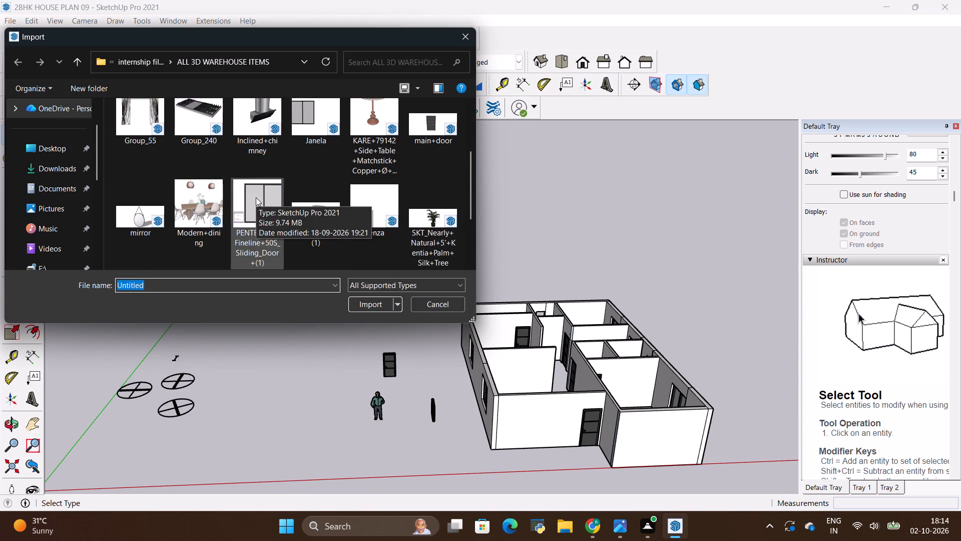
{"action": "scroll", "coordinate": [256, 197], "scroll_direction": "down", "scroll_amount": 1}
{"action": "left_click", "coordinate": [179, 206]}
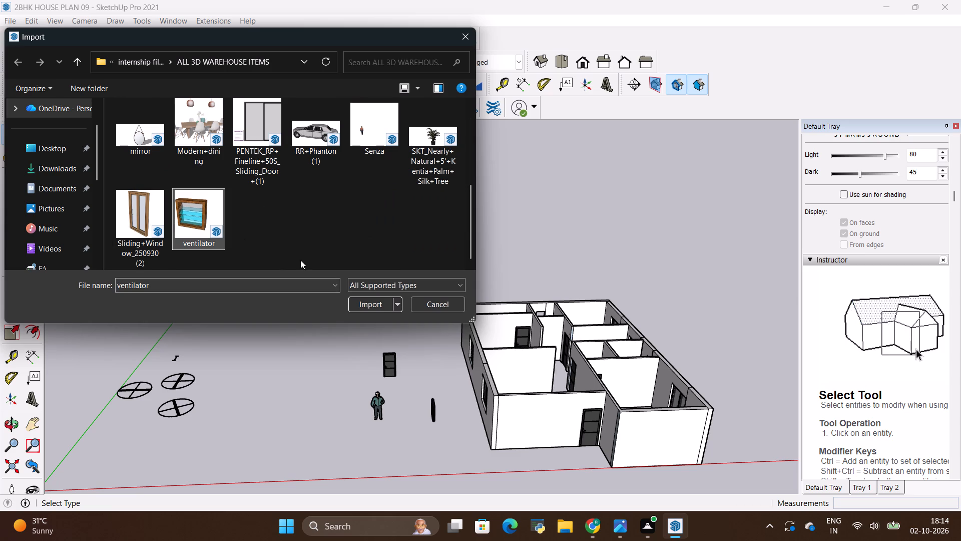
{"action": "left_click", "coordinate": [360, 300]}
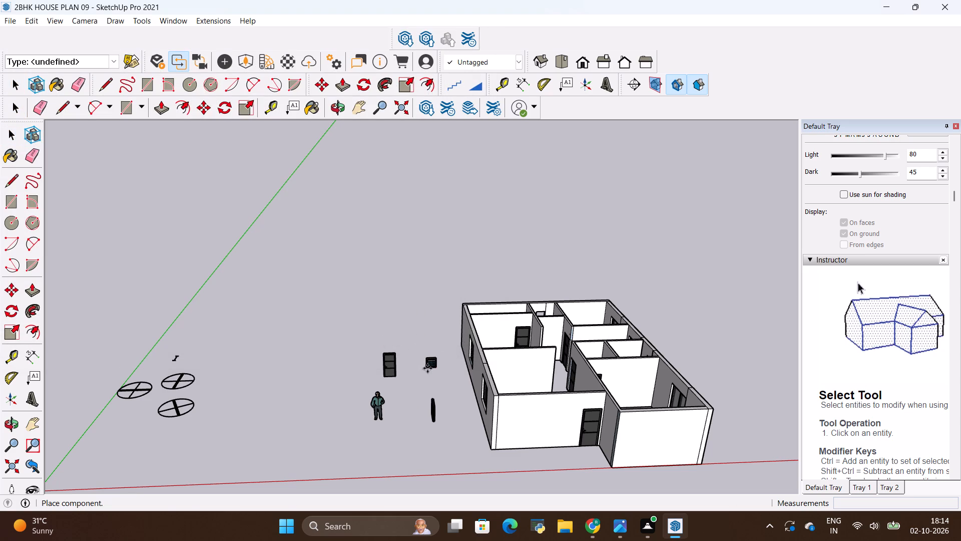
{"action": "left_click", "coordinate": [428, 371]}
Scale the ventilator's depth along the green axis to about 0.50.
{"action": "scroll", "coordinate": [432, 381], "scroll_direction": "up", "scroll_amount": 20}
{"action": "scroll", "coordinate": [432, 381], "scroll_direction": "up", "scroll_amount": 1}
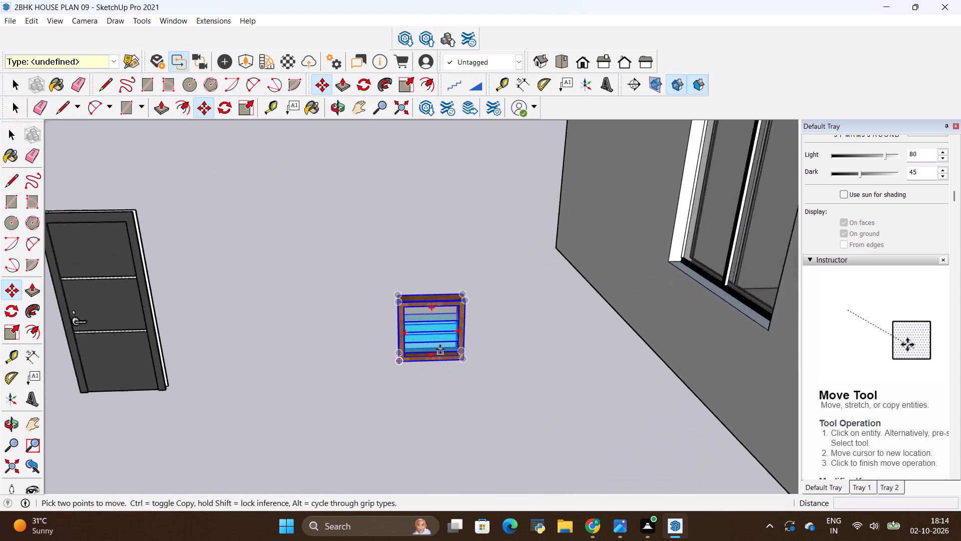
{"action": "scroll", "coordinate": [440, 349], "scroll_direction": "up", "scroll_amount": 1}
{"action": "middle_click_drag", "start_coordinate": [431, 348], "coordinate": [447, 389]}
{"action": "key", "text": "s"}
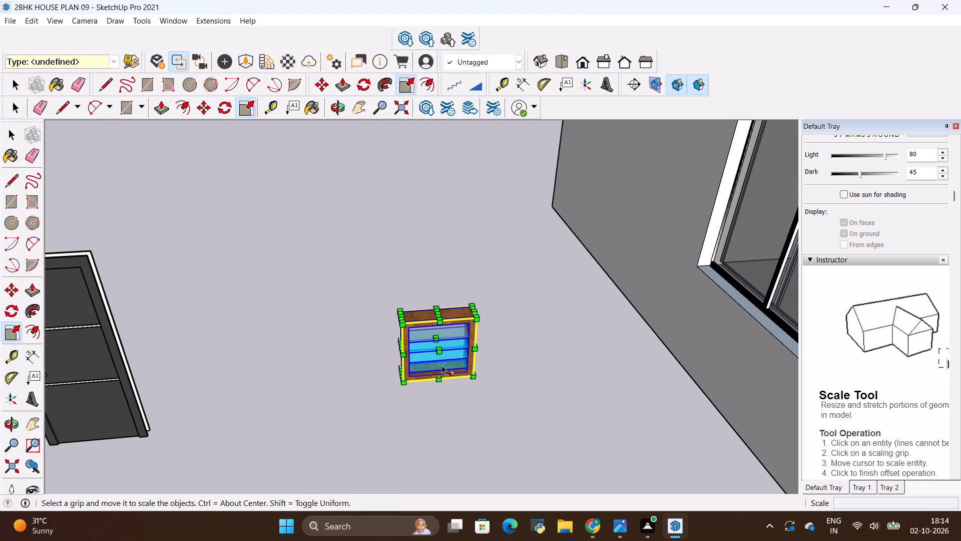
{"action": "scroll", "coordinate": [440, 357], "scroll_direction": "up", "scroll_amount": 4}
{"action": "left_click", "coordinate": [439, 347]}
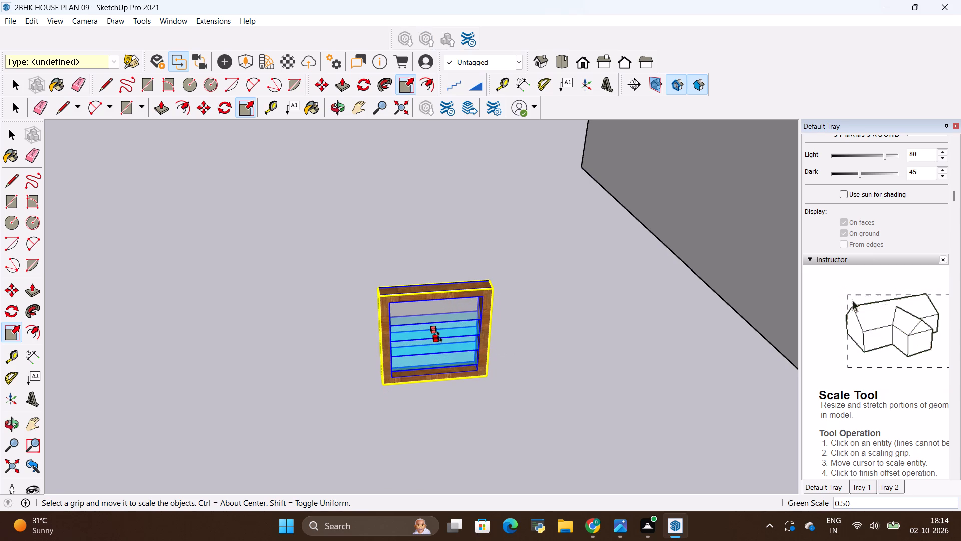
{"action": "left_click", "coordinate": [439, 337]}
Scale the ventilator's width and height to about 0.70 and 0.66, and thin its depth again by about 0.66.
{"action": "scroll", "coordinate": [439, 330], "scroll_direction": "up", "scroll_amount": 4}
{"action": "middle_click_drag", "start_coordinate": [439, 329], "coordinate": [616, 366]}
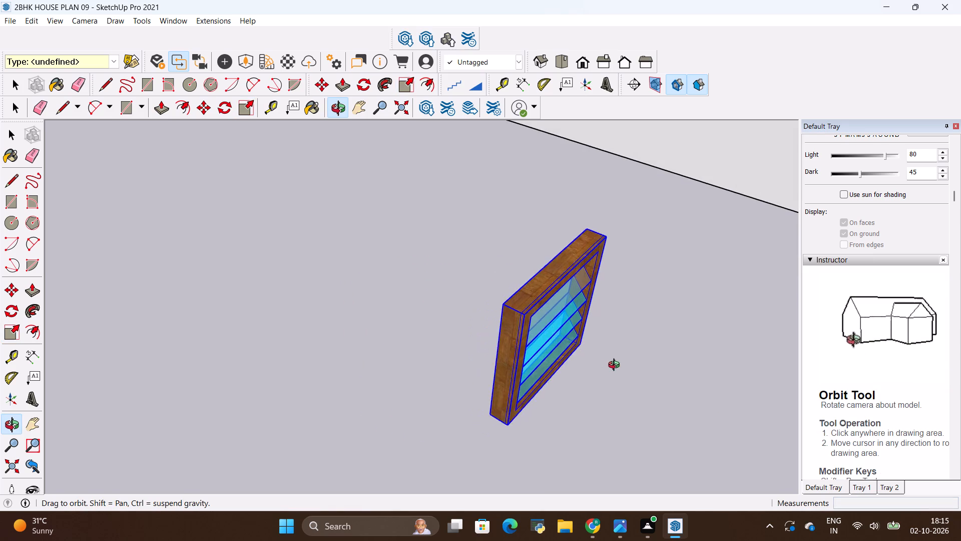
{"action": "middle_click_drag", "start_coordinate": [616, 366], "coordinate": [617, 363]}
{"action": "scroll", "coordinate": [563, 339], "scroll_direction": "up", "scroll_amount": 3}
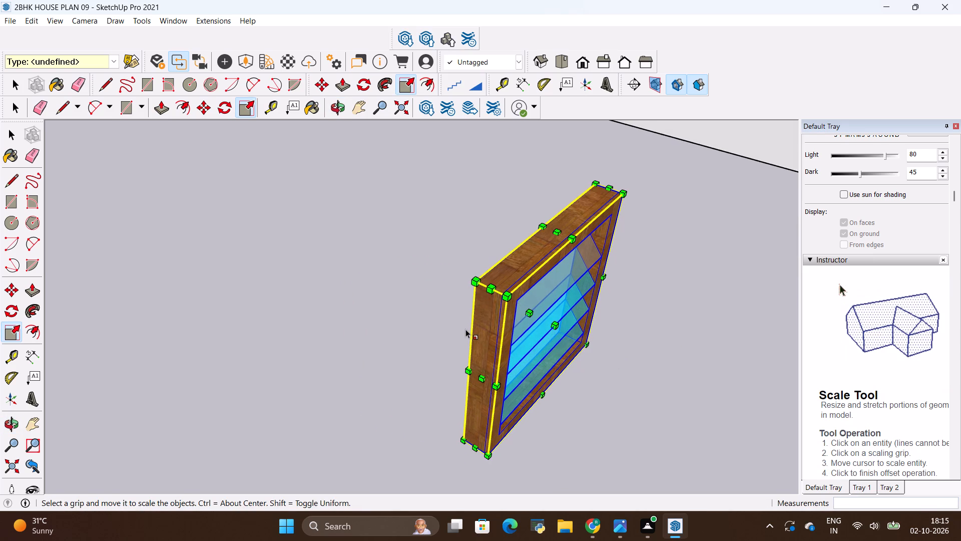
{"action": "left_click", "coordinate": [492, 286]}
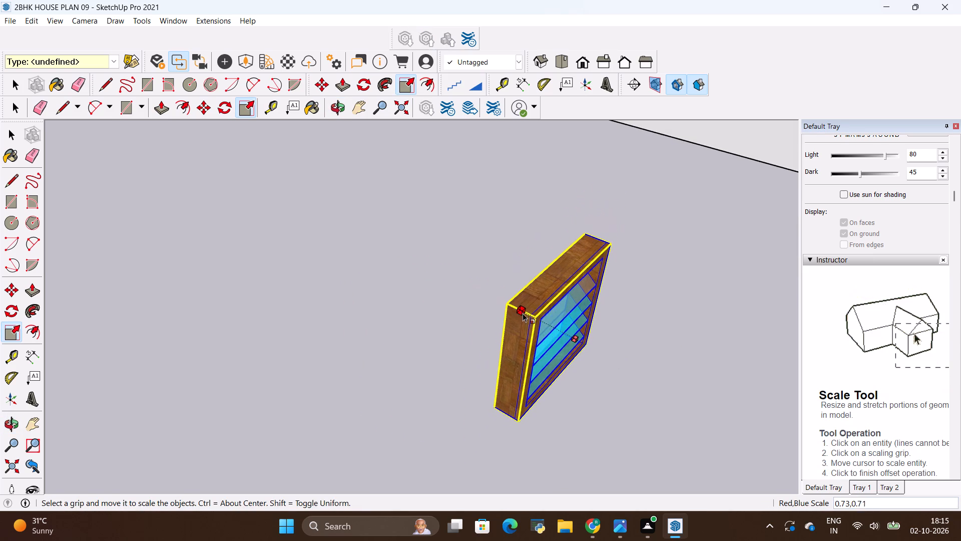
{"action": "left_click", "coordinate": [523, 317]}
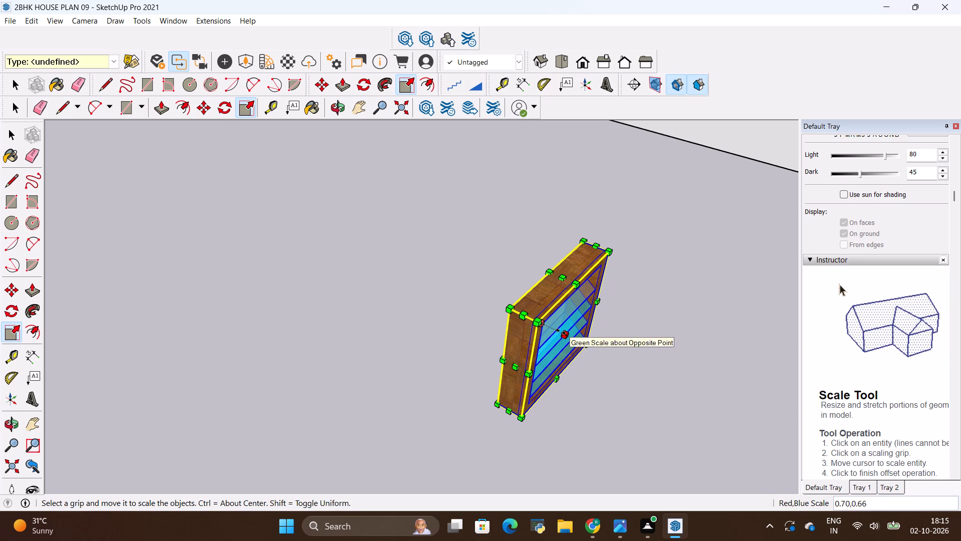
{"action": "left_click", "coordinate": [561, 332]}
{"action": "left_click", "coordinate": [558, 329]}
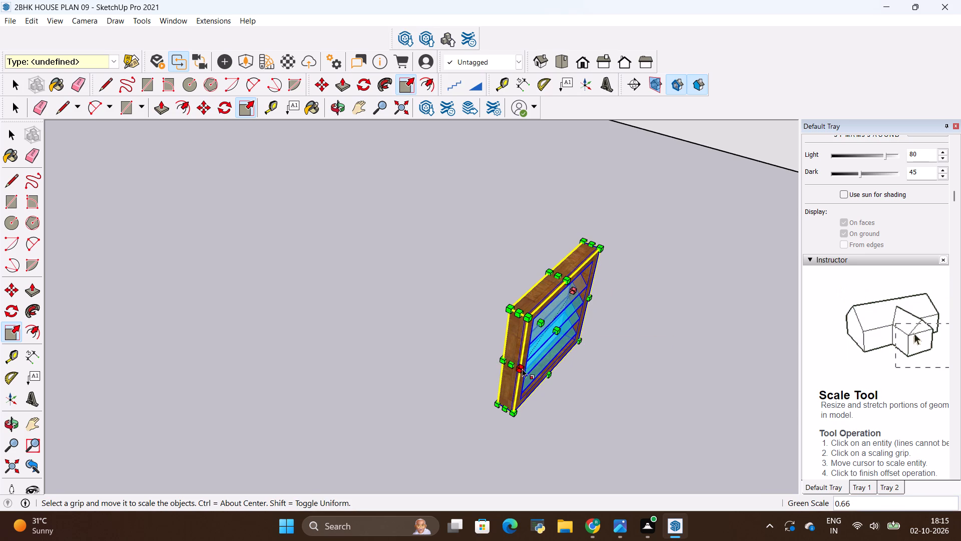
Copy the ventilator about 26' 8" from its bottom corner into the small room's opening in the end wall, at the opening's lower corner.
{"action": "key", "text": "m"}
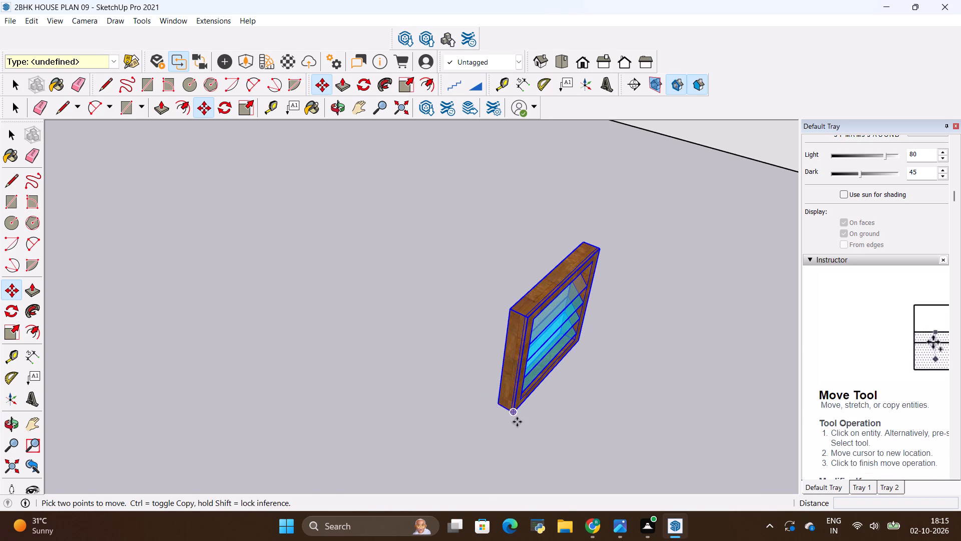
{"action": "left_click", "coordinate": [513, 412]}
{"action": "scroll", "coordinate": [245, 387], "scroll_direction": "down", "scroll_amount": 5, "text": "ctrl"}
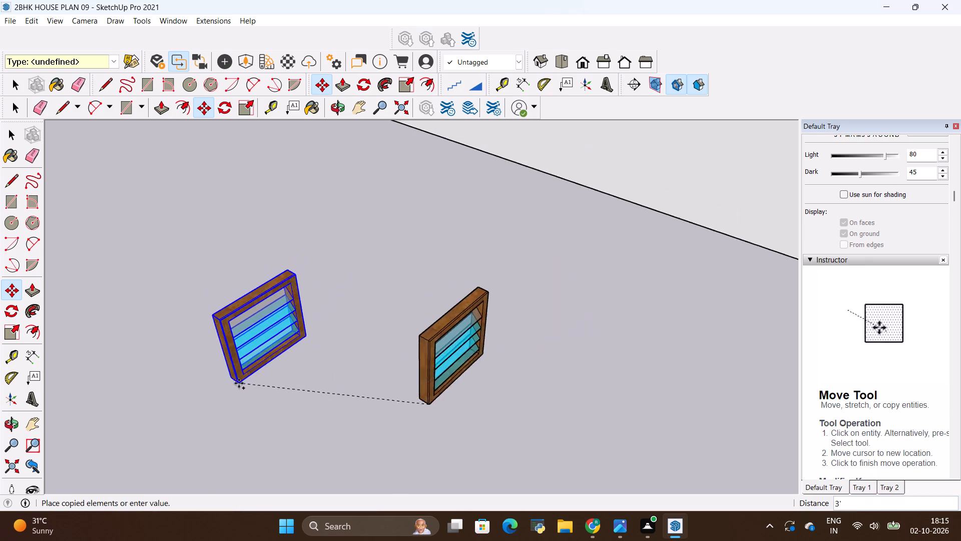
{"action": "scroll", "coordinate": [239, 383], "scroll_direction": "down", "scroll_amount": 20, "text": "ctrl"}
{"action": "scroll", "coordinate": [239, 383], "scroll_direction": "down", "scroll_amount": 6, "text": "ctrl"}
{"action": "scroll", "coordinate": [338, 217], "scroll_direction": "up", "scroll_amount": 4}
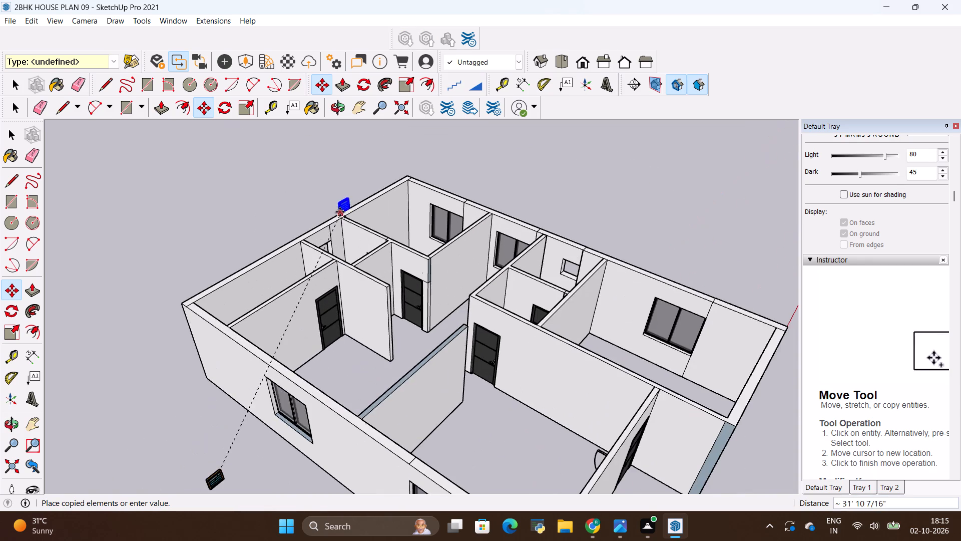
{"action": "middle_click_drag", "start_coordinate": [390, 302], "coordinate": [307, 343]}
{"action": "scroll", "coordinate": [370, 199], "scroll_direction": "up", "scroll_amount": 9}
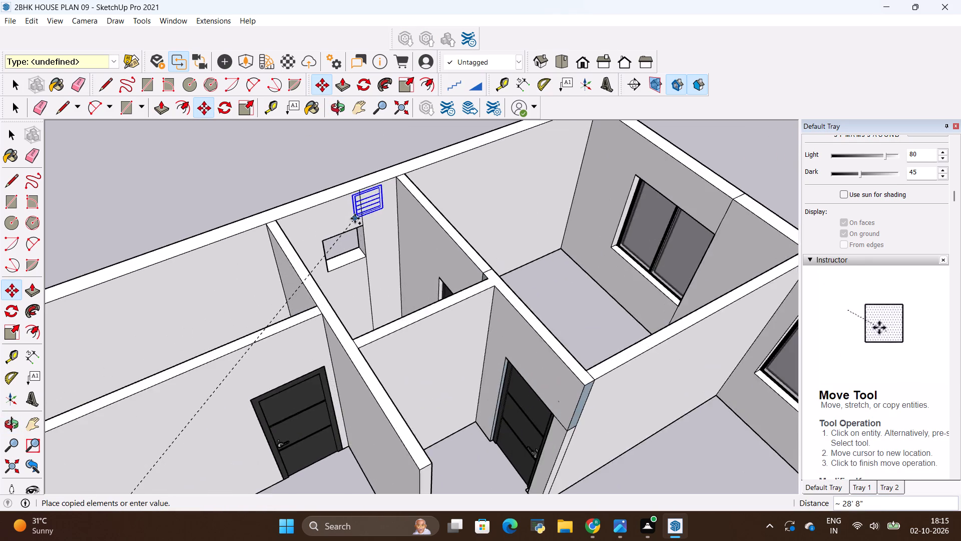
{"action": "scroll", "coordinate": [355, 218], "scroll_direction": "up", "scroll_amount": 8}
{"action": "middle_click_drag", "start_coordinate": [358, 292], "coordinate": [183, 281]}
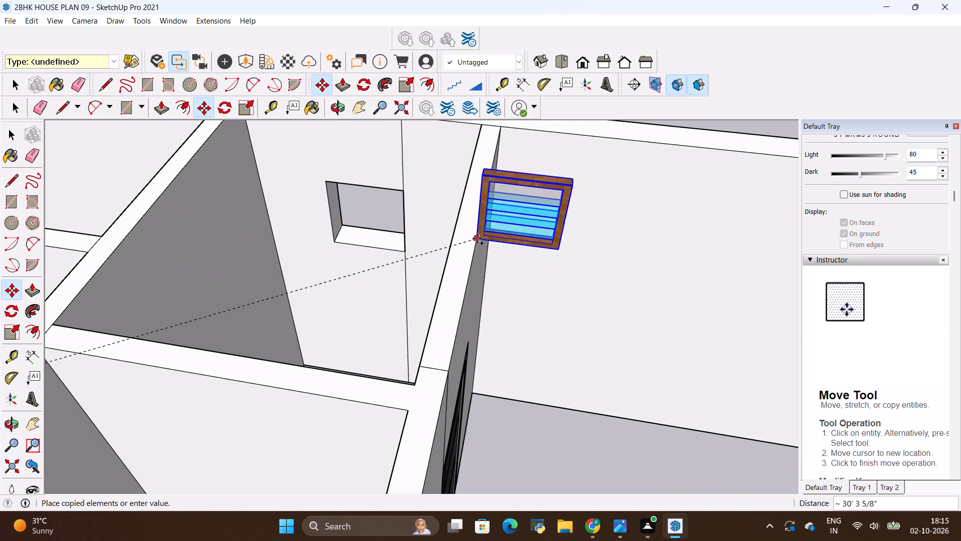
{"action": "scroll", "coordinate": [434, 227], "scroll_direction": "up", "scroll_amount": 10}
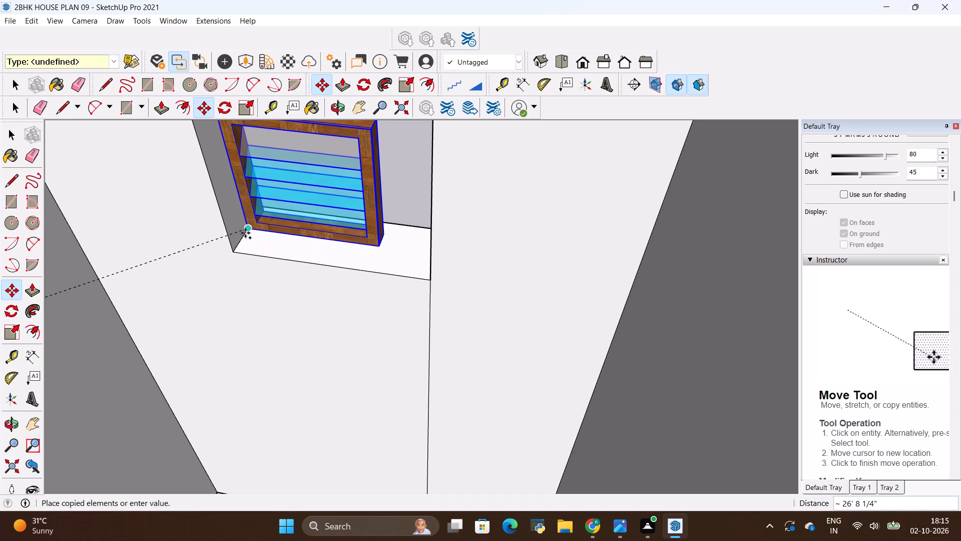
{"action": "left_click", "coordinate": [244, 234]}
Scale the ventilator in the small room's end-wall opening to about 1.43 in width and 1.54 in height to fill the opening.
{"action": "scroll", "coordinate": [289, 279], "scroll_direction": "down", "scroll_amount": 5}
{"action": "scroll", "coordinate": [344, 180], "scroll_direction": "up", "scroll_amount": 4}
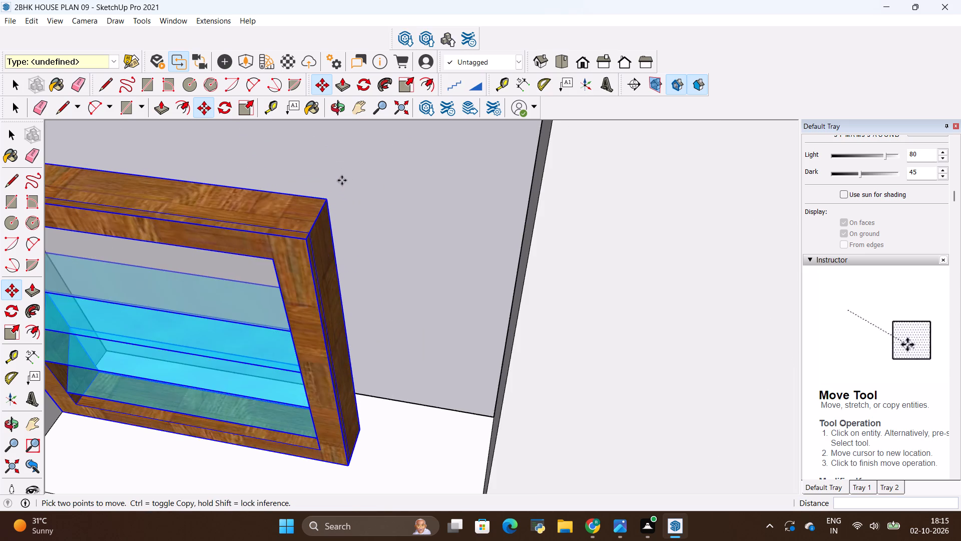
{"action": "scroll", "coordinate": [347, 231], "scroll_direction": "down", "scroll_amount": 11}
{"action": "scroll", "coordinate": [366, 151], "scroll_direction": "up", "scroll_amount": 4}
{"action": "scroll", "coordinate": [362, 235], "scroll_direction": "up", "scroll_amount": 1}
{"action": "middle_click_drag", "start_coordinate": [364, 236], "coordinate": [380, 227]}
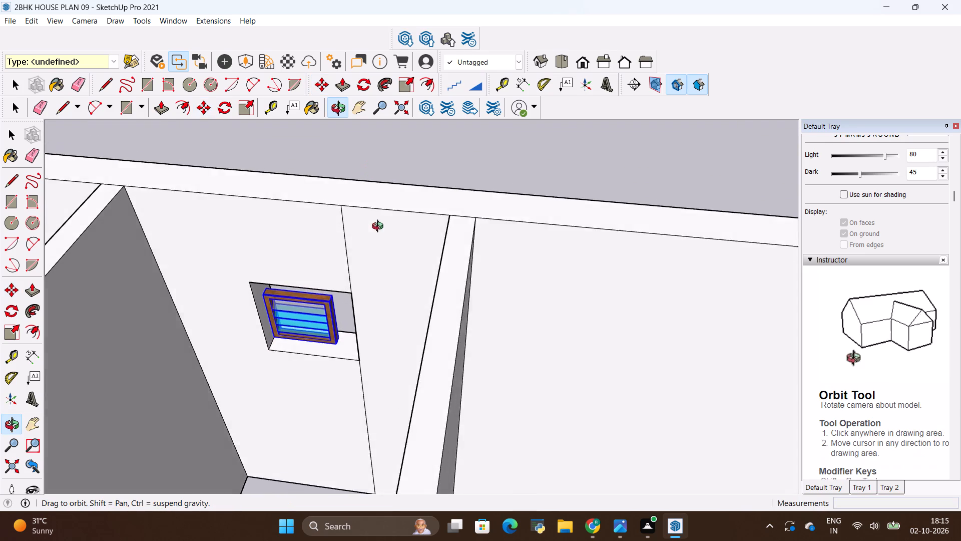
{"action": "middle_click_drag", "start_coordinate": [380, 227], "coordinate": [389, 210]}
{"action": "scroll", "coordinate": [352, 242], "scroll_direction": "up", "scroll_amount": 3}
{"action": "key", "text": "s"}
{"action": "scroll", "coordinate": [325, 279], "scroll_direction": "up", "scroll_amount": 5}
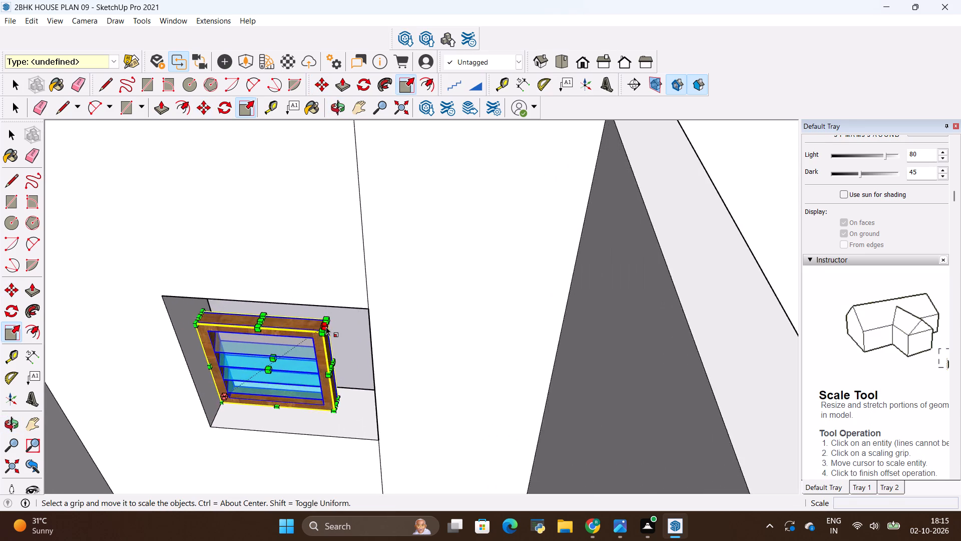
{"action": "scroll", "coordinate": [326, 327], "scroll_direction": "up", "scroll_amount": 5}
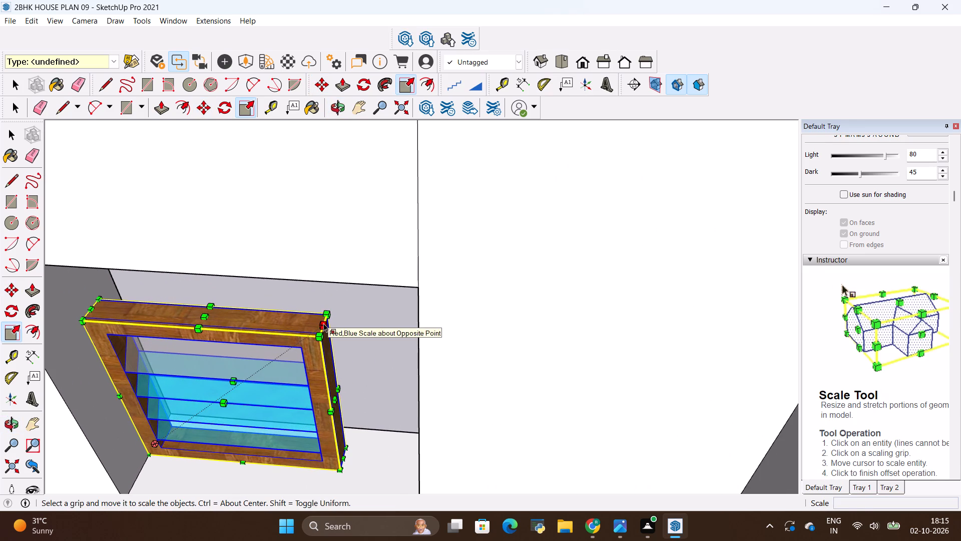
{"action": "left_click", "coordinate": [323, 323]}
{"action": "middle_click_drag", "start_coordinate": [393, 324], "coordinate": [490, 186]}
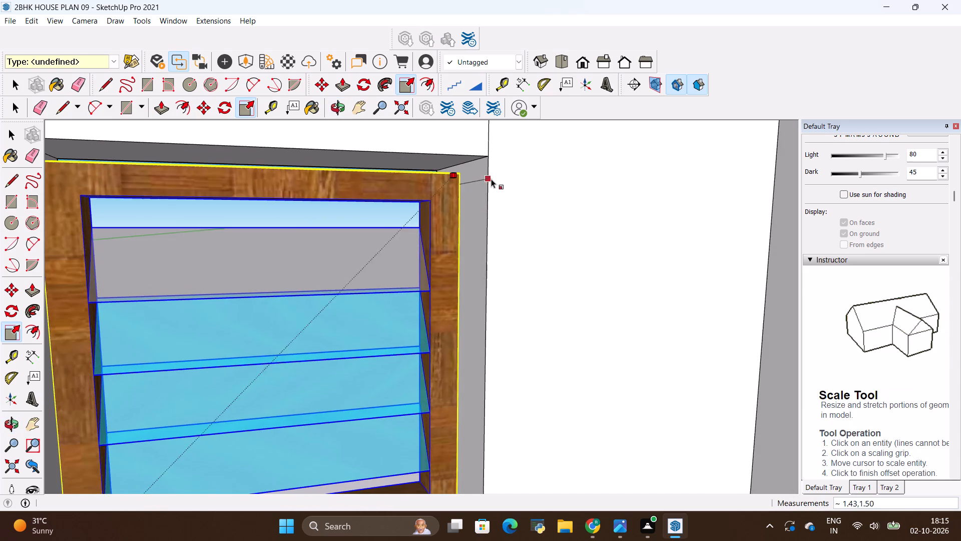
{"action": "left_click", "coordinate": [464, 162]}
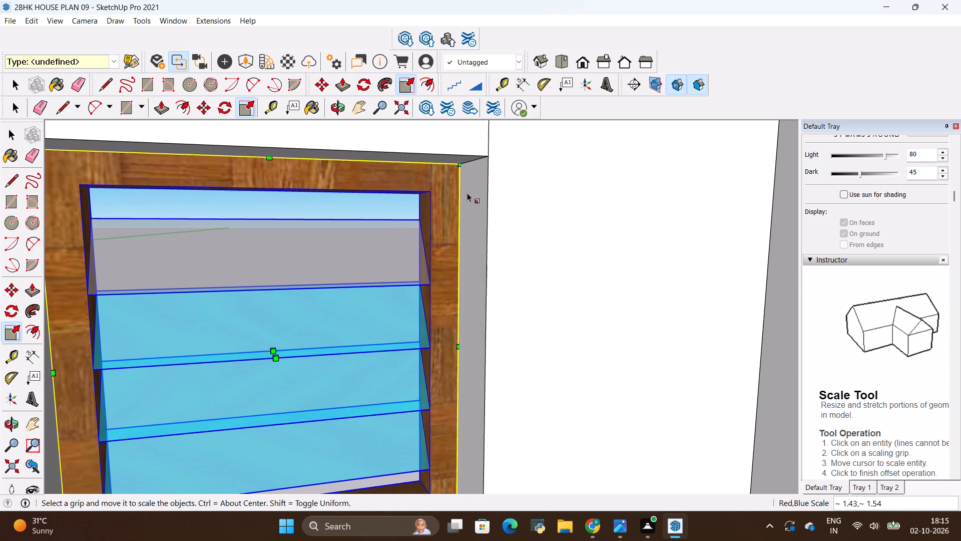
Copy the enlarged ventilator about 27' 3" from its bottom corner to the outer lower corner of the small opening in the long side wall.
{"action": "scroll", "coordinate": [489, 263], "scroll_direction": "down", "scroll_amount": 9}
{"action": "middle_click_drag", "start_coordinate": [520, 223], "coordinate": [520, 226], "text": "shift"}
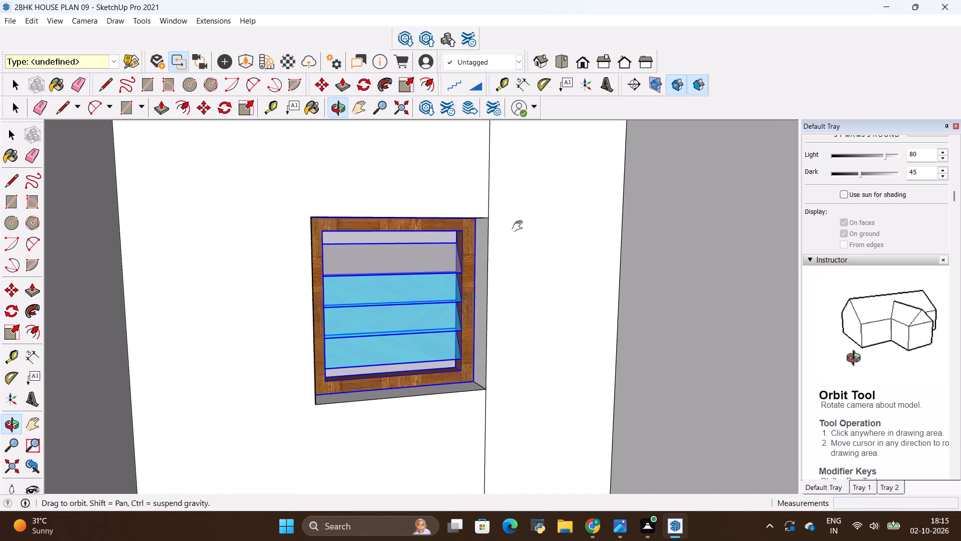
{"action": "middle_click_drag", "start_coordinate": [520, 226], "coordinate": [468, 345], "text": "shift"}
{"action": "scroll", "coordinate": [464, 316], "scroll_direction": "down", "scroll_amount": 10}
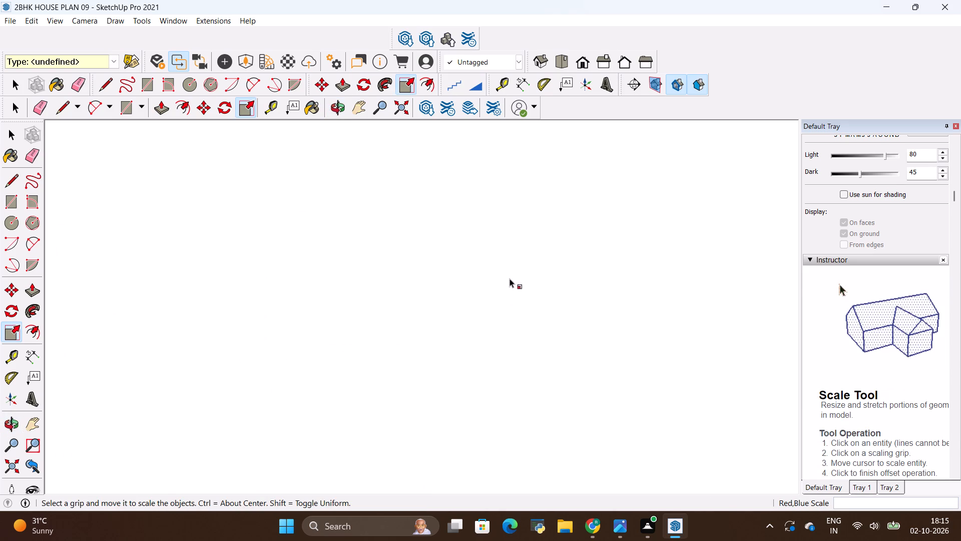
{"action": "middle_click_drag", "start_coordinate": [512, 251], "coordinate": [464, 461], "text": "shift"}
{"action": "middle_click_drag", "start_coordinate": [458, 176], "coordinate": [442, 406], "text": "shift"}
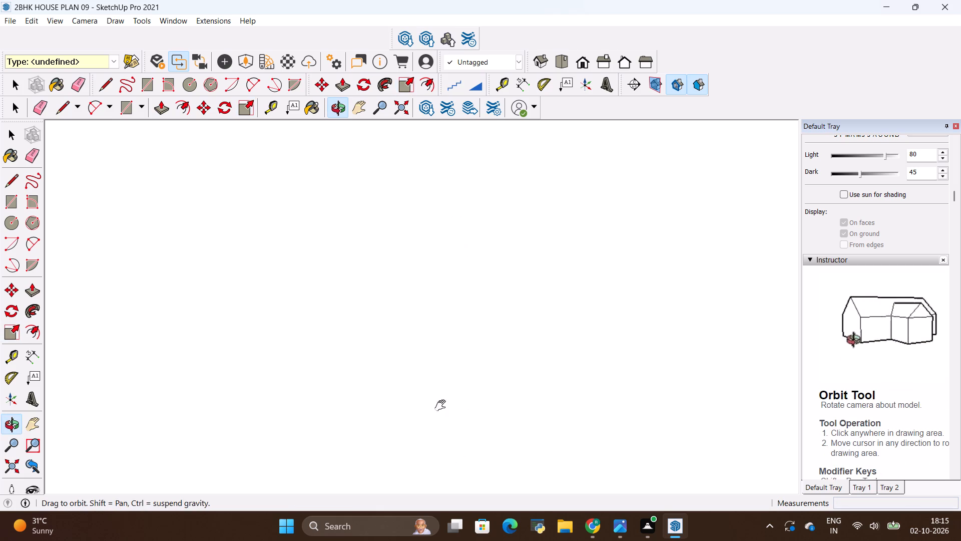
{"action": "middle_click_drag", "start_coordinate": [442, 406], "coordinate": [441, 411], "text": "shift"}
{"action": "middle_click_drag", "start_coordinate": [452, 254], "coordinate": [436, 404]}
{"action": "middle_click_drag", "start_coordinate": [444, 236], "coordinate": [429, 382]}
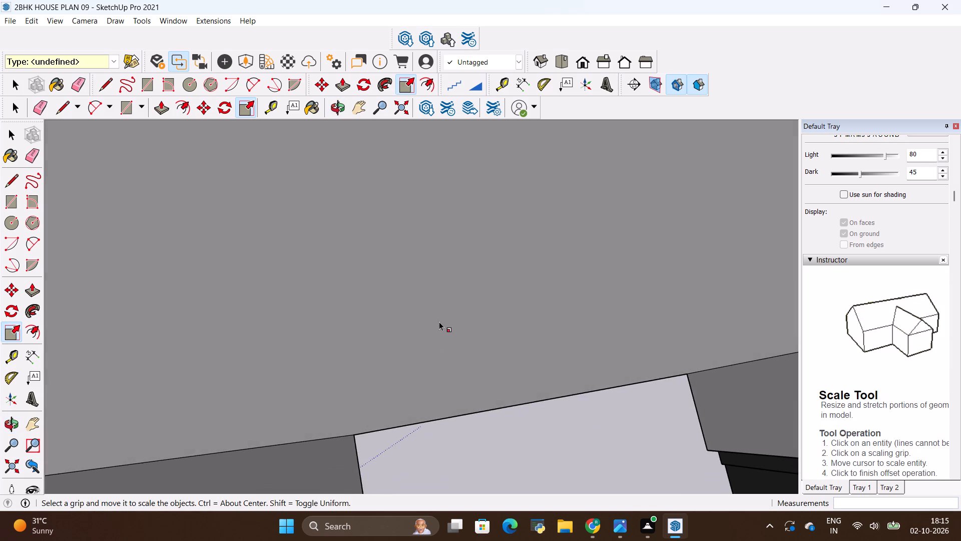
{"action": "scroll", "coordinate": [441, 319], "scroll_direction": "down", "scroll_amount": 20}
{"action": "scroll", "coordinate": [441, 319], "scroll_direction": "down", "scroll_amount": 17}
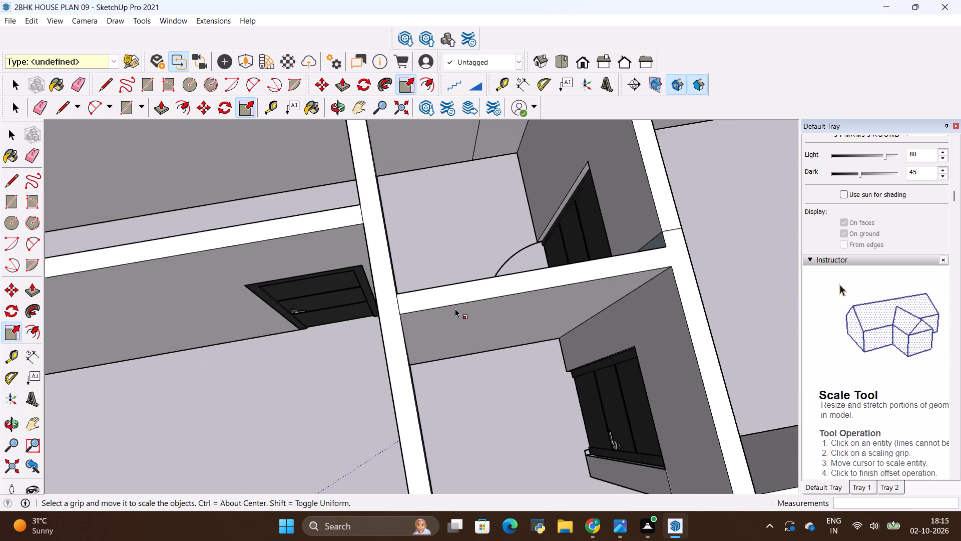
{"action": "scroll", "coordinate": [455, 309], "scroll_direction": "down", "scroll_amount": 10}
{"action": "scroll", "coordinate": [447, 136], "scroll_direction": "up", "scroll_amount": 7}
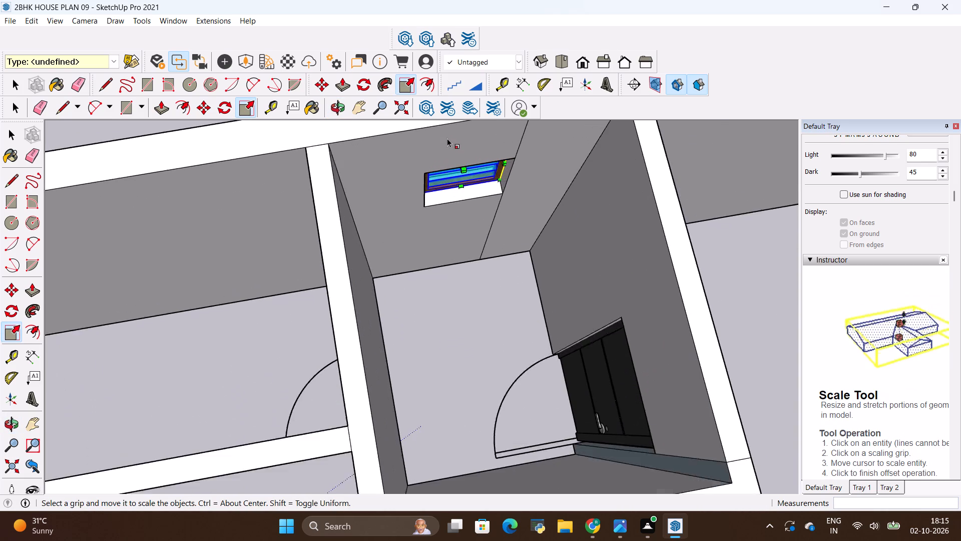
{"action": "scroll", "coordinate": [447, 138], "scroll_direction": "up", "scroll_amount": 4}
{"action": "key", "text": "m"}
{"action": "middle_click_drag", "start_coordinate": [451, 157], "coordinate": [450, 112]}
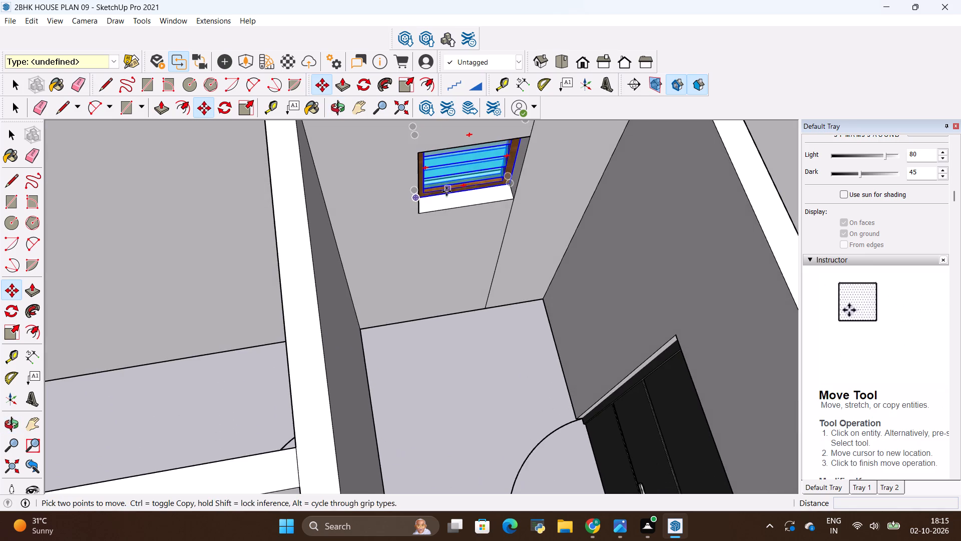
{"action": "scroll", "coordinate": [440, 199], "scroll_direction": "up", "scroll_amount": 5}
{"action": "left_click", "coordinate": [407, 200]}
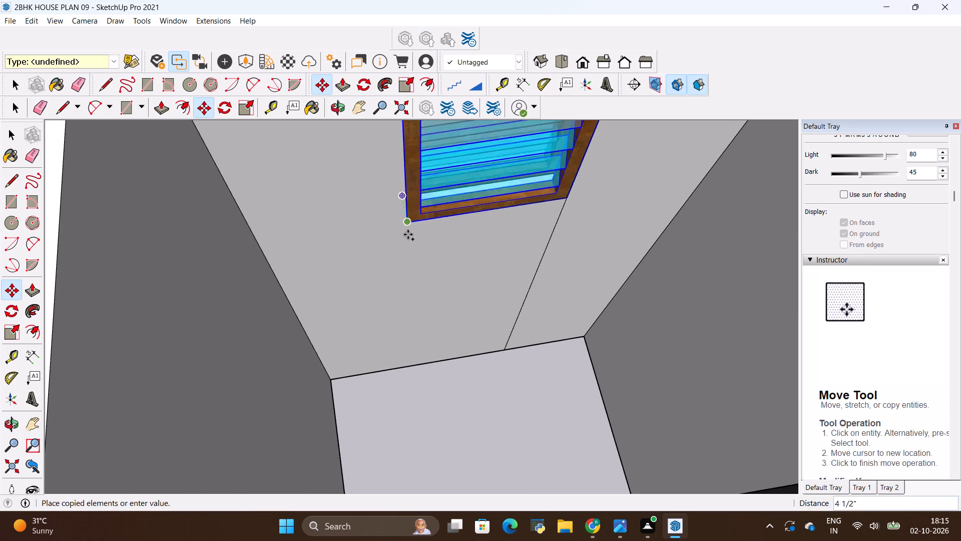
{"action": "scroll", "coordinate": [344, 266], "scroll_direction": "down", "scroll_amount": 18}
{"action": "scroll", "coordinate": [517, 163], "scroll_direction": "down", "scroll_amount": 3}
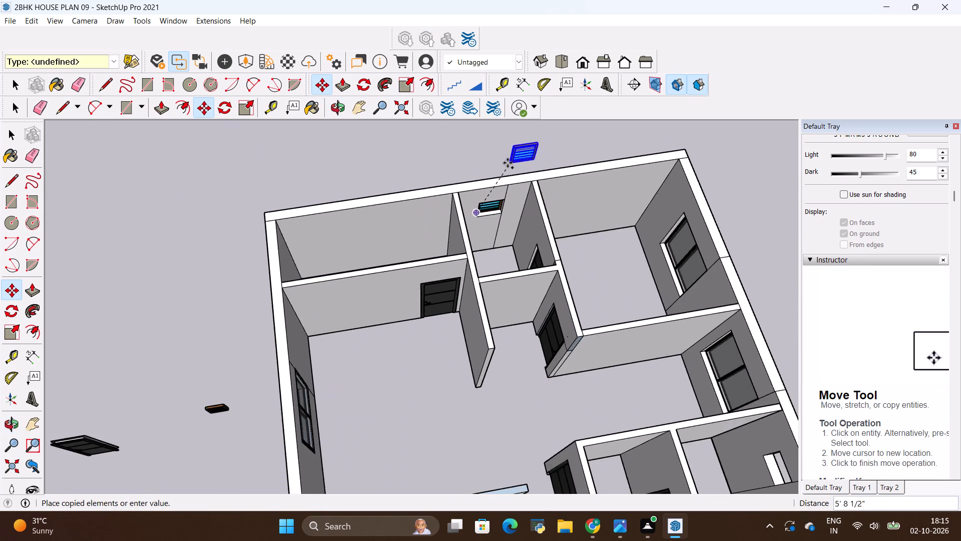
{"action": "scroll", "coordinate": [505, 162], "scroll_direction": "down", "scroll_amount": 5}
{"action": "scroll", "coordinate": [712, 415], "scroll_direction": "up", "scroll_amount": 6}
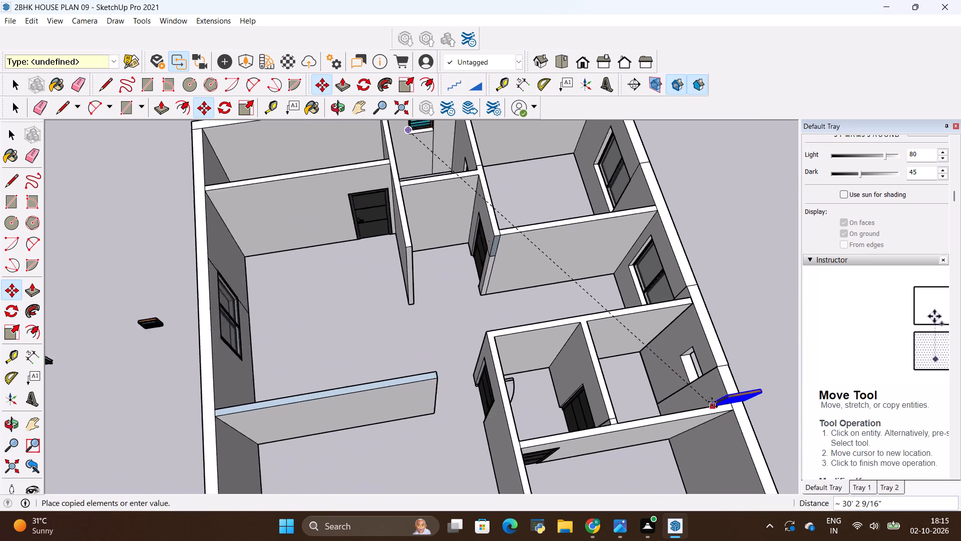
{"action": "scroll", "coordinate": [712, 402], "scroll_direction": "up", "scroll_amount": 12}
{"action": "scroll", "coordinate": [762, 317], "scroll_direction": "up", "scroll_amount": 3}
{"action": "scroll", "coordinate": [651, 304], "scroll_direction": "down", "scroll_amount": 12}
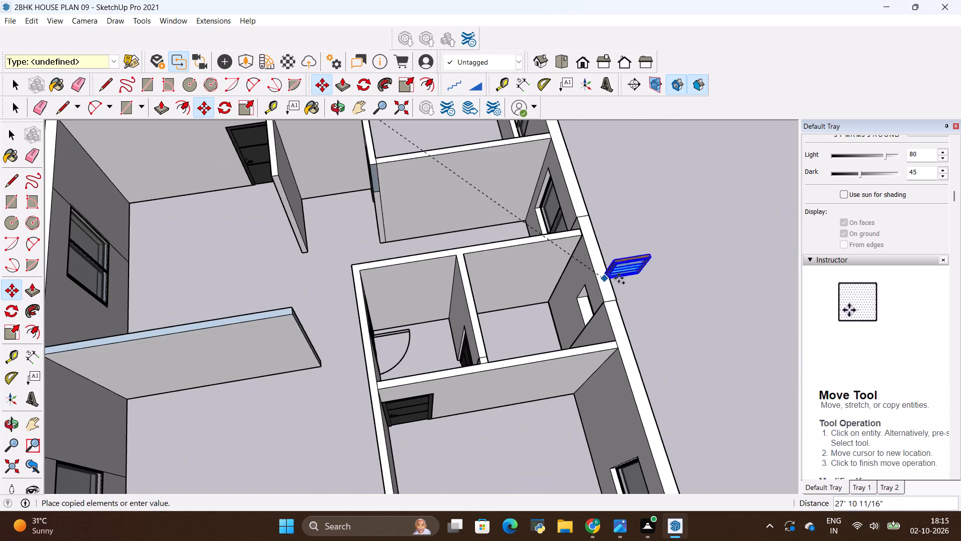
{"action": "middle_click_drag", "start_coordinate": [657, 280], "coordinate": [514, 183]}
{"action": "scroll", "coordinate": [596, 436], "scroll_direction": "up", "scroll_amount": 10}
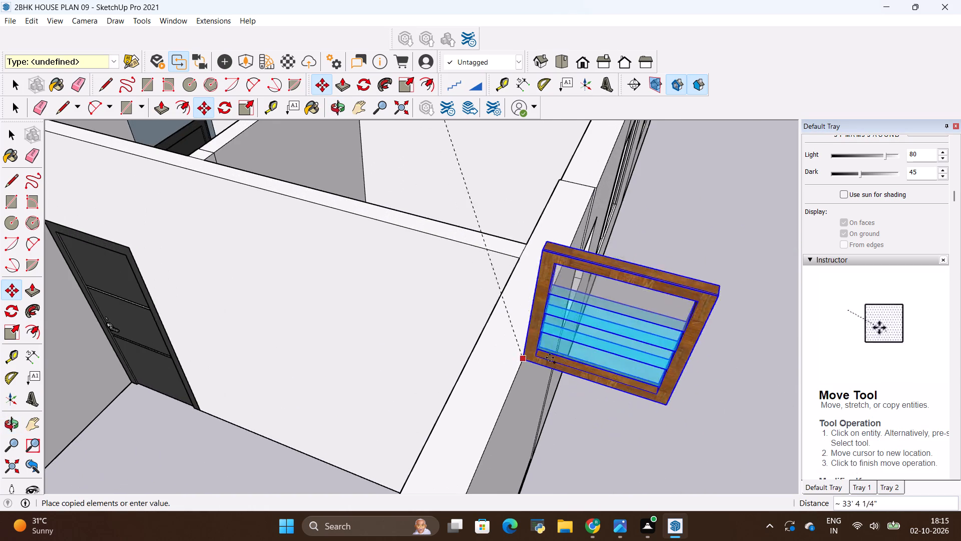
{"action": "scroll", "coordinate": [567, 360], "scroll_direction": "up", "scroll_amount": 2}
{"action": "middle_click_drag", "start_coordinate": [568, 360], "coordinate": [518, 331]}
{"action": "scroll", "coordinate": [561, 283], "scroll_direction": "up", "scroll_amount": 4}
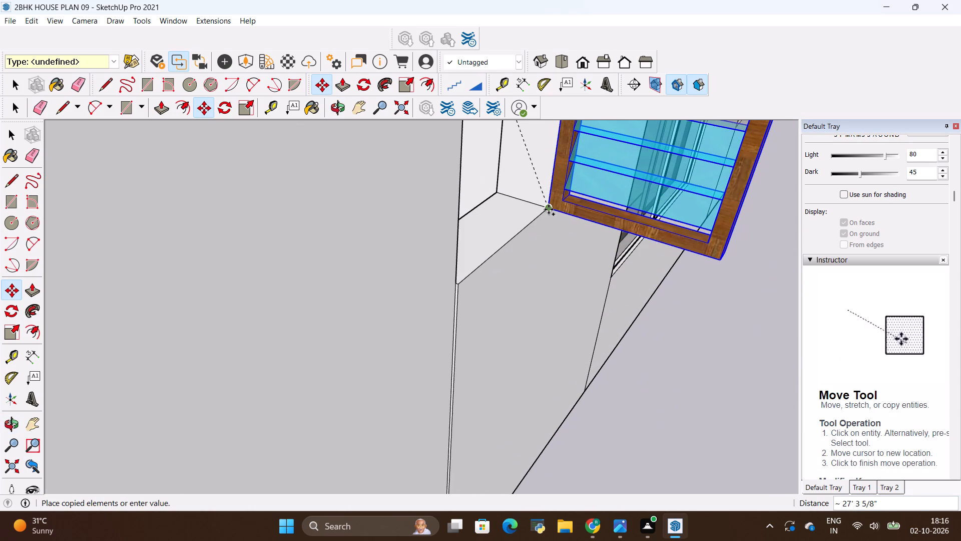
{"action": "left_click", "coordinate": [542, 209]}
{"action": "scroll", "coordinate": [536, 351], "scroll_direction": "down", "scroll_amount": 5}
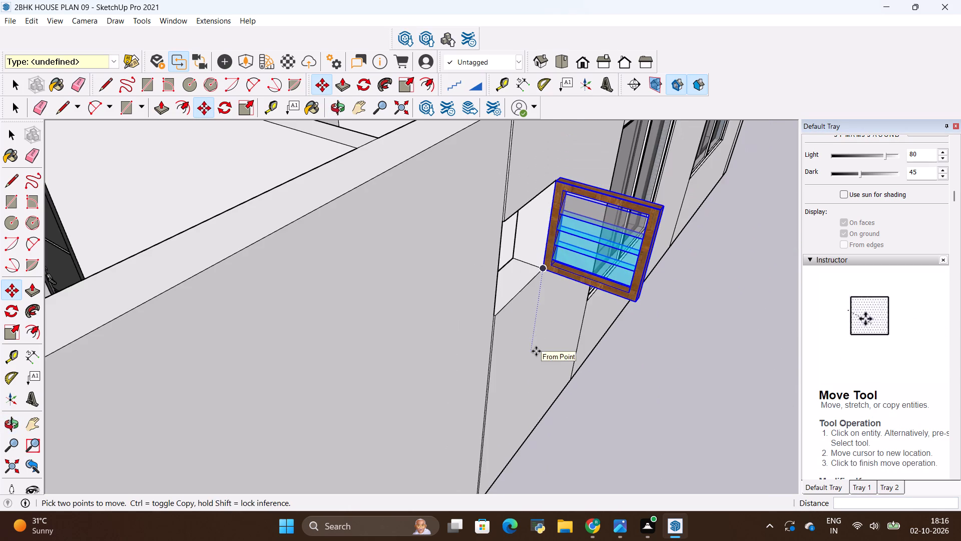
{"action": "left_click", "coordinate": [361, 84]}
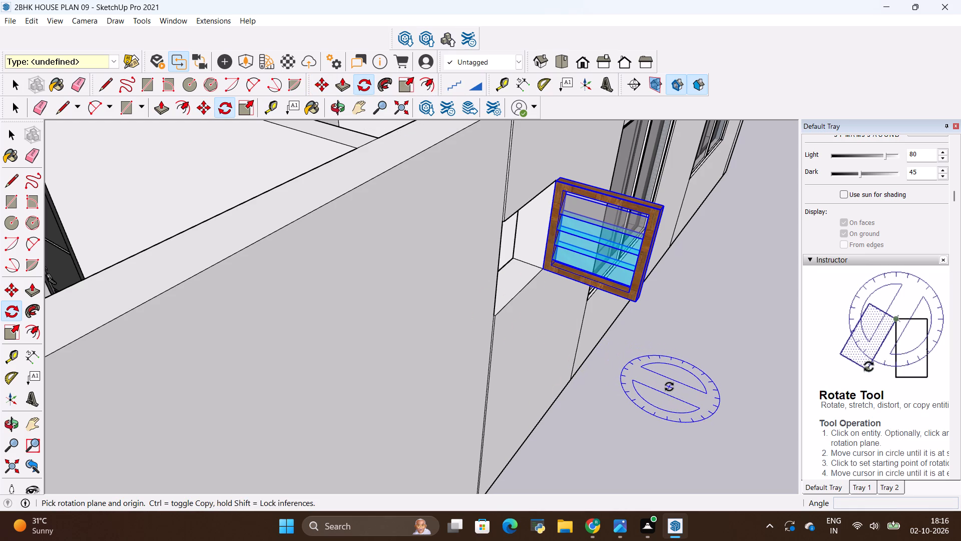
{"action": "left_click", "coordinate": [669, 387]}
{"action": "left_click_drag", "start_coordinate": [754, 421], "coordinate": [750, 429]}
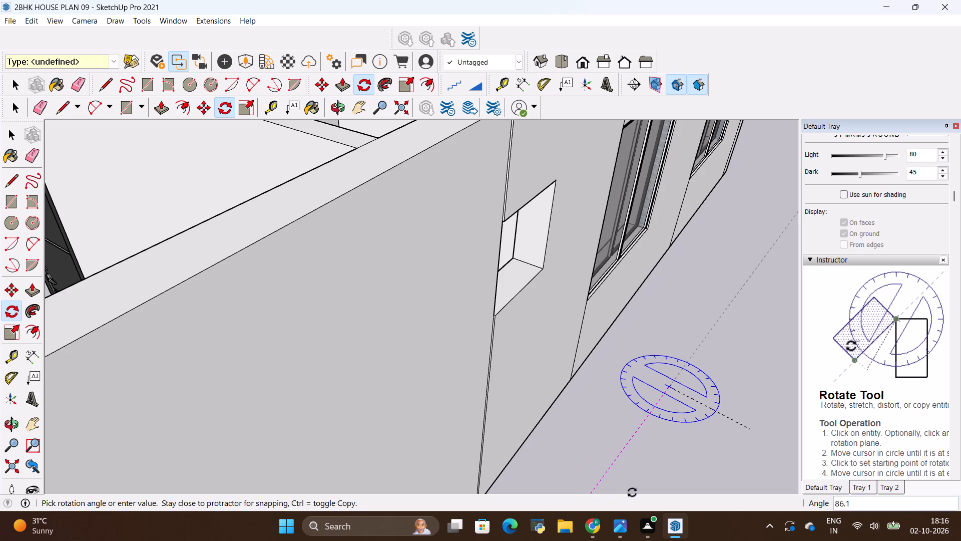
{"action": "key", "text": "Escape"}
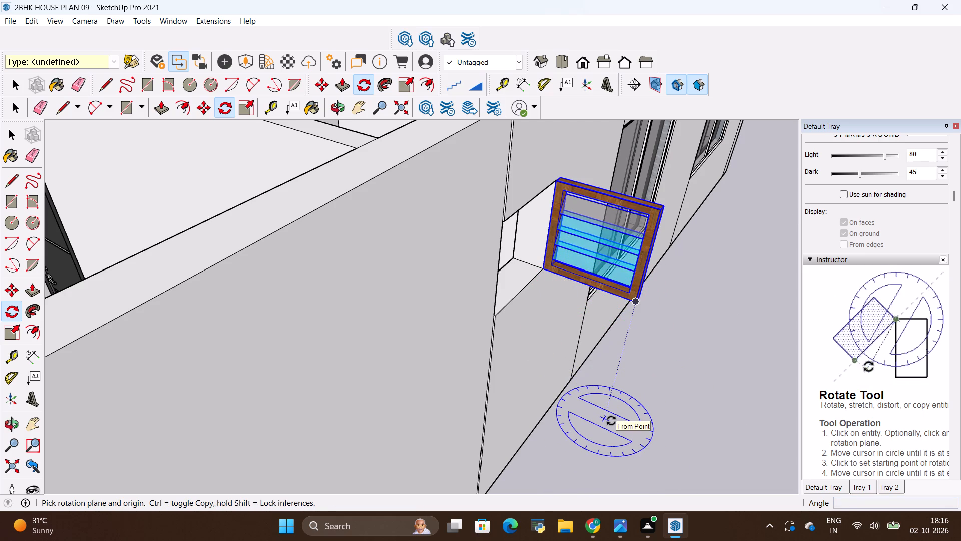
Rotate the ventilator copy 90° on the ground plane so it runs parallel to the side wall.
{"action": "left_click", "coordinate": [668, 433]}
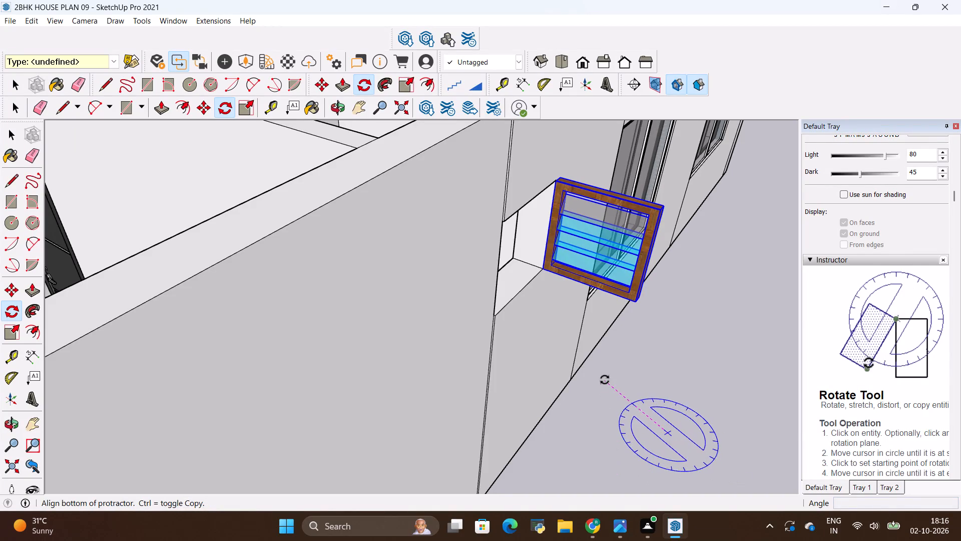
{"action": "left_click", "coordinate": [592, 396]}
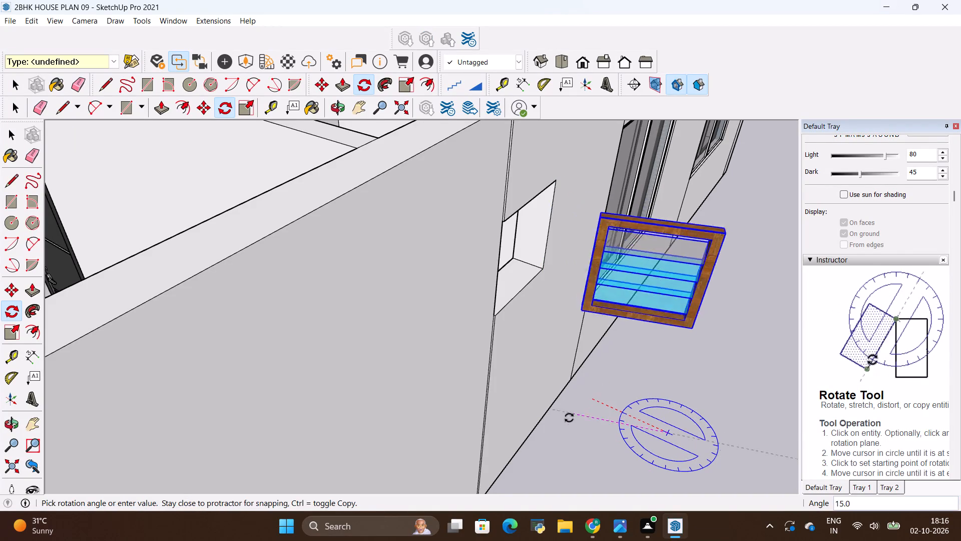
{"action": "scroll", "coordinate": [578, 422], "scroll_direction": "down", "scroll_amount": 11}
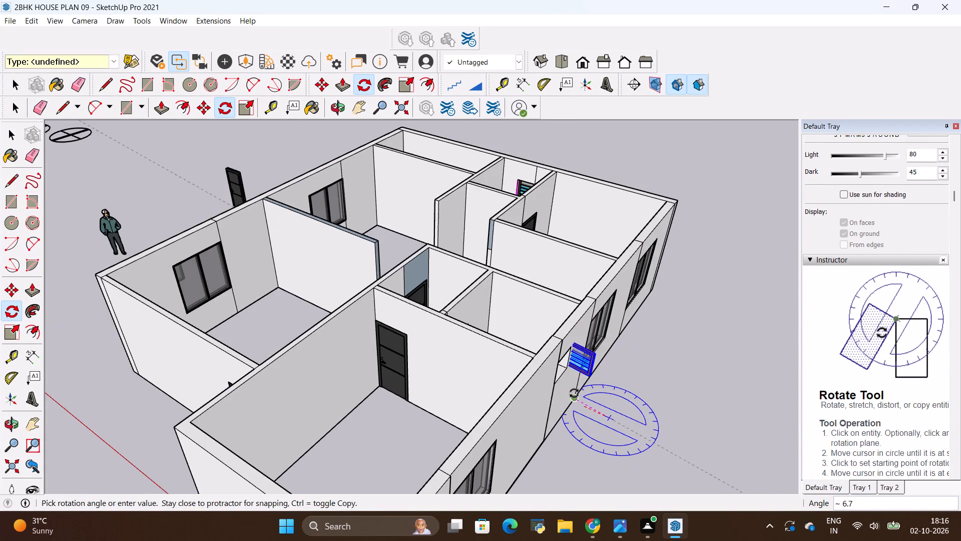
{"action": "left_click", "coordinate": [587, 464]}
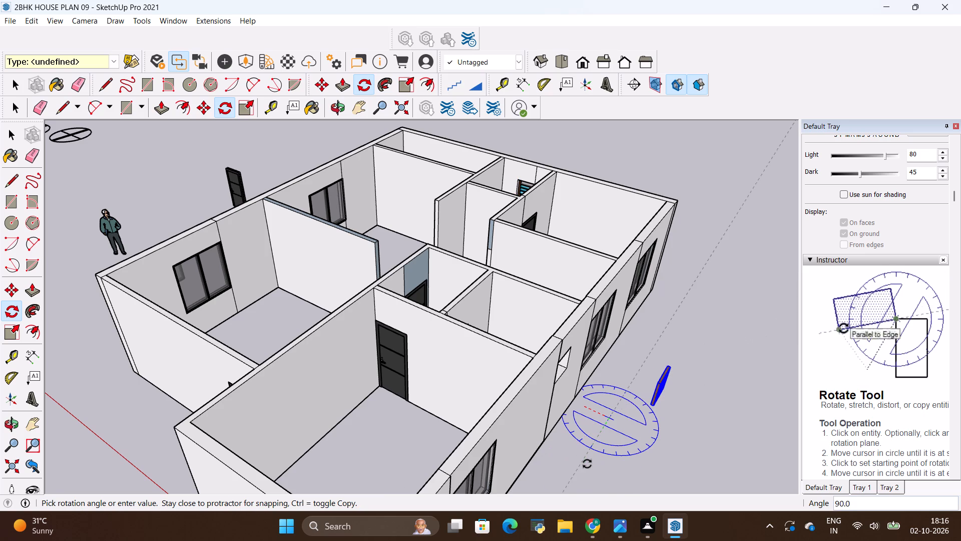
{"action": "key", "text": "space"}
Copy the rotated ventilator about 6' 10" from its bottom corner into the side wall's small opening, at the opening's lower corner.
{"action": "scroll", "coordinate": [670, 381], "scroll_direction": "up", "scroll_amount": 6}
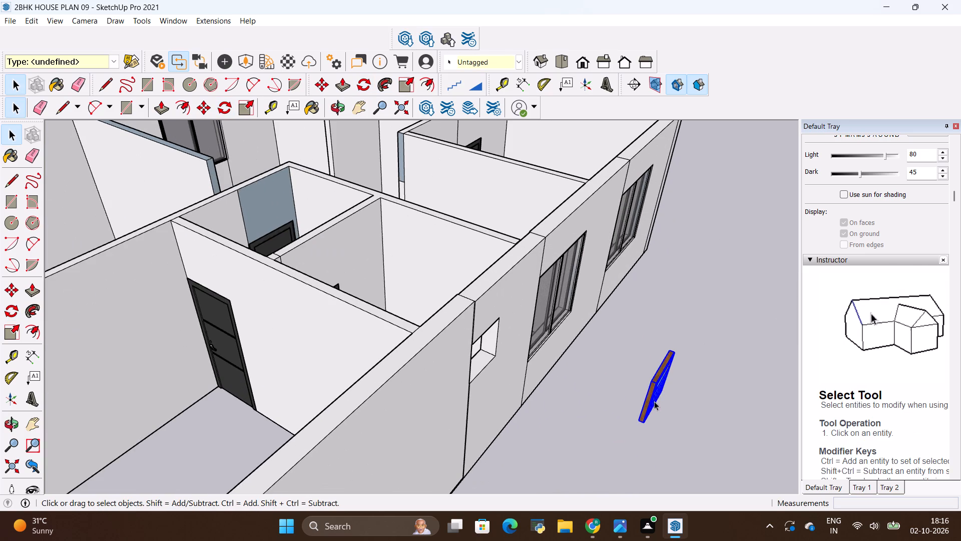
{"action": "scroll", "coordinate": [637, 449], "scroll_direction": "up", "scroll_amount": 4}
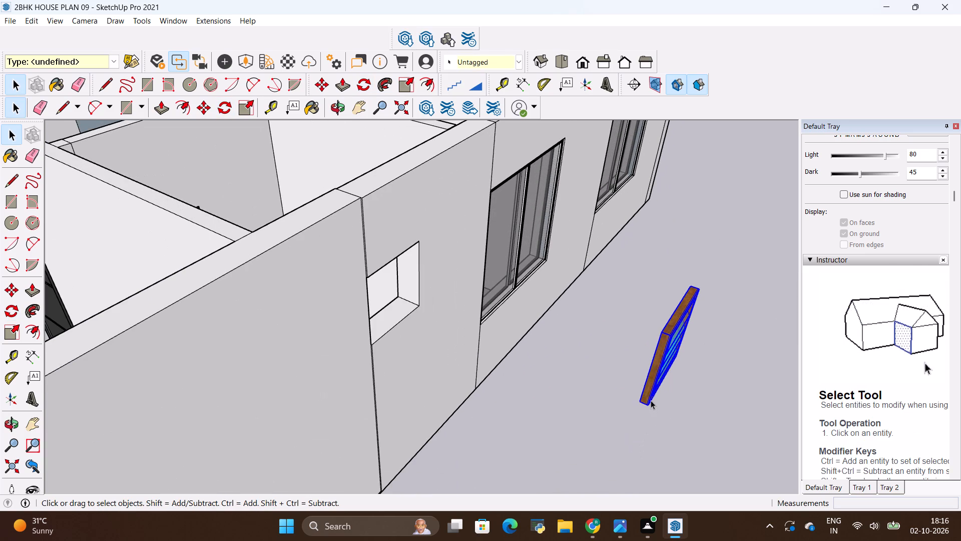
{"action": "key", "text": "m"}
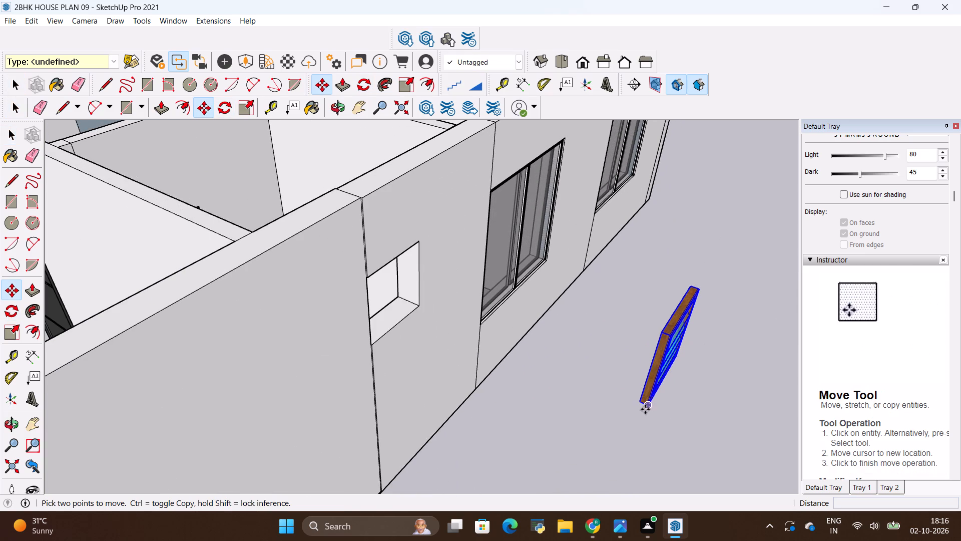
{"action": "left_click", "coordinate": [648, 403]}
{"action": "scroll", "coordinate": [370, 323], "scroll_direction": "up", "scroll_amount": 4}
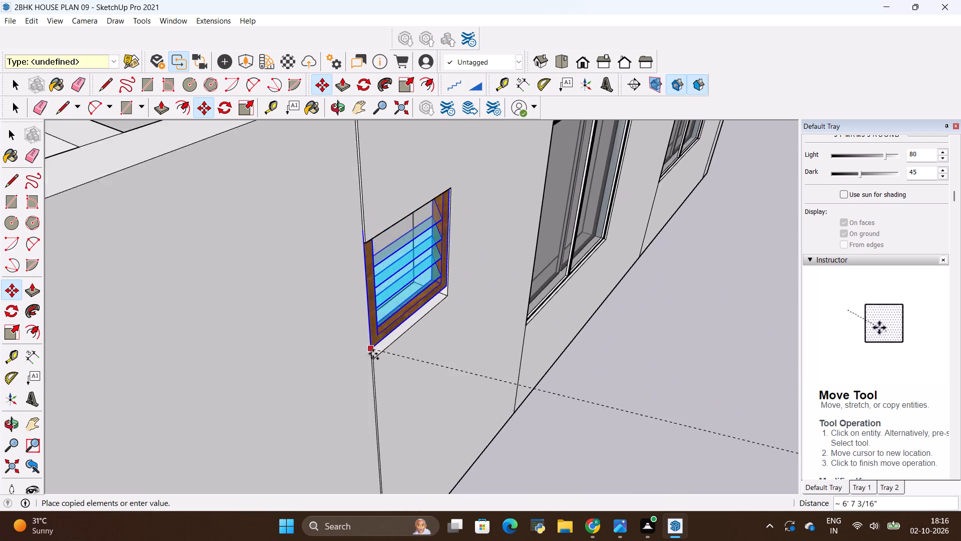
{"action": "scroll", "coordinate": [373, 354], "scroll_direction": "up", "scroll_amount": 4}
{"action": "middle_click_drag", "start_coordinate": [376, 354], "coordinate": [154, 377]}
{"action": "scroll", "coordinate": [283, 296], "scroll_direction": "up", "scroll_amount": 6}
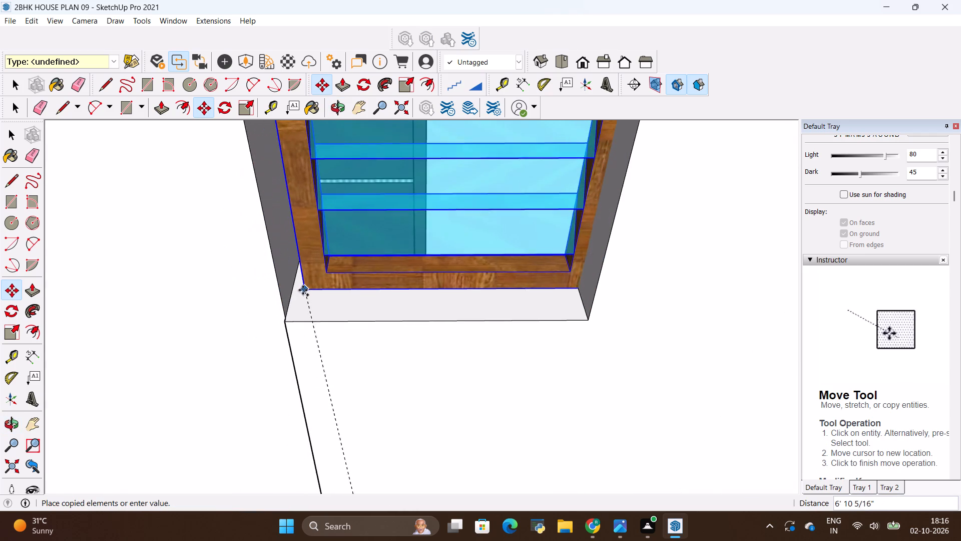
{"action": "left_click", "coordinate": [291, 294]}
{"action": "scroll", "coordinate": [356, 383], "scroll_direction": "down", "scroll_amount": 7}
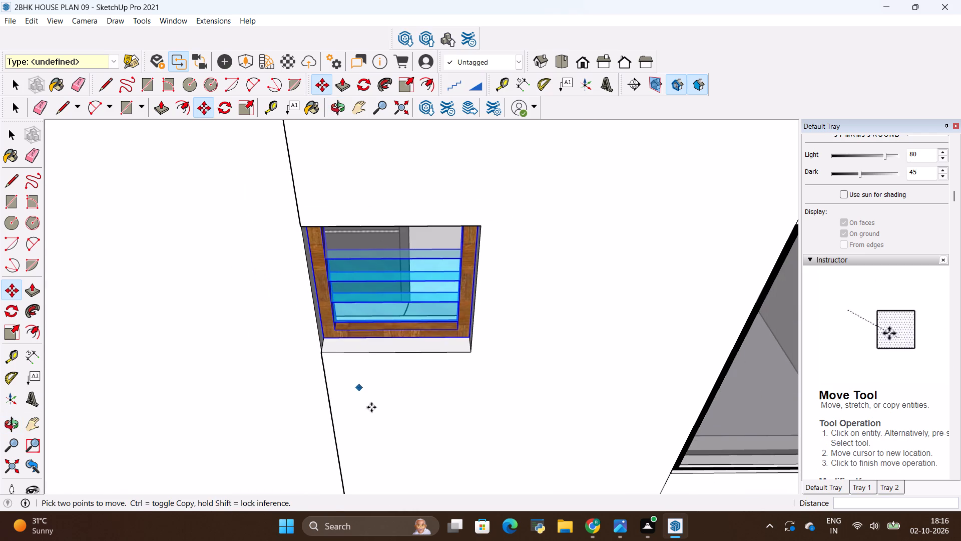
{"action": "key", "text": "space"}
{"action": "left_click", "coordinate": [373, 408]}
Erase the leftover rotated ventilator copy standing outside the long side wall.
{"action": "scroll", "coordinate": [410, 269], "scroll_direction": "down", "scroll_amount": 5}
{"action": "middle_click_drag", "start_coordinate": [433, 391], "coordinate": [472, 273]}
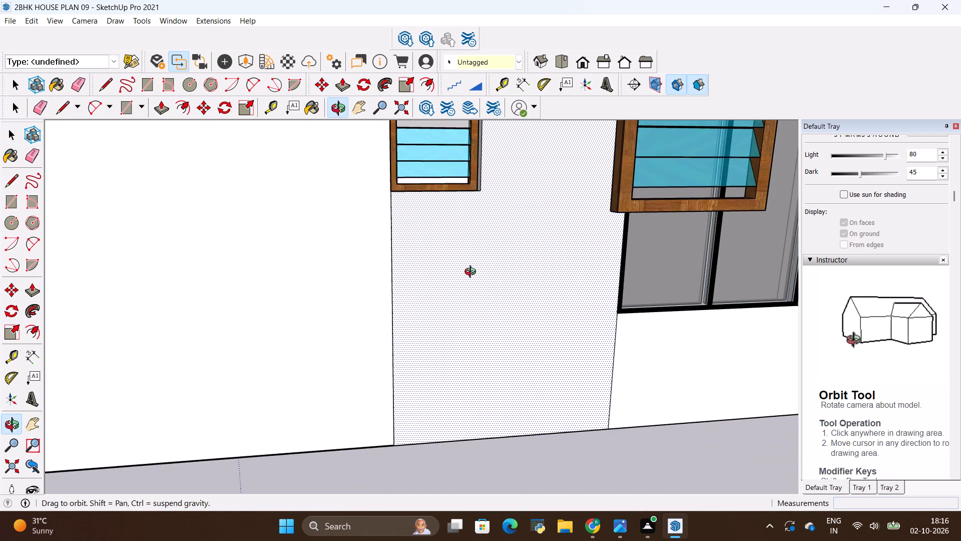
{"action": "middle_click_drag", "start_coordinate": [472, 273], "coordinate": [435, 343]}
{"action": "key", "text": "space"}
{"action": "left_click", "coordinate": [537, 368]}
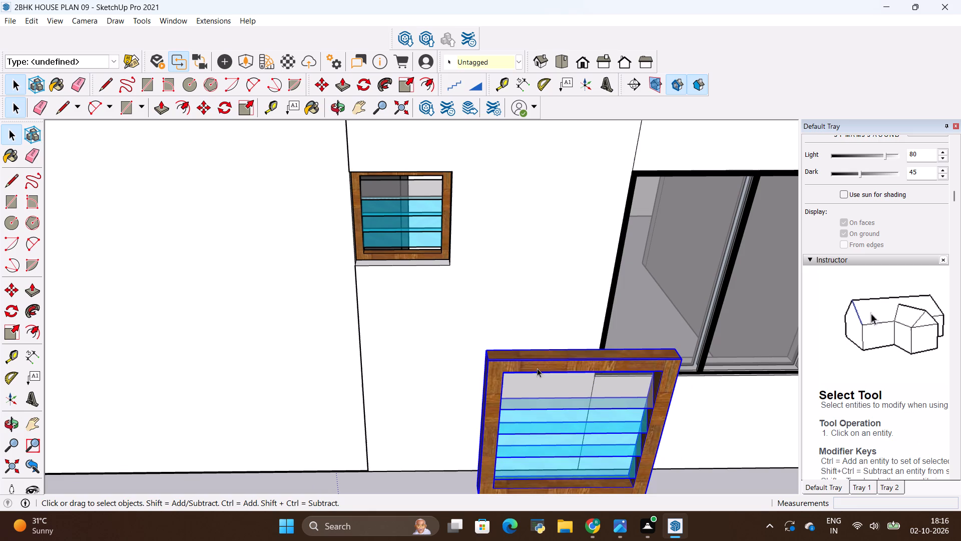
{"action": "right_click", "coordinate": [537, 368]}
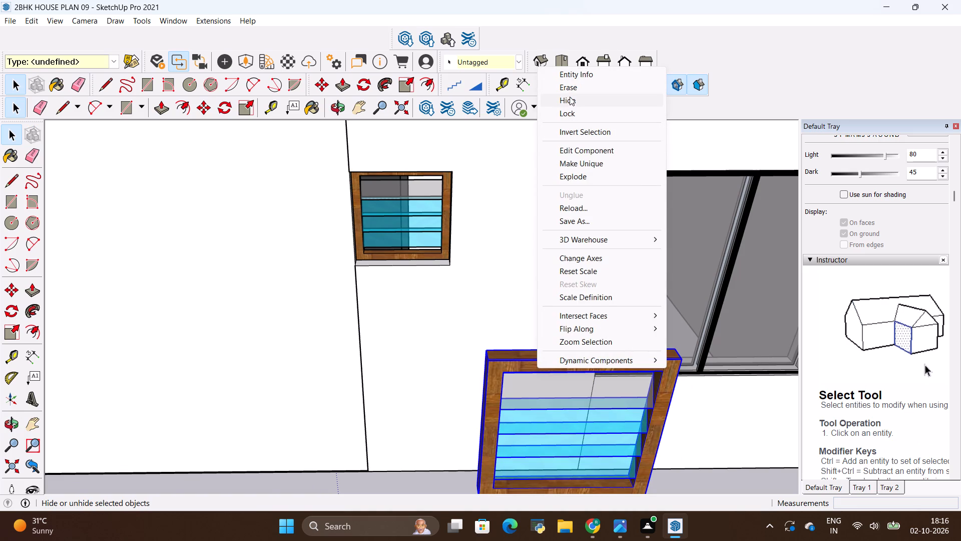
{"action": "left_click", "coordinate": [576, 84]}
Reverse the blue back-facing wall face inside the small room behind the ventilator wall.
{"action": "scroll", "coordinate": [491, 291], "scroll_direction": "down", "scroll_amount": 17}
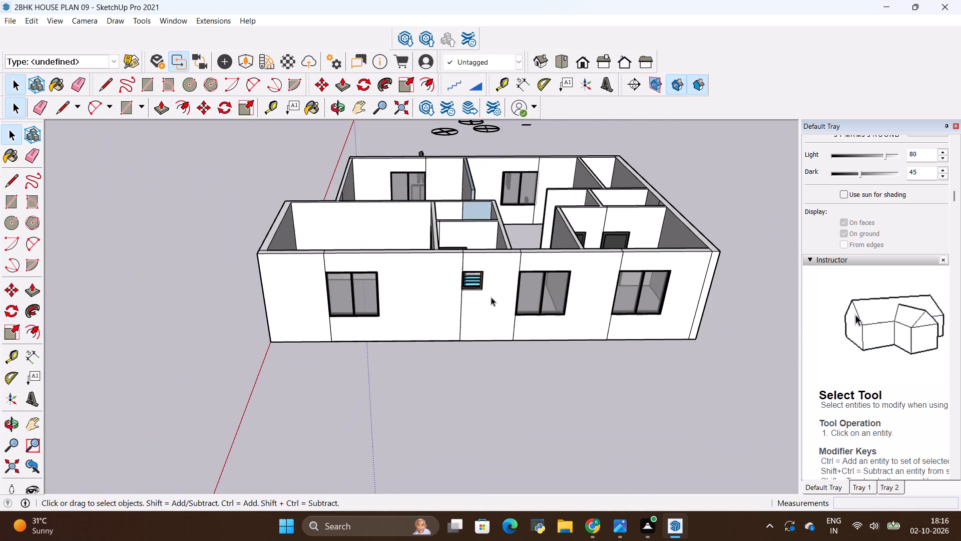
{"action": "scroll", "coordinate": [491, 298], "scroll_direction": "down", "scroll_amount": 4}
{"action": "scroll", "coordinate": [510, 206], "scroll_direction": "up", "scroll_amount": 3}
{"action": "scroll", "coordinate": [443, 315], "scroll_direction": "up", "scroll_amount": 5}
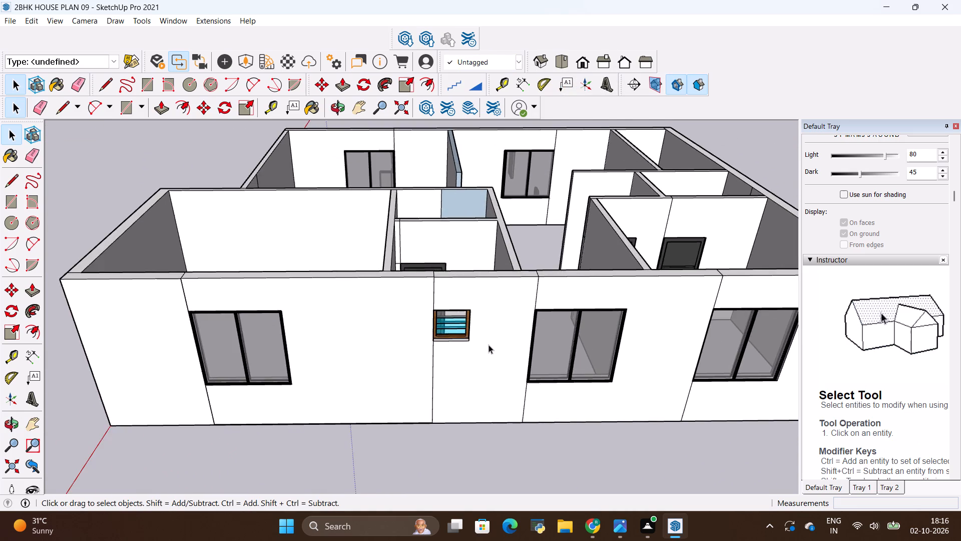
{"action": "scroll", "coordinate": [484, 258], "scroll_direction": "up", "scroll_amount": 2}
{"action": "scroll", "coordinate": [418, 193], "scroll_direction": "up", "scroll_amount": 9}
{"action": "right_click", "coordinate": [486, 194]}
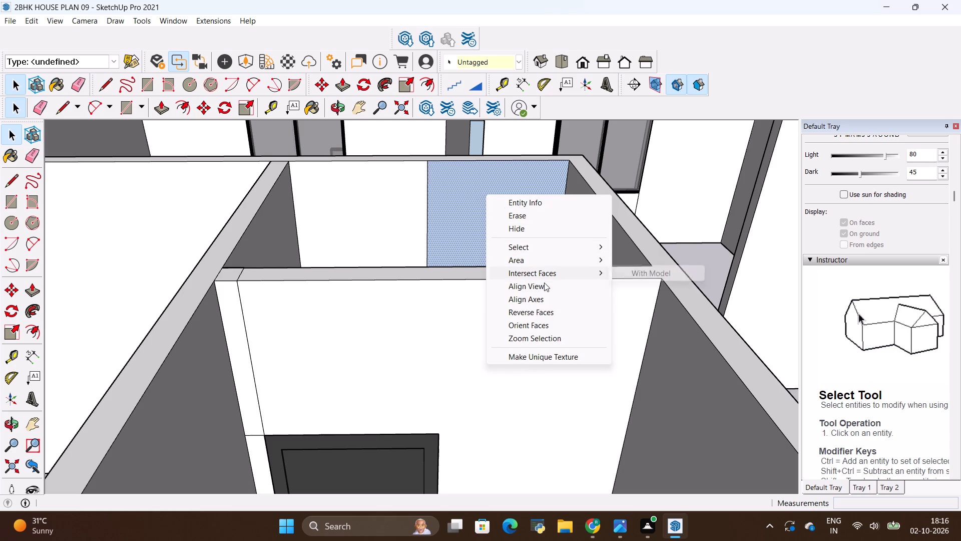
{"action": "left_click", "coordinate": [544, 313]}
Erase the vertical edge dividing the small room's inner wall above the door so the wall face is continuous.
{"action": "scroll", "coordinate": [429, 316], "scroll_direction": "down", "scroll_amount": 5}
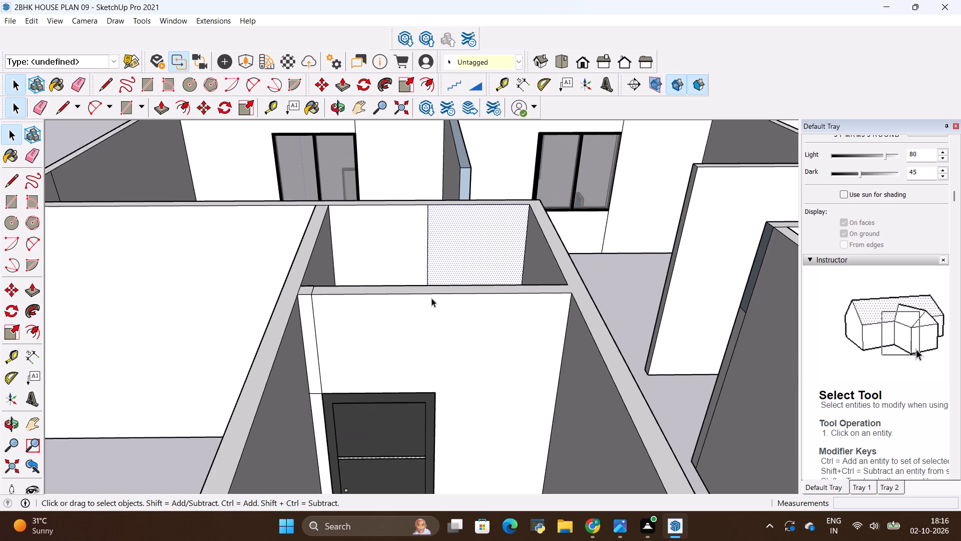
{"action": "scroll", "coordinate": [435, 260], "scroll_direction": "up", "scroll_amount": 9}
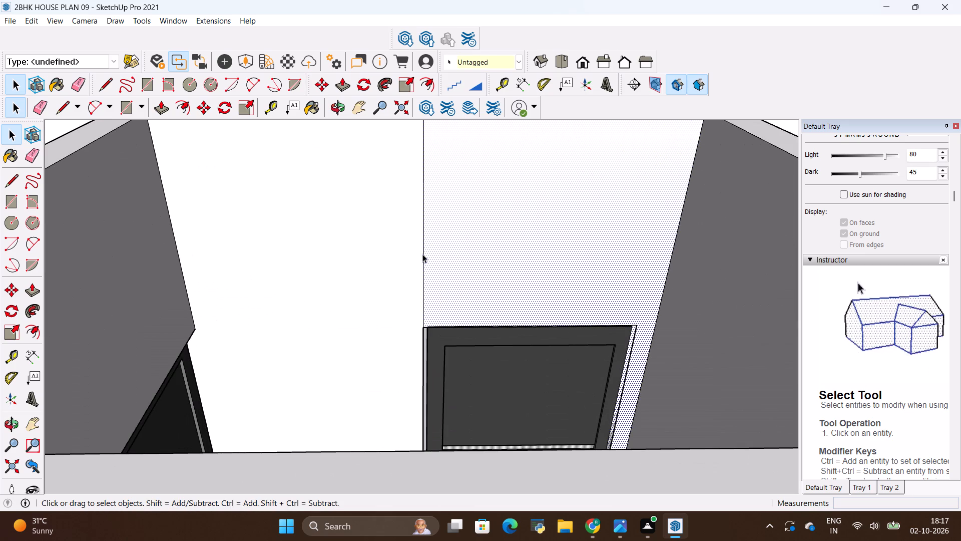
{"action": "key", "text": "e"}
{"action": "left_click_drag", "start_coordinate": [422, 254], "coordinate": [409, 254]}
Examine the house from all sides to check the walls and the fitted doors, windows and ventilators.
{"action": "scroll", "coordinate": [409, 254], "scroll_direction": "down", "scroll_amount": 16}
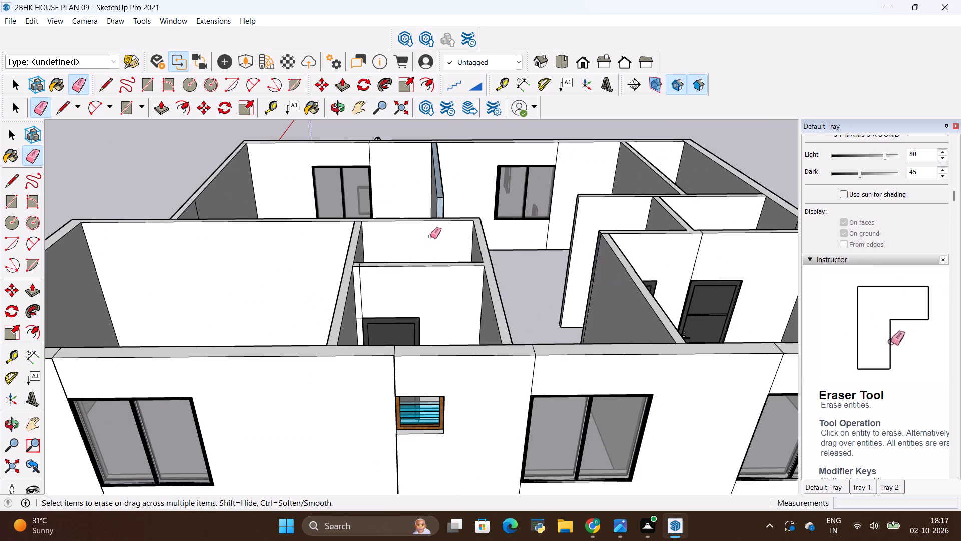
{"action": "scroll", "coordinate": [430, 236], "scroll_direction": "down", "scroll_amount": 4}
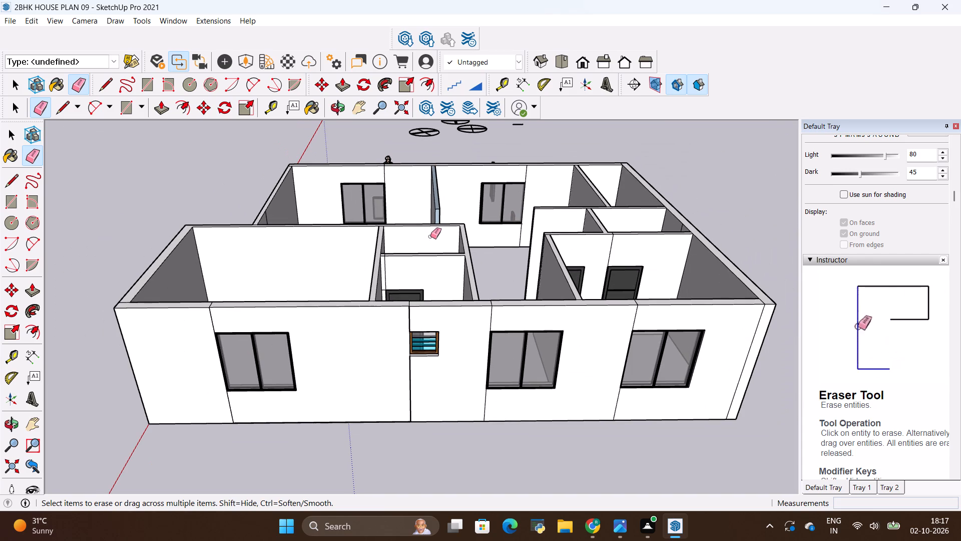
{"action": "scroll", "coordinate": [411, 333], "scroll_direction": "up", "scroll_amount": 6}
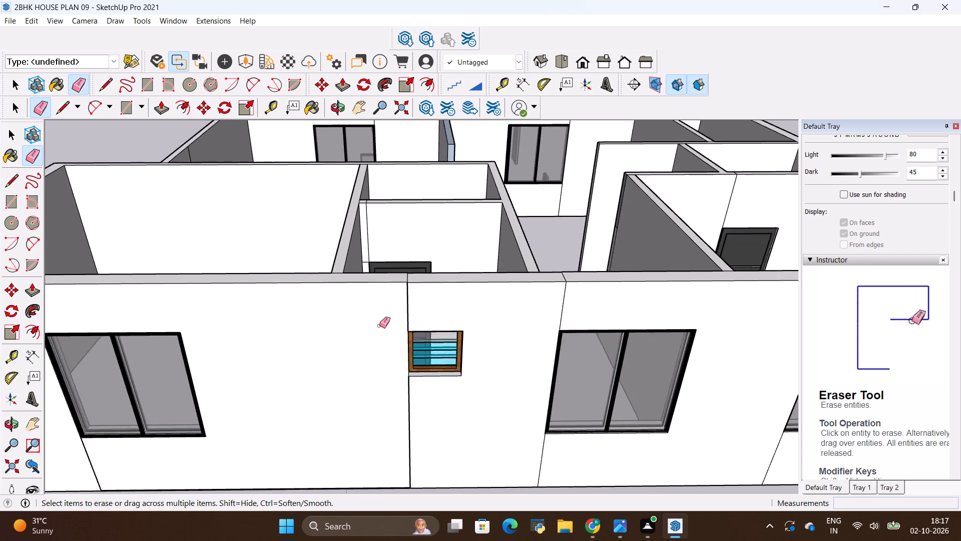
{"action": "scroll", "coordinate": [371, 325], "scroll_direction": "down", "scroll_amount": 11}
{"action": "middle_click_drag", "start_coordinate": [334, 339], "coordinate": [646, 345]}
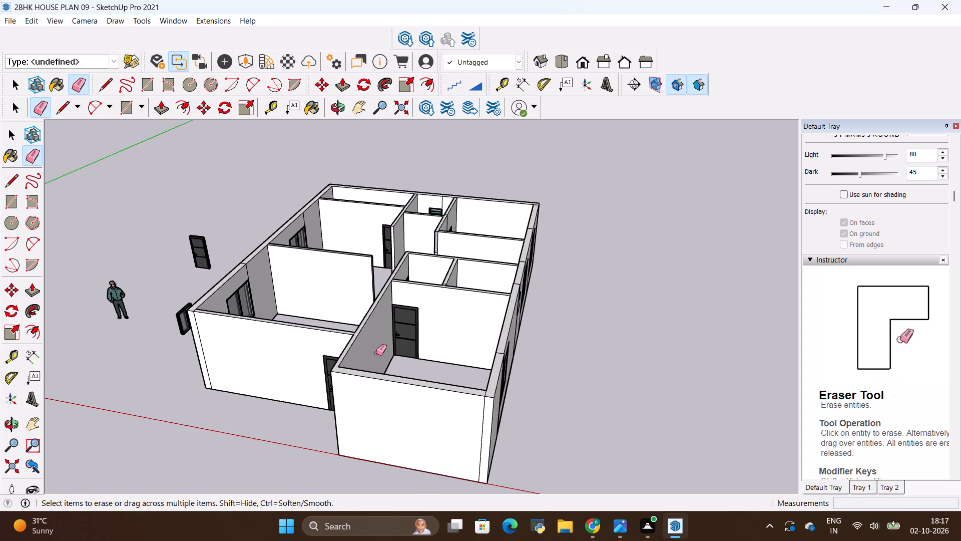
{"action": "middle_click_drag", "start_coordinate": [374, 353], "coordinate": [652, 393]}
{"action": "middle_click_drag", "start_coordinate": [299, 386], "coordinate": [588, 360]}
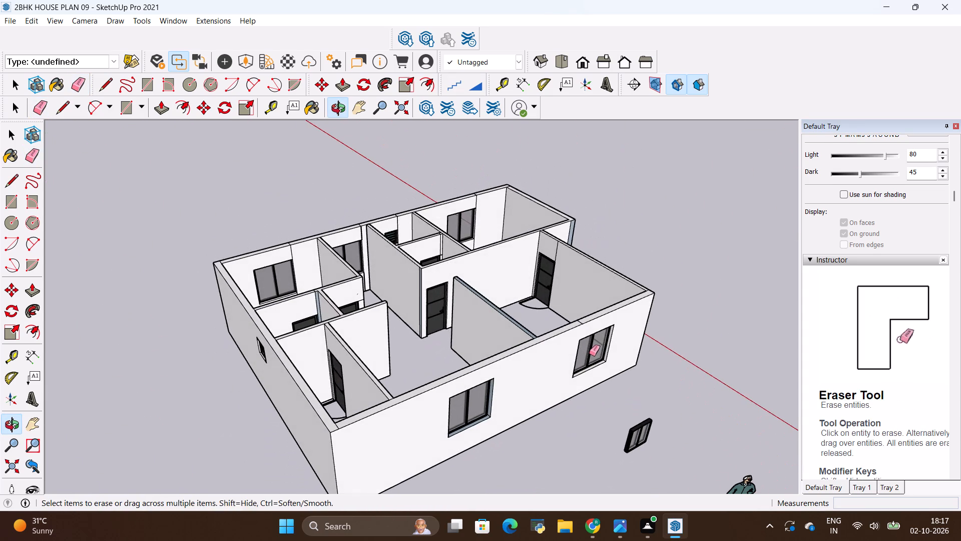
{"action": "middle_click_drag", "start_coordinate": [319, 345], "coordinate": [127, 306]}
{"action": "scroll", "coordinate": [129, 306], "scroll_direction": "down", "scroll_amount": 1}
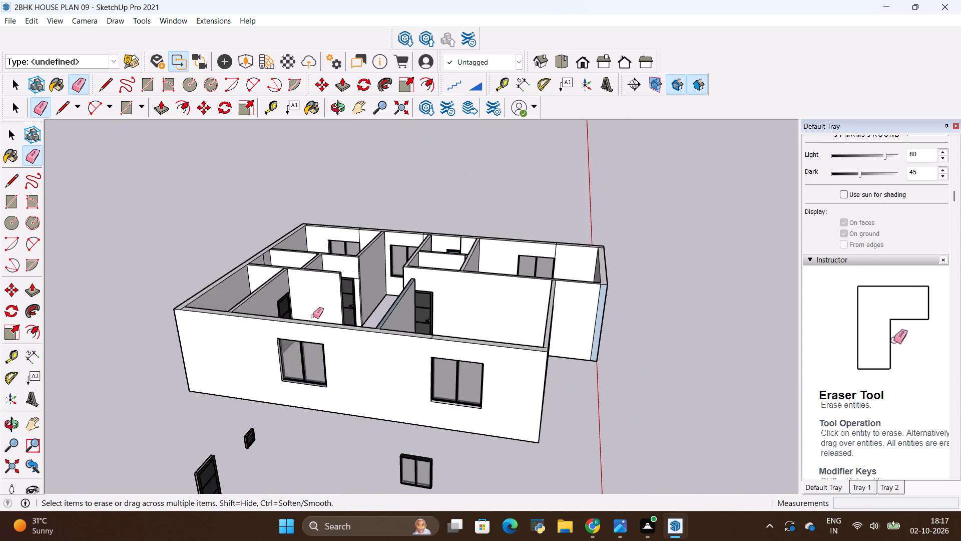
{"action": "middle_click_drag", "start_coordinate": [183, 323], "coordinate": [600, 295]}
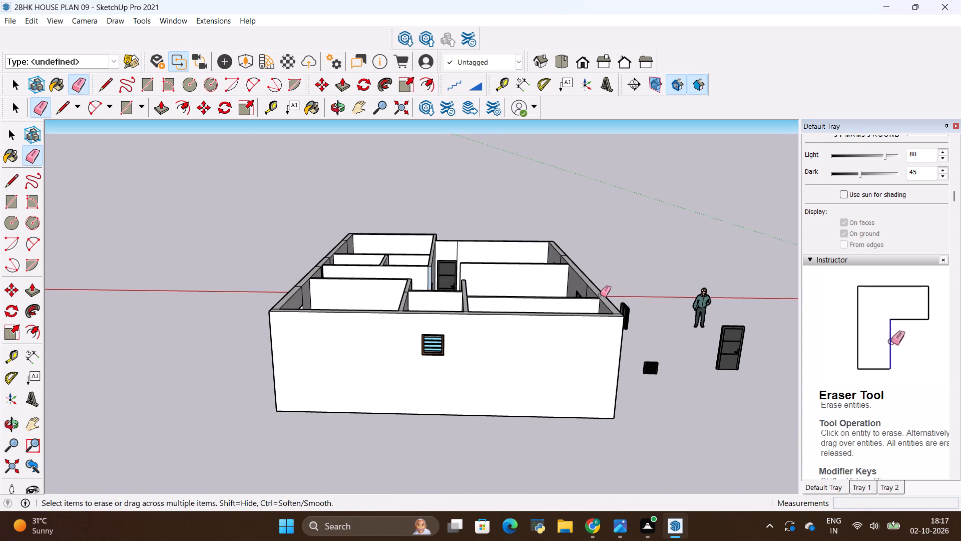
Measure the full width of the end wall that holds the ventilator.
{"action": "key", "text": "t"}
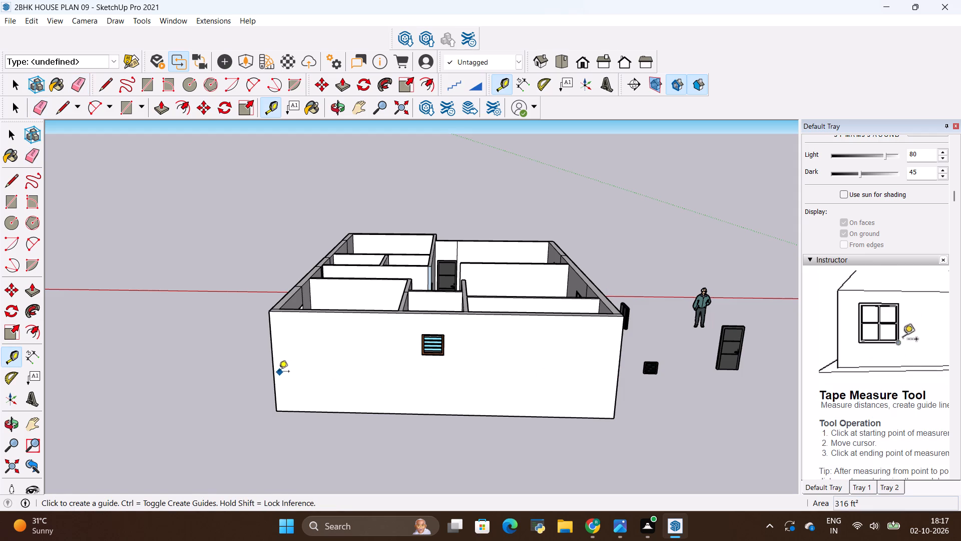
{"action": "left_click", "coordinate": [275, 372]}
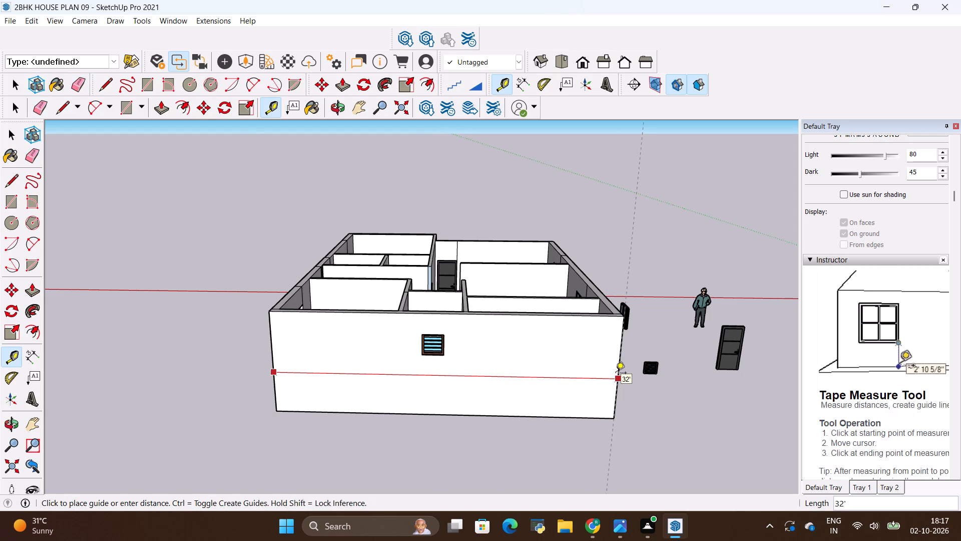
{"action": "key", "text": "Escape"}
Draw a 32' line along the red axis on the ground beside the house, parallel to the end wall.
{"action": "scroll", "coordinate": [364, 358], "scroll_direction": "down", "scroll_amount": 1}
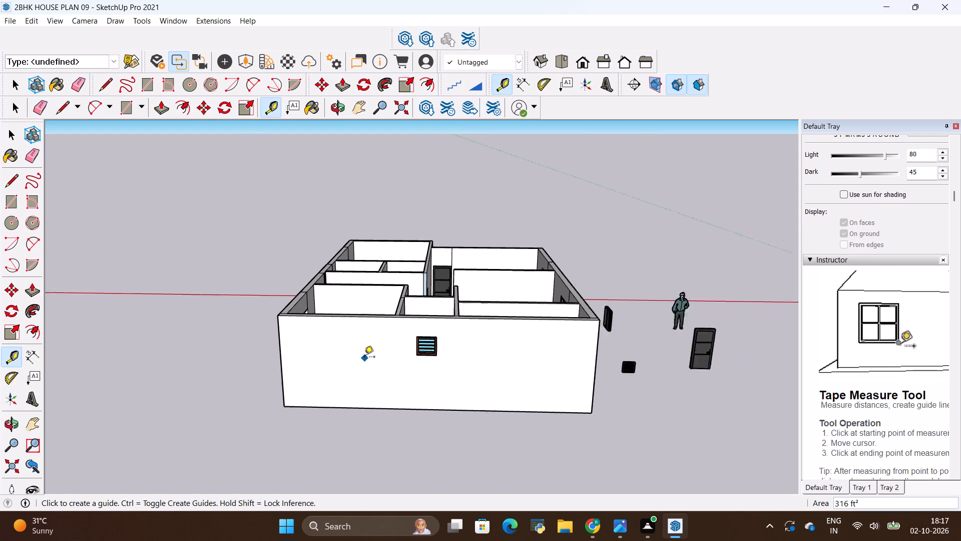
{"action": "scroll", "coordinate": [364, 358], "scroll_direction": "down", "scroll_amount": 2}
{"action": "scroll", "coordinate": [406, 308], "scroll_direction": "down", "scroll_amount": 4}
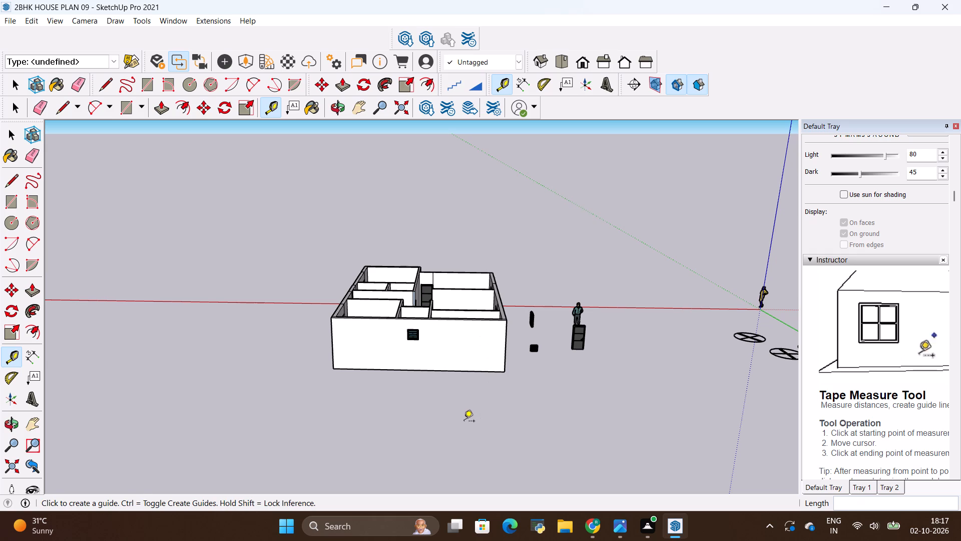
{"action": "key", "text": "r"}
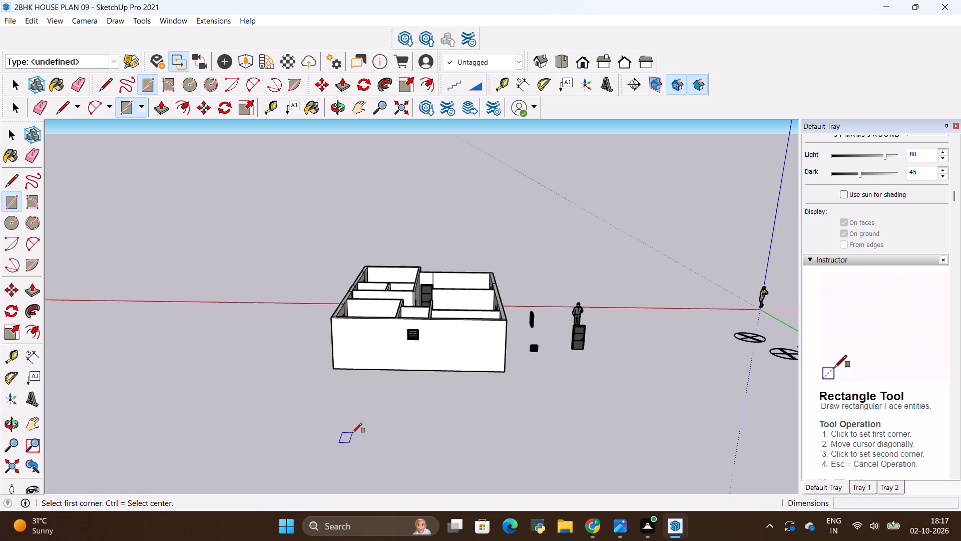
{"action": "key", "text": "Escape"}
{"action": "key", "text": "l"}
{"action": "left_click", "coordinate": [347, 430]}
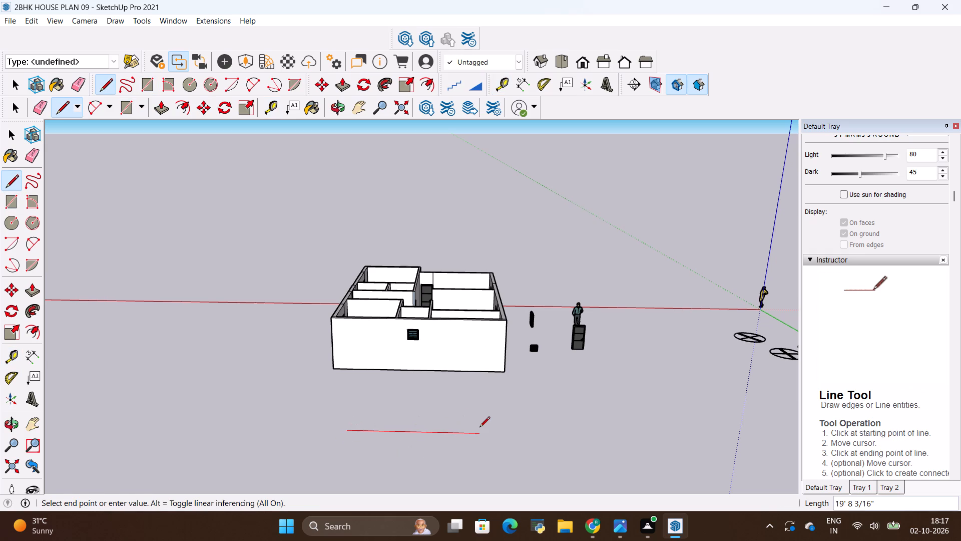
{"action": "key", "text": "BackSpace"}
{"action": "type", "text": "32'"}
{"action": "key", "text": "Return"}
{"action": "key", "text": "Escape"}
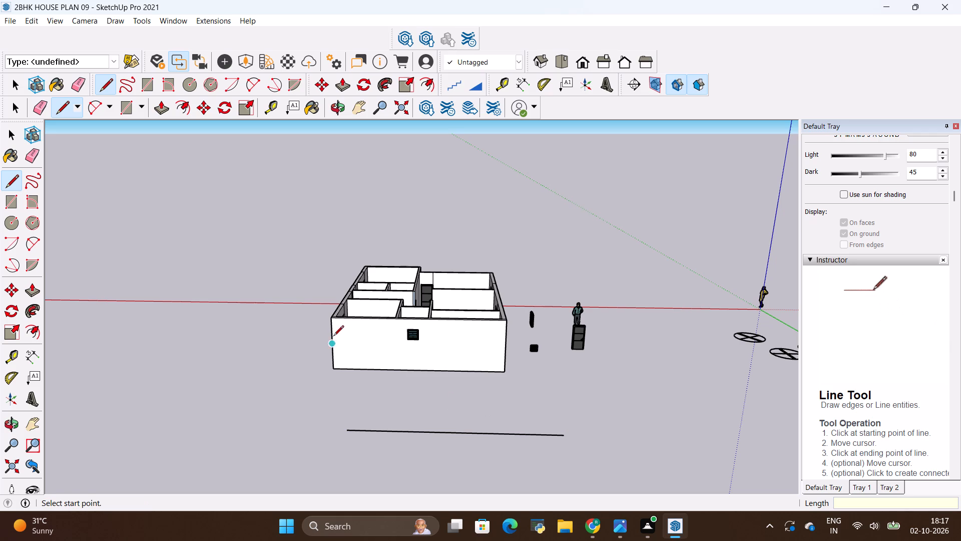
Measure the full length of the house's long side wall.
{"action": "middle_click_drag", "start_coordinate": [343, 325], "coordinate": [723, 351]}
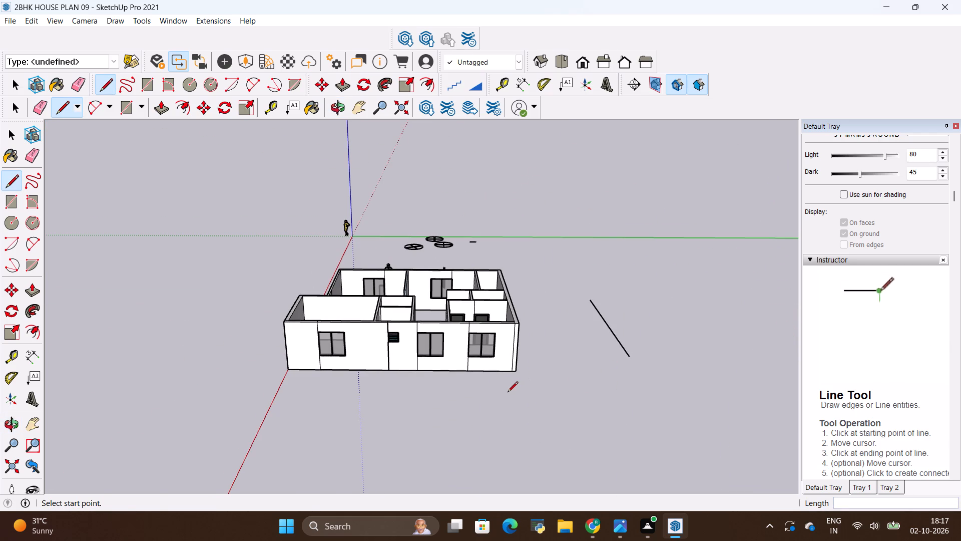
{"action": "key", "text": "t"}
{"action": "left_click", "coordinate": [288, 361]}
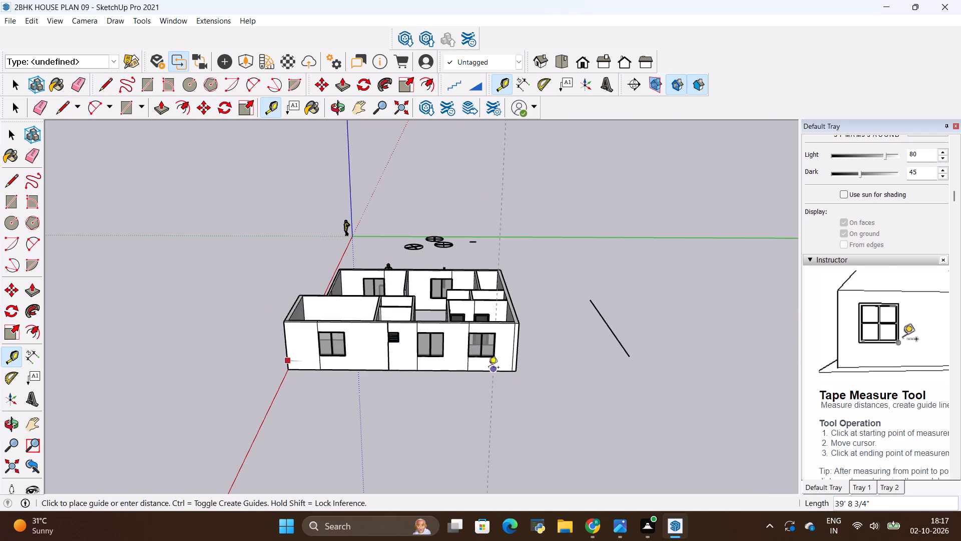
{"action": "scroll", "coordinate": [518, 362], "scroll_direction": "up", "scroll_amount": 8}
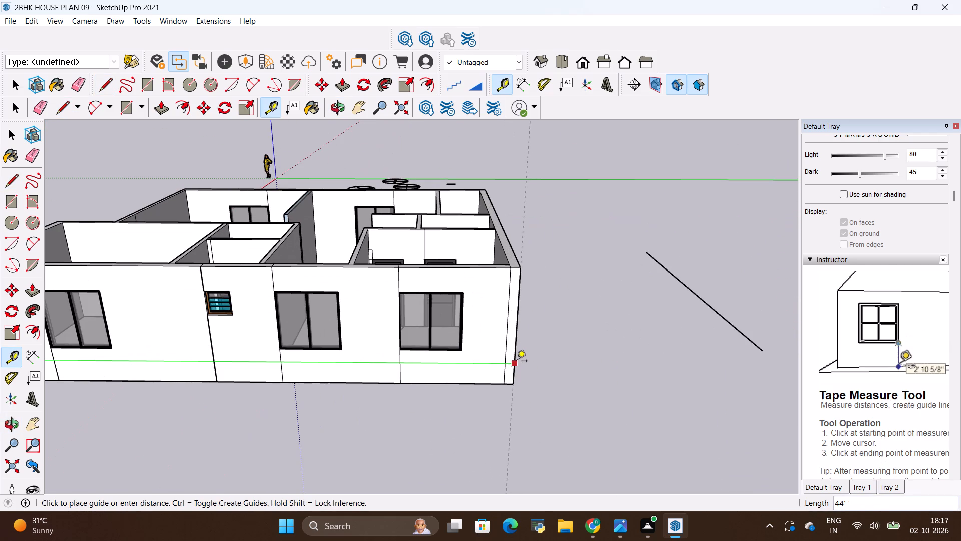
{"action": "key", "text": "Escape"}
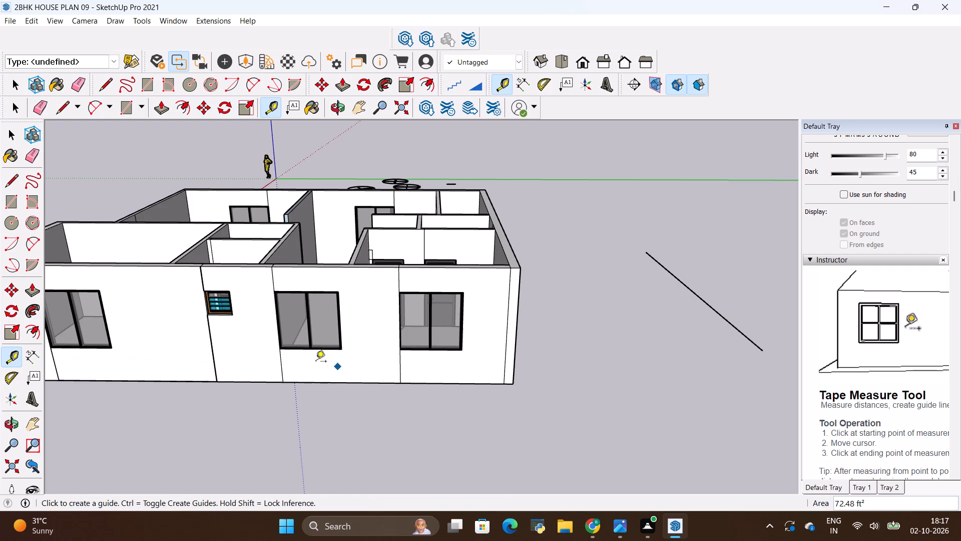
Draw a 44' line along the green axis, away from the house, starting at the near end of the 32' line.
{"action": "scroll", "coordinate": [315, 362], "scroll_direction": "down", "scroll_amount": 10}
{"action": "middle_click_drag", "start_coordinate": [538, 349], "coordinate": [530, 358]}
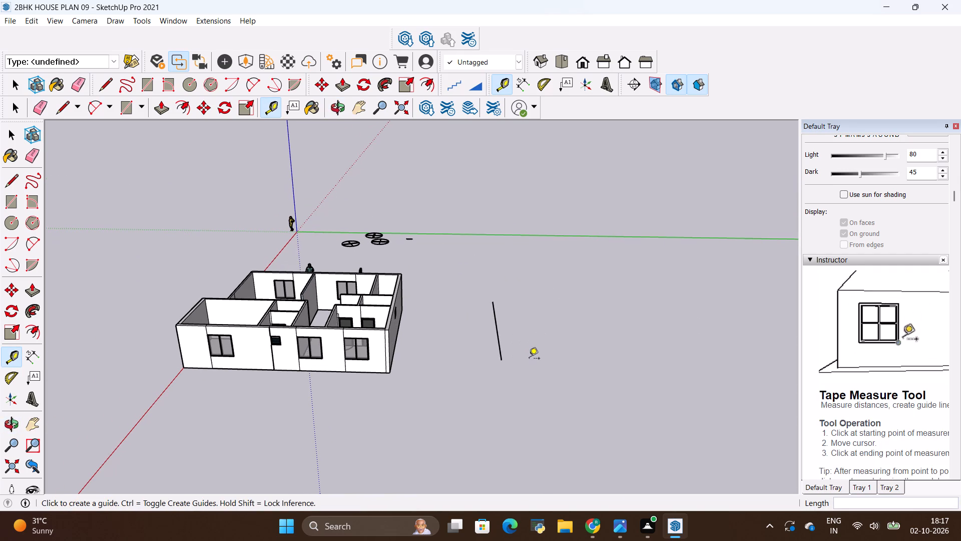
{"action": "key", "text": "l"}
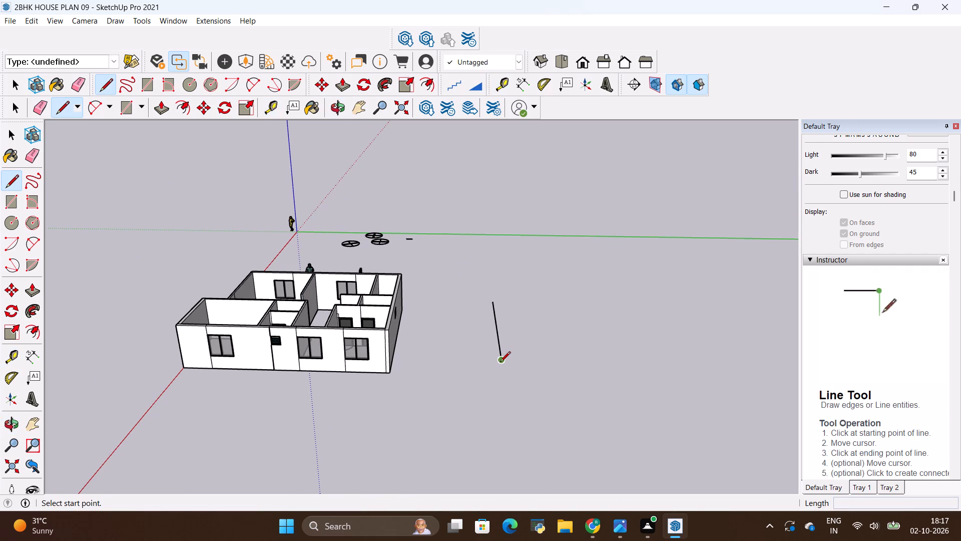
{"action": "left_click", "coordinate": [500, 363]}
{"action": "key", "text": "BackSpace"}
{"action": "key", "text": "BackSpace"}
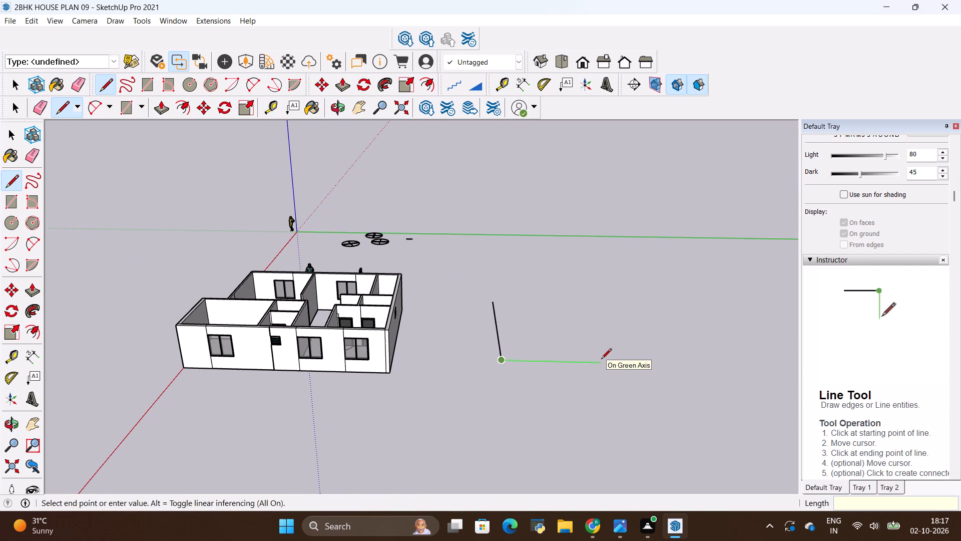
{"action": "type", "text": "44'"}
{"action": "key", "text": "Return"}
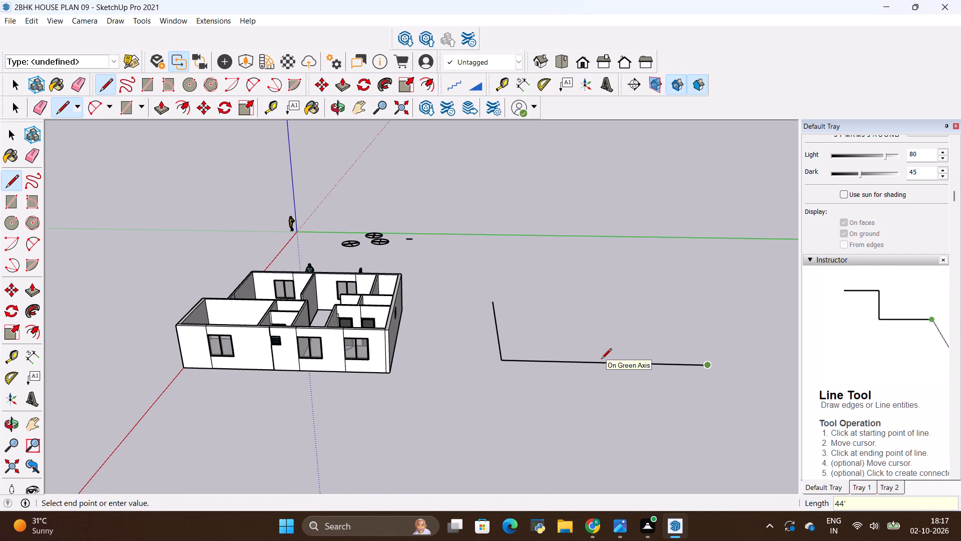
Draw a rectangle between the free ends of the two lines to form a 32' by 44' face on the ground.
{"action": "key", "text": "t"}
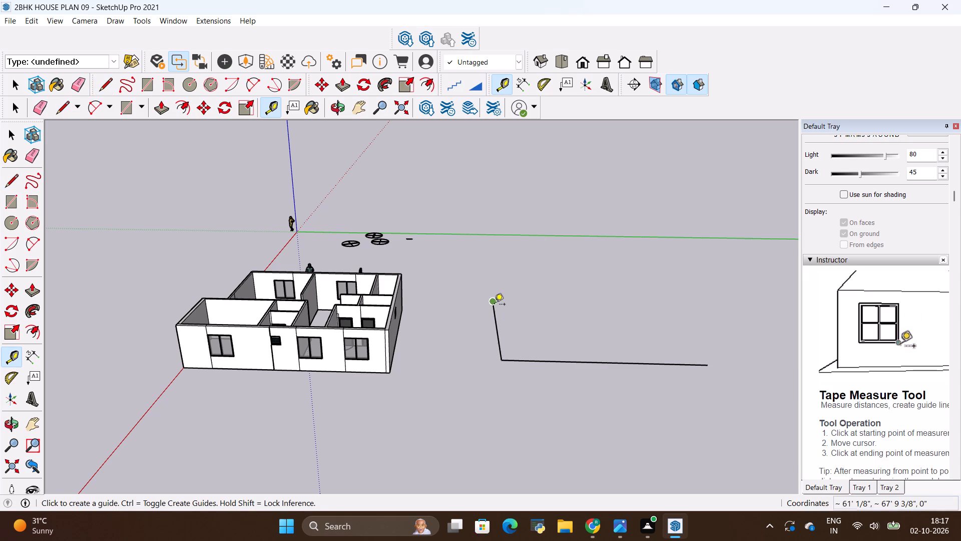
{"action": "left_click", "coordinate": [492, 305]}
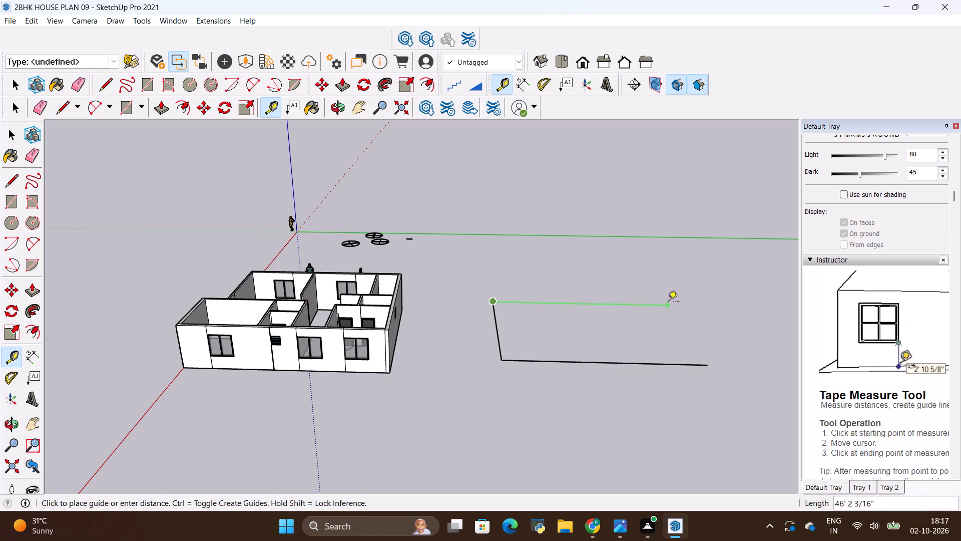
{"action": "key", "text": "r"}
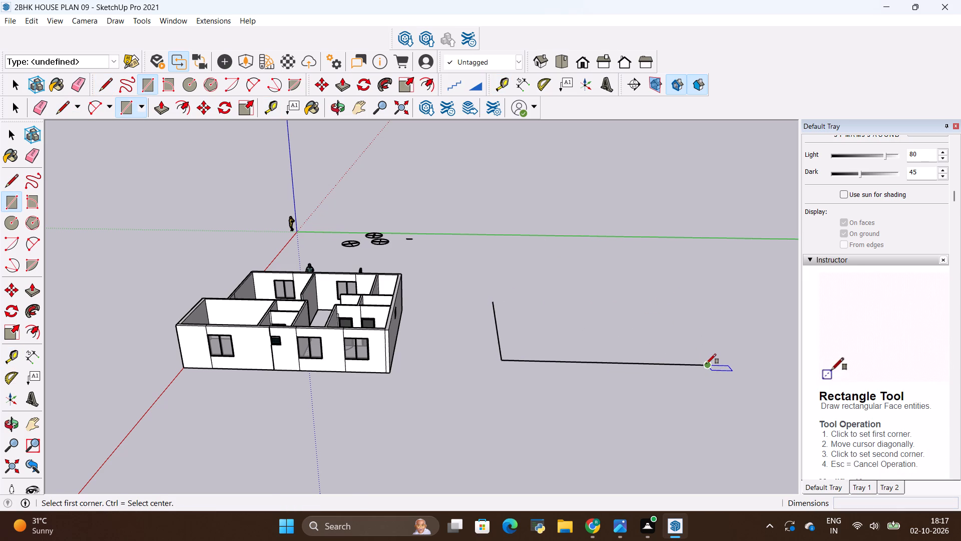
{"action": "left_click", "coordinate": [706, 364]}
{"action": "left_click", "coordinate": [492, 299]}
{"action": "scroll", "coordinate": [505, 322], "scroll_direction": "down", "scroll_amount": 4}
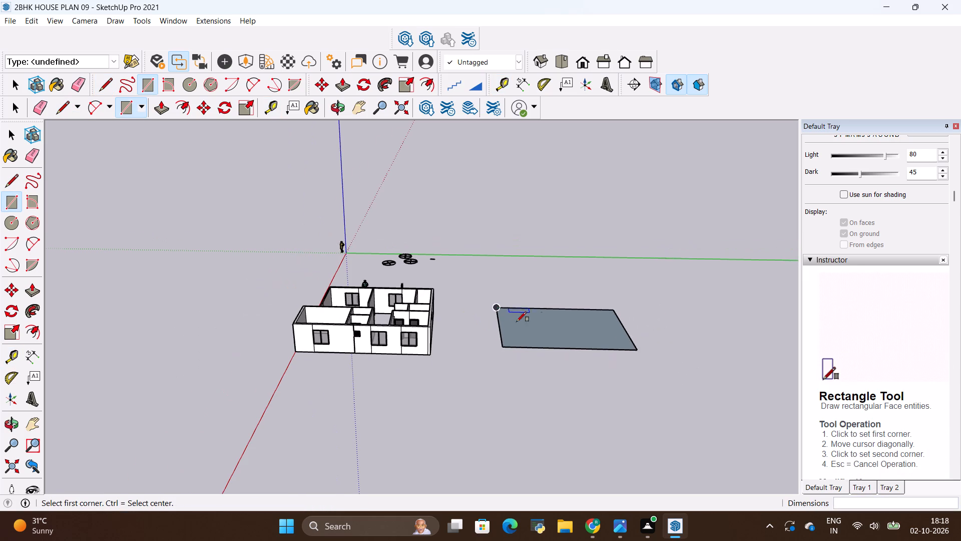
Reverse the 32' by 44' ground face beside the house so its front side faces up.
{"action": "key", "text": "space"}
{"action": "right_click", "coordinate": [541, 324]}
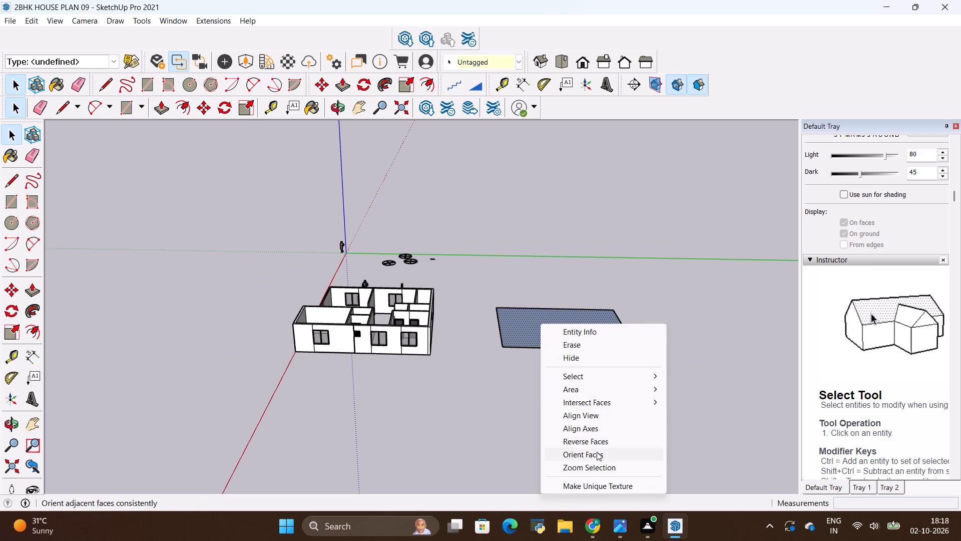
{"action": "left_click", "coordinate": [597, 442]}
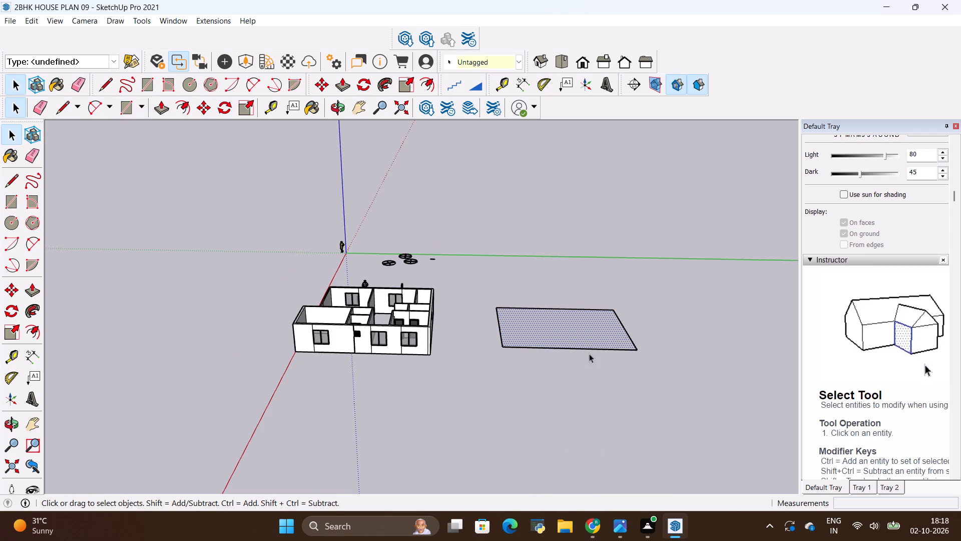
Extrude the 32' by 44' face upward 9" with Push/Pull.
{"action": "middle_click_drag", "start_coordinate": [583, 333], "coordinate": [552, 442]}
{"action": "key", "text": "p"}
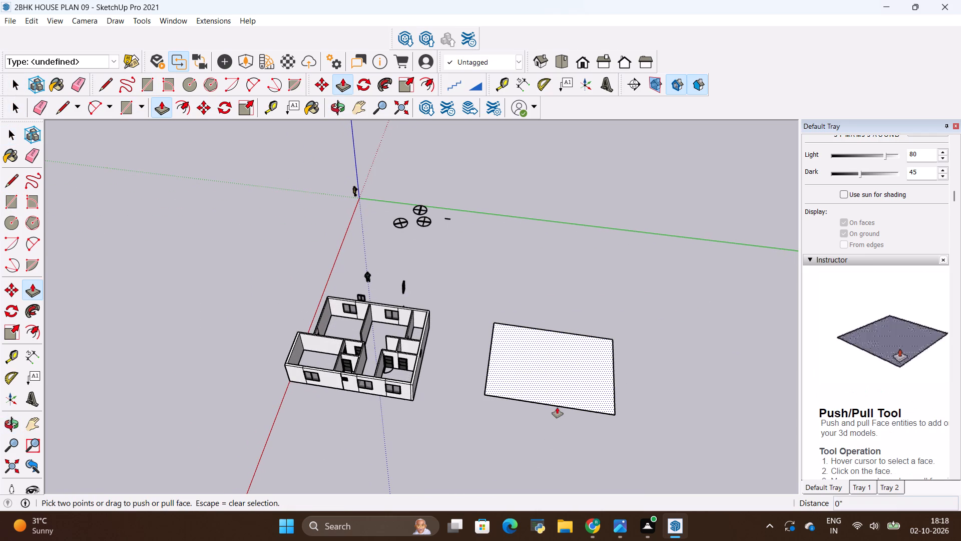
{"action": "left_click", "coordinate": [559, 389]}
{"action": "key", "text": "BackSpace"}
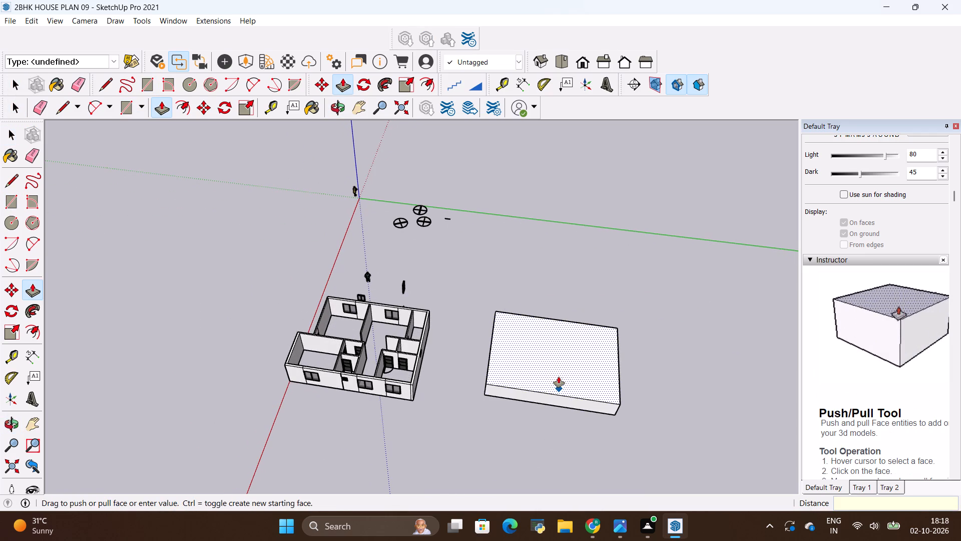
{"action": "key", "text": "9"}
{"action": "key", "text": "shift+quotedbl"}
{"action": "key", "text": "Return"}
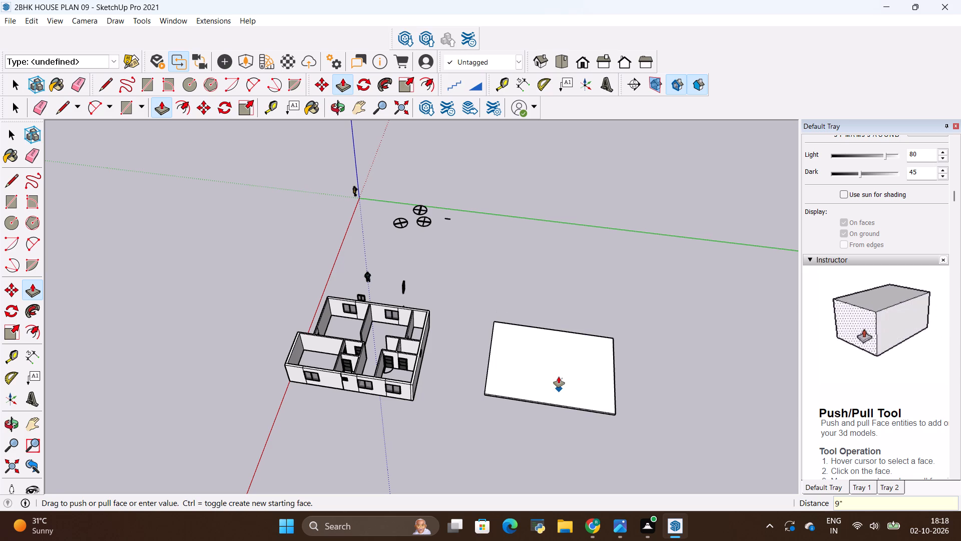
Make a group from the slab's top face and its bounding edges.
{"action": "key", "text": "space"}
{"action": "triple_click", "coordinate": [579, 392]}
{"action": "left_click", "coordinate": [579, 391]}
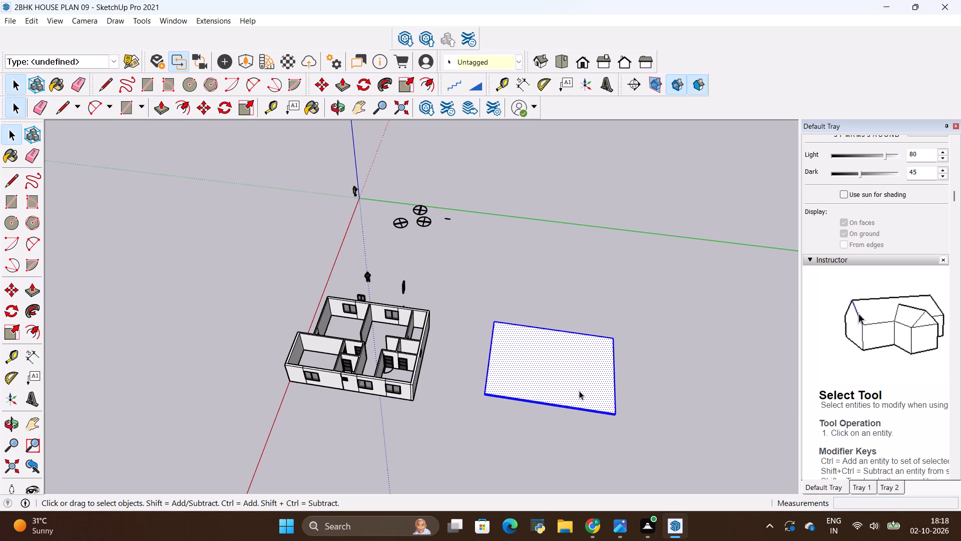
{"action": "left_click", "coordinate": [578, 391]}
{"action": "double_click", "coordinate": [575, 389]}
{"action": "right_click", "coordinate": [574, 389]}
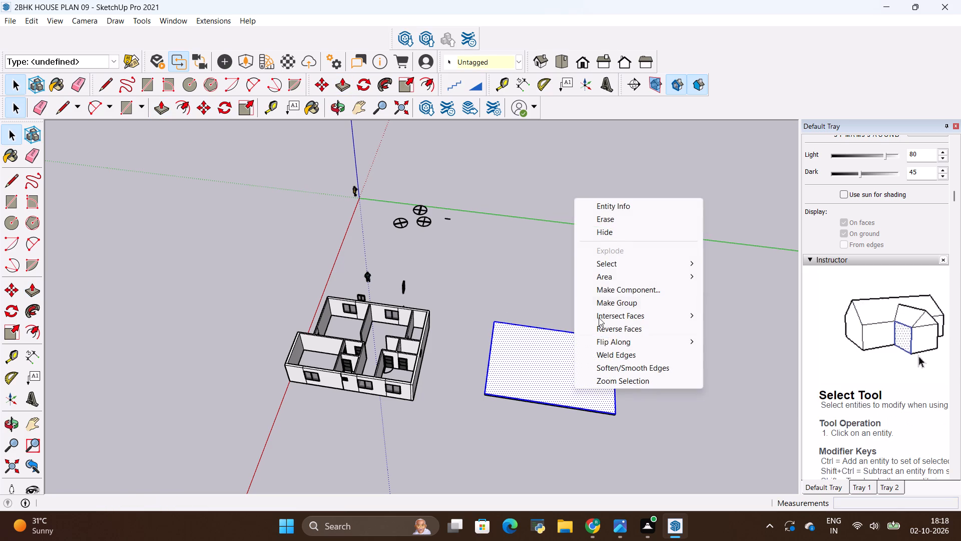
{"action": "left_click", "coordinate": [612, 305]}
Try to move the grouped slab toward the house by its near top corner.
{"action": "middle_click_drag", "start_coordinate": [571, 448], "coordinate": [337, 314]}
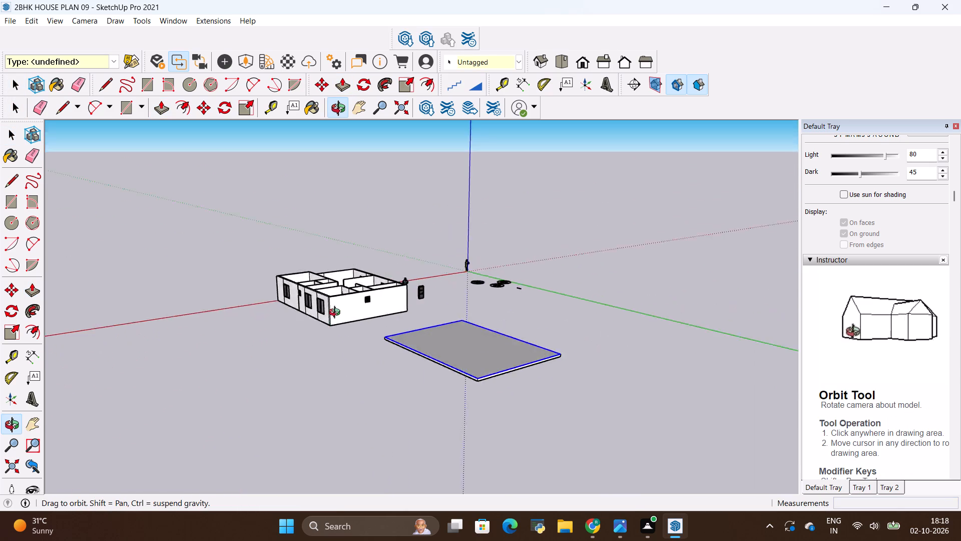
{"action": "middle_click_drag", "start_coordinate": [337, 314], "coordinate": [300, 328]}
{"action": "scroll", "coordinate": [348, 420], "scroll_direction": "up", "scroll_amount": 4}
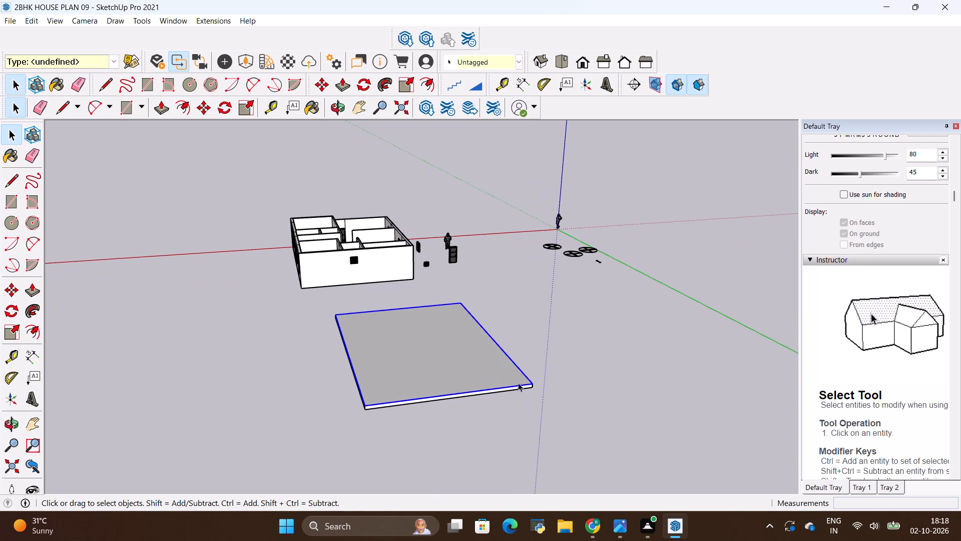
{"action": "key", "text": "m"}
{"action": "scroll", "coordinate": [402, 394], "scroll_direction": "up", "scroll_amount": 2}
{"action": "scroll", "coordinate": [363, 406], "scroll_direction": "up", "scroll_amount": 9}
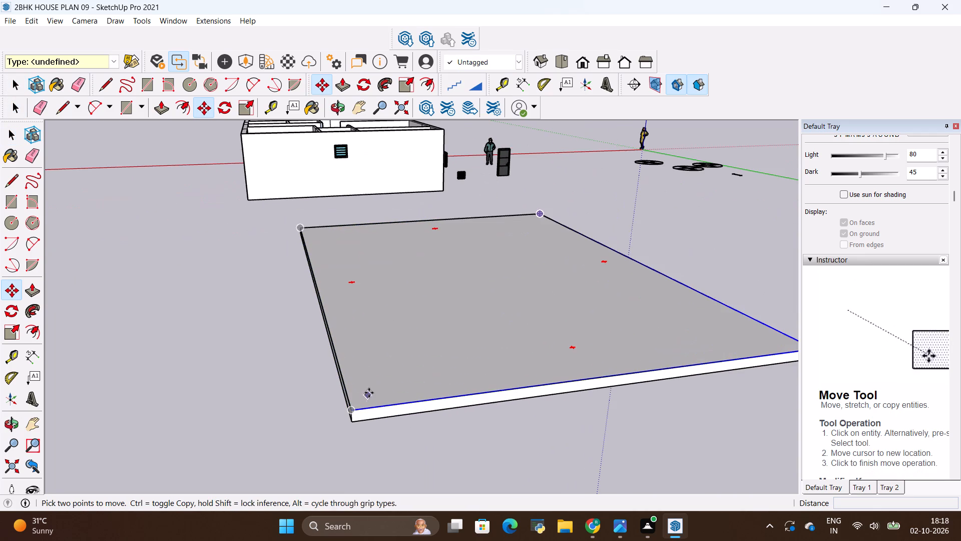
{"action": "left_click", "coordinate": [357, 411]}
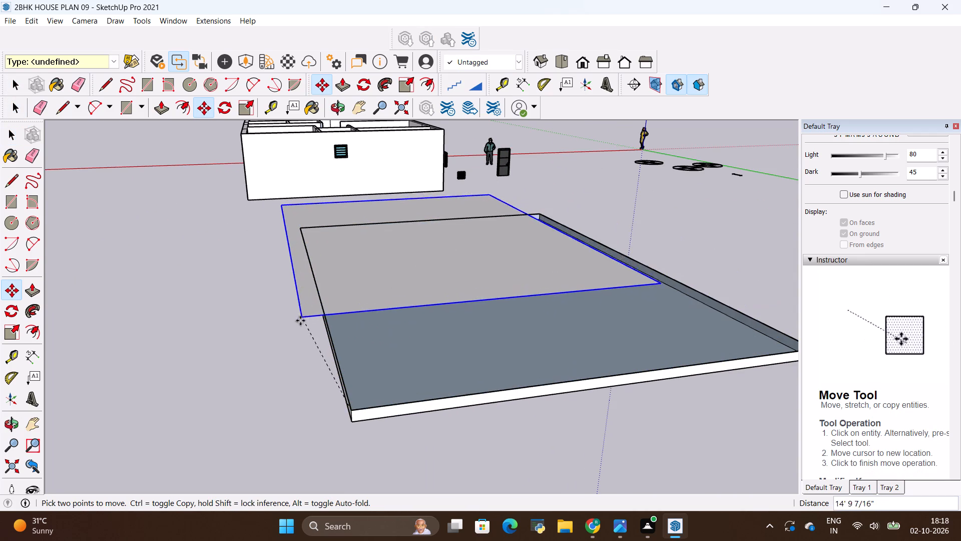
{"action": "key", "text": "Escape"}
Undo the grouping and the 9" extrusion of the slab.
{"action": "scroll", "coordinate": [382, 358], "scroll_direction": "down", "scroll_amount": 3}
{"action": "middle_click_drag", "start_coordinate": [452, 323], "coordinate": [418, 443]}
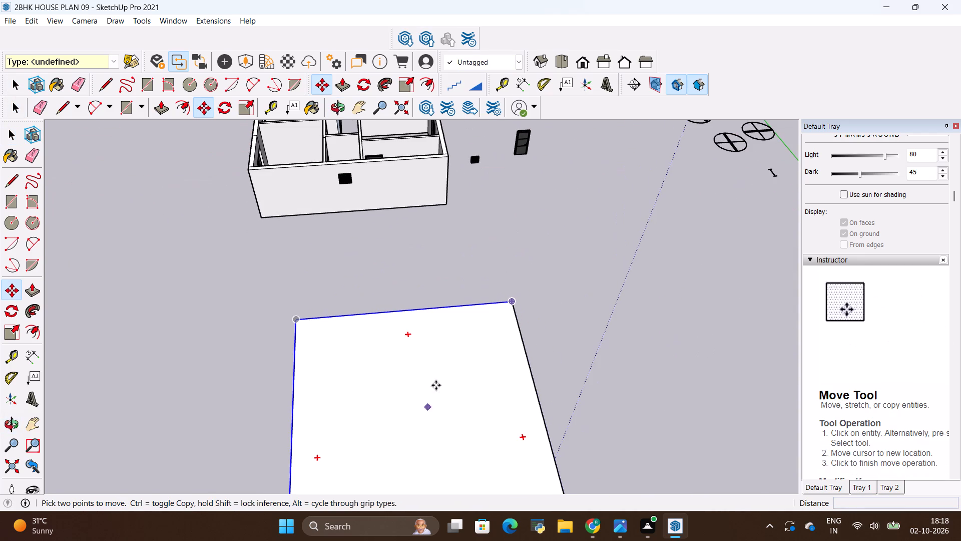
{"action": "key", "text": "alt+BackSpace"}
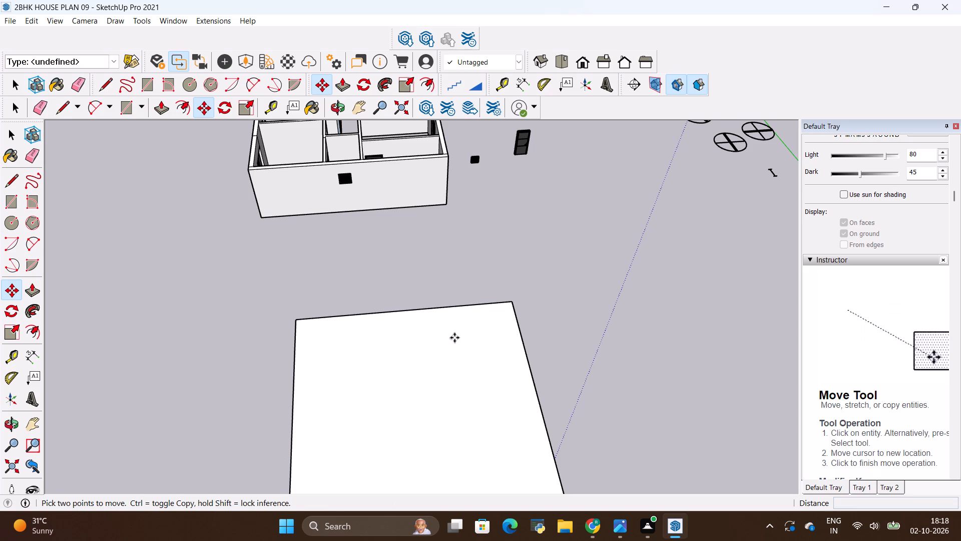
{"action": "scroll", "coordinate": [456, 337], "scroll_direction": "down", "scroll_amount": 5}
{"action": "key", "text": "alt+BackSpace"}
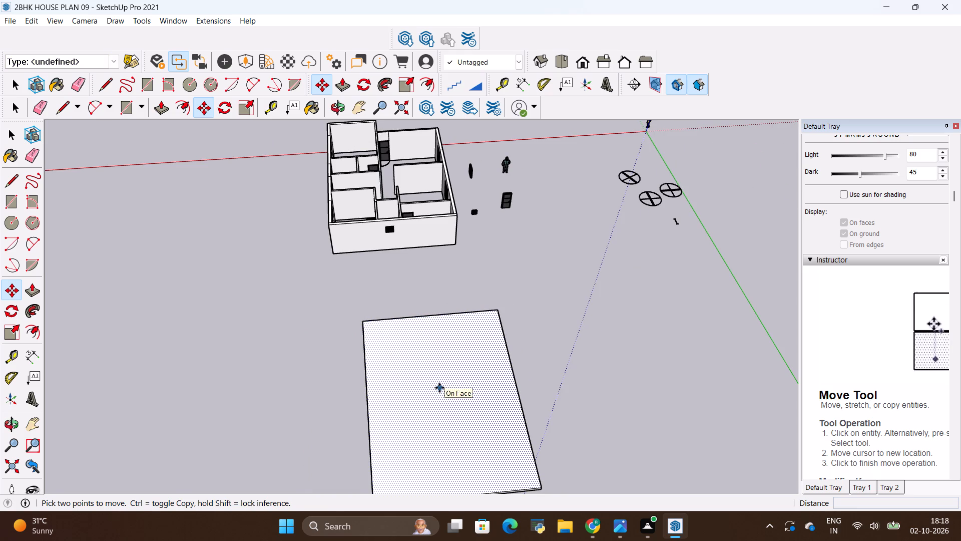
Make a group from the flat 32' by 44' face together with all its edges.
{"action": "left_click", "coordinate": [439, 388]}
{"action": "key", "text": "space"}
{"action": "triple_click", "coordinate": [439, 388]}
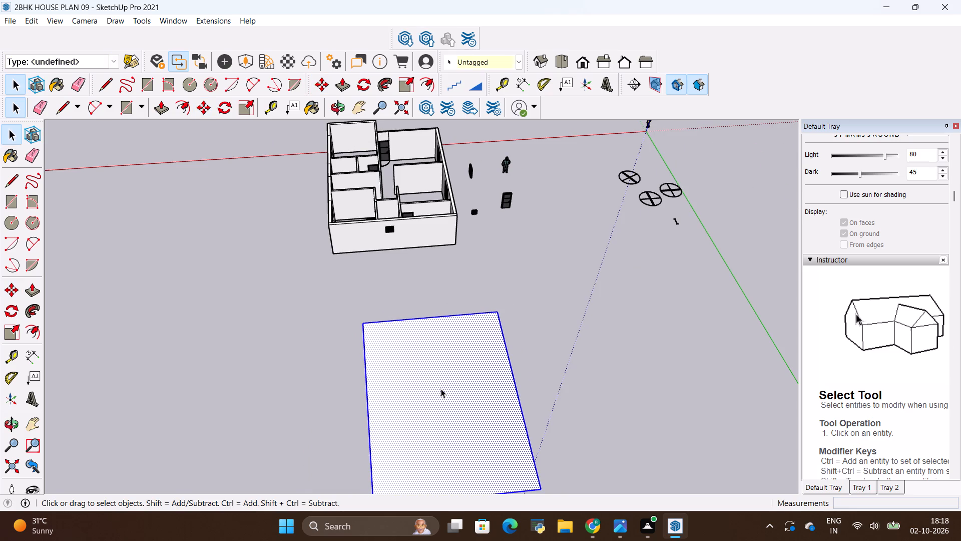
{"action": "key", "text": "space"}
{"action": "left_click_drag", "start_coordinate": [322, 295], "coordinate": [338, 304]}
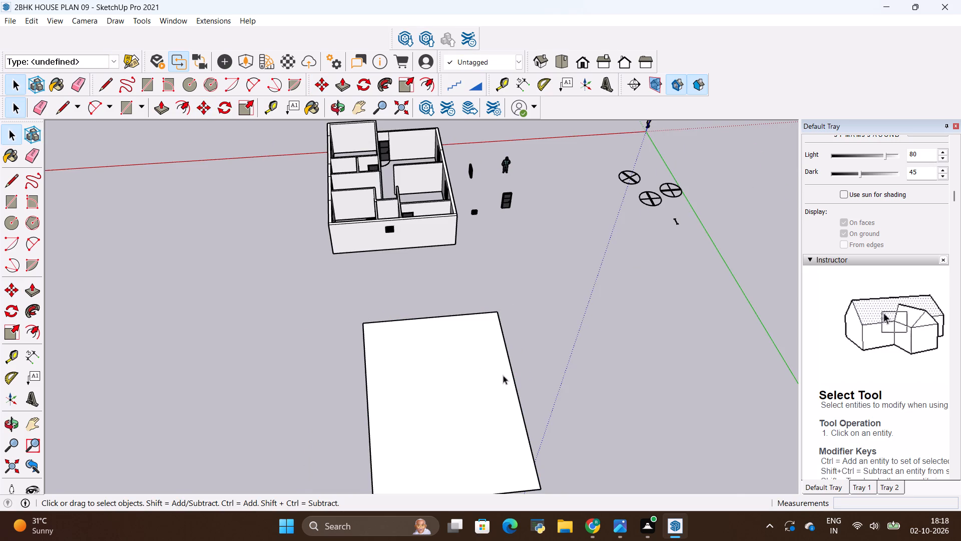
{"action": "scroll", "coordinate": [463, 317], "scroll_direction": "down", "scroll_amount": 5}
{"action": "left_click_drag", "start_coordinate": [366, 304], "coordinate": [539, 442]}
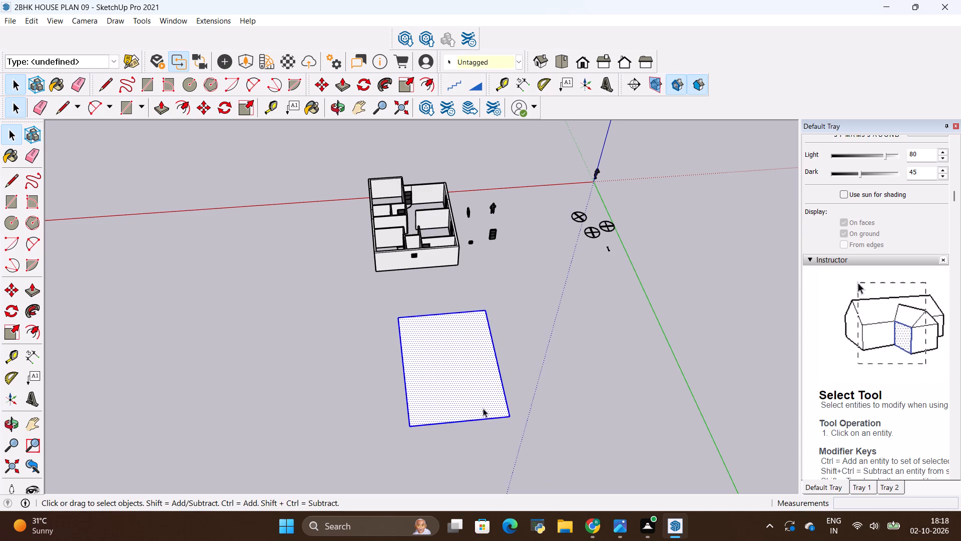
{"action": "right_click", "coordinate": [458, 393]}
{"action": "left_click", "coordinate": [472, 323]}
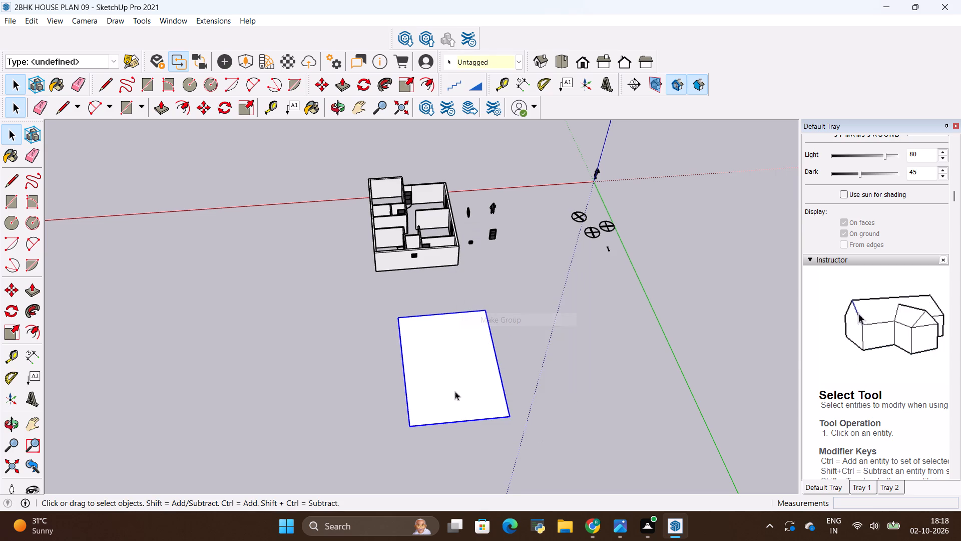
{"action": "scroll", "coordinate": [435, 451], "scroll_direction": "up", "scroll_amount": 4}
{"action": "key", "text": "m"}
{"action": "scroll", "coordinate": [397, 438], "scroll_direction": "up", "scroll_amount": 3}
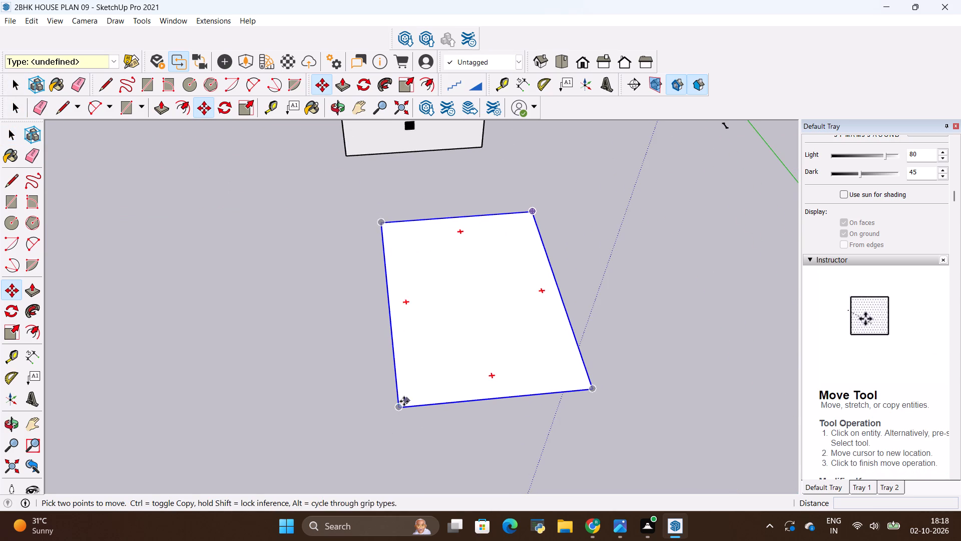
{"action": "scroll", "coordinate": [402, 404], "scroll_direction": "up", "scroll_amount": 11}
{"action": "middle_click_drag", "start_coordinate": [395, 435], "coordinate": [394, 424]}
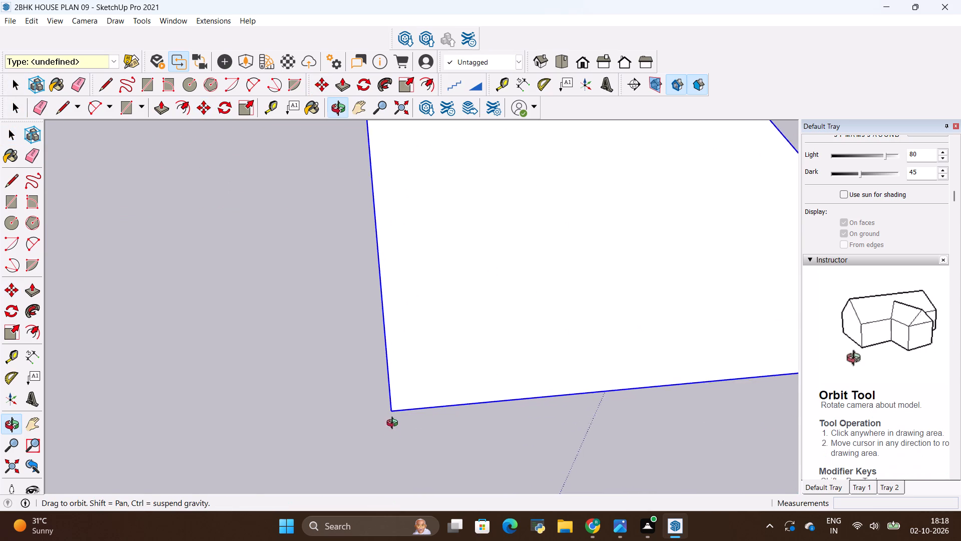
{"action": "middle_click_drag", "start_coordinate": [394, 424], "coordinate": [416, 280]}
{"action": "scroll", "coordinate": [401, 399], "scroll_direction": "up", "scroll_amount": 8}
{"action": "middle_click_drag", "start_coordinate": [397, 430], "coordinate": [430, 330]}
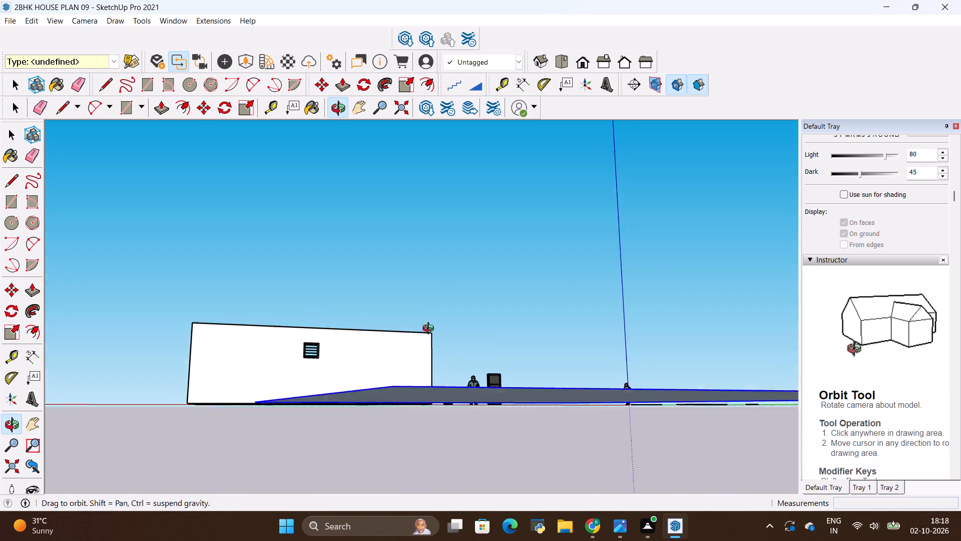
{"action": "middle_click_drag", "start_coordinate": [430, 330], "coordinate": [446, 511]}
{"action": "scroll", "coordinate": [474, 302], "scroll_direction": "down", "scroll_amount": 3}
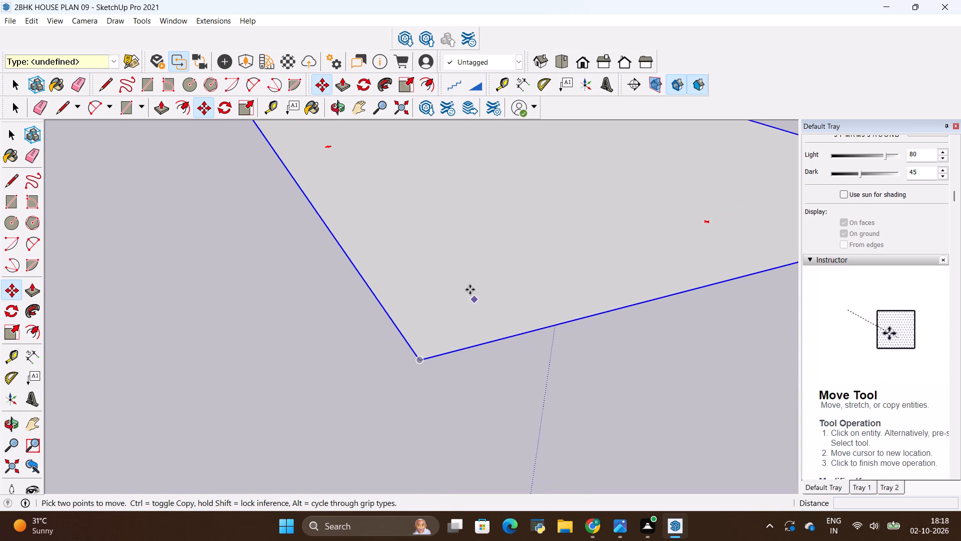
Extrude the 32' by 44' face upward 9" inside its group, and exit the group.
{"action": "key", "text": "p"}
{"action": "left_click", "coordinate": [466, 260]}
{"action": "key", "text": "space"}
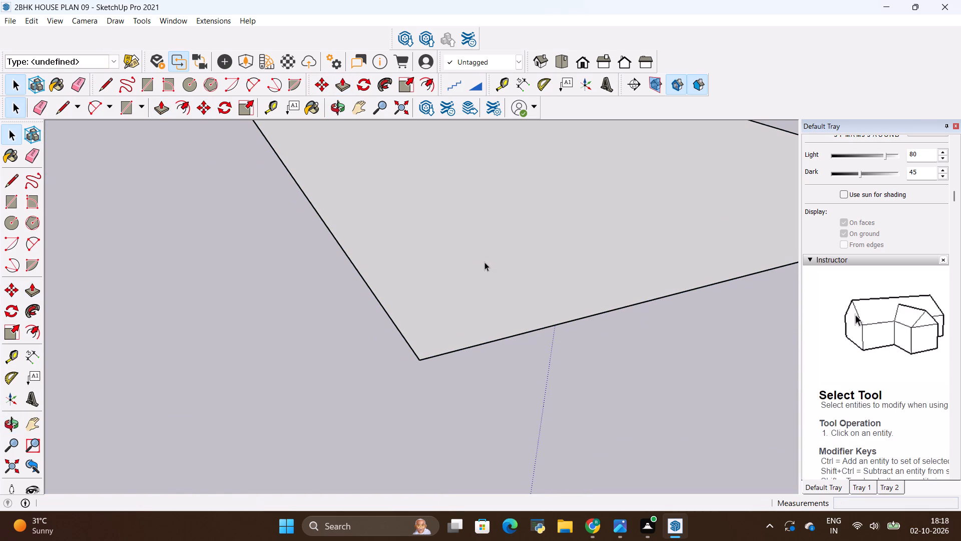
{"action": "double_click", "coordinate": [485, 262]}
{"action": "key", "text": "p"}
{"action": "left_click", "coordinate": [484, 271]}
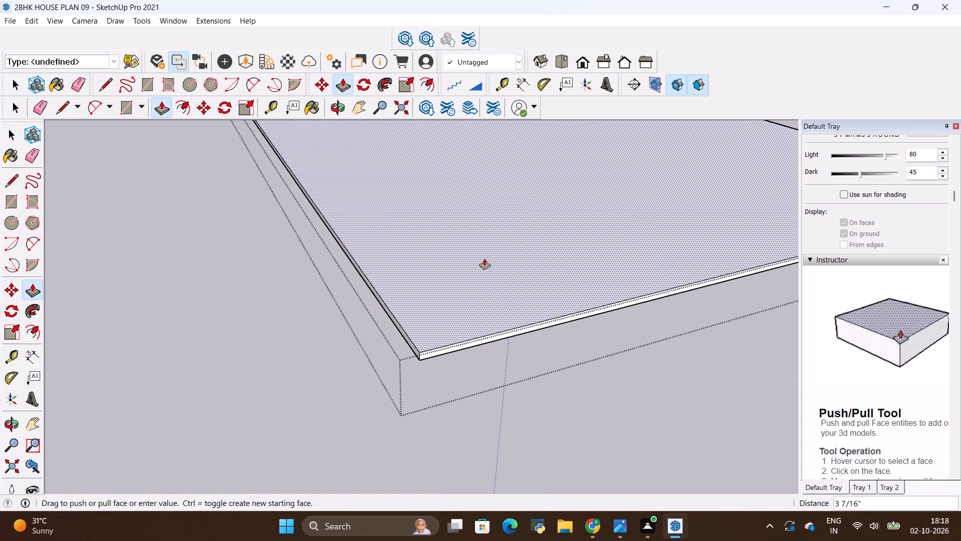
{"action": "key", "text": "BackSpace"}
{"action": "key", "text": "9"}
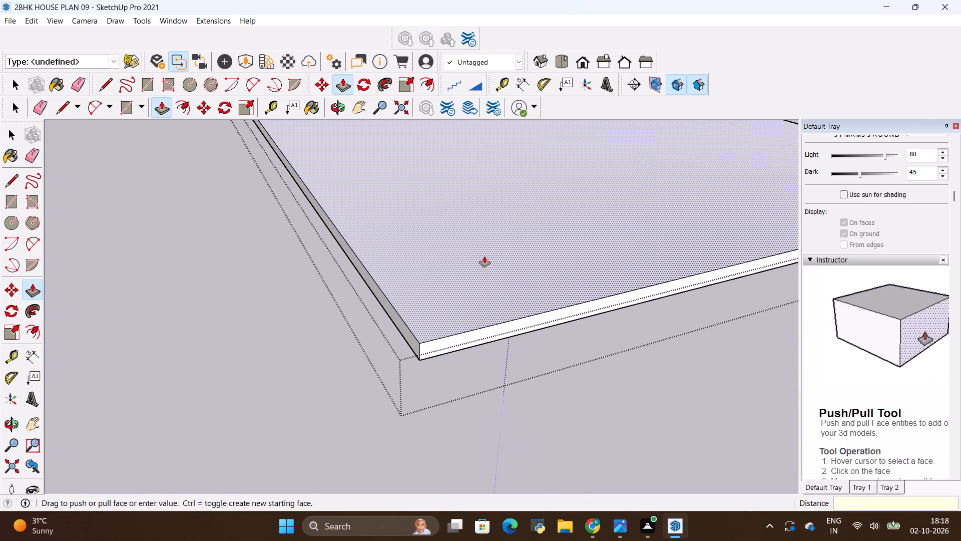
{"action": "key", "text": "shift+quotedbl"}
{"action": "key", "text": "Return"}
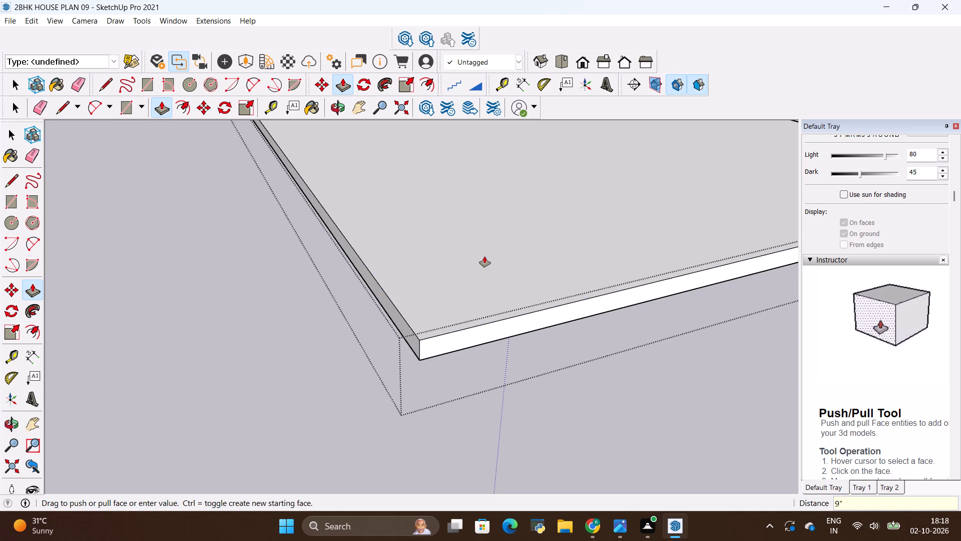
{"action": "key", "text": "space"}
{"action": "left_click", "coordinate": [154, 393]}
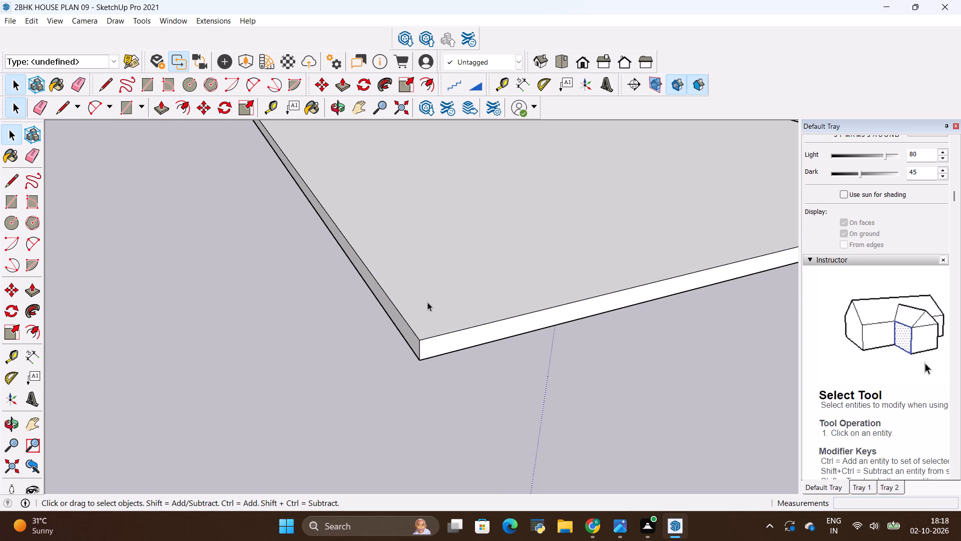
{"action": "key", "text": "space"}
{"action": "left_click", "coordinate": [309, 386]}
Move the slab group by its near top corner onto the matching bottom corner of the house's end wall.
{"action": "left_click", "coordinate": [436, 293]}
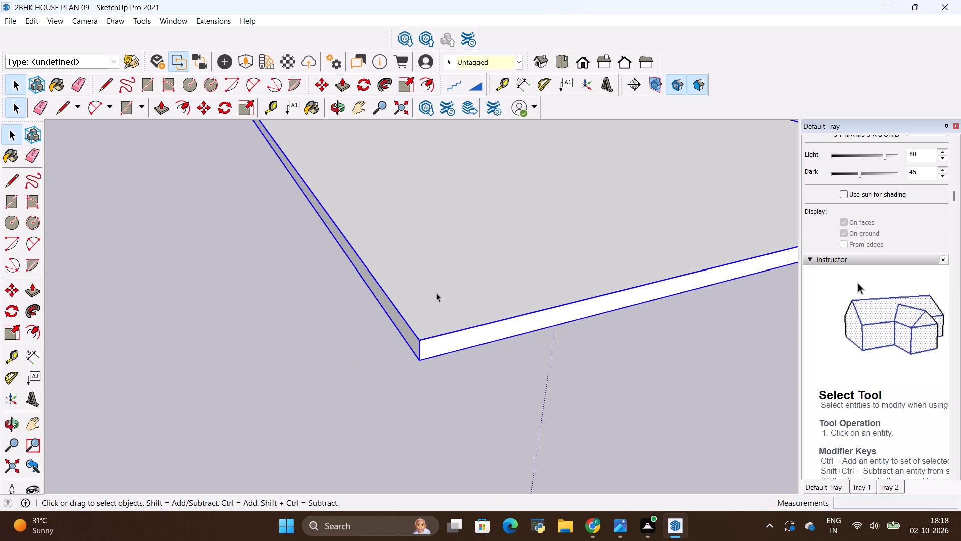
{"action": "key", "text": "m"}
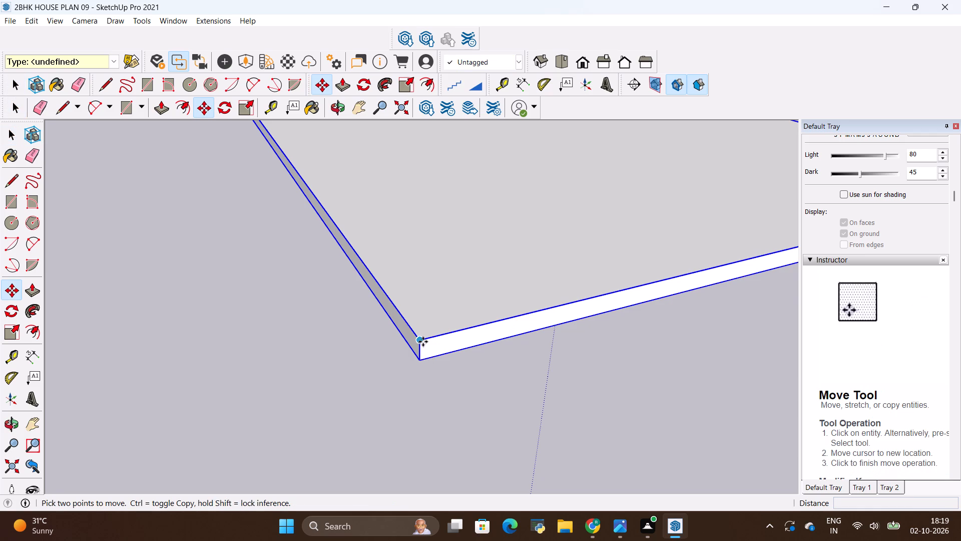
{"action": "left_click", "coordinate": [422, 342]}
{"action": "scroll", "coordinate": [417, 386], "scroll_direction": "down", "scroll_amount": 17}
{"action": "scroll", "coordinate": [427, 360], "scroll_direction": "up", "scroll_amount": 1}
{"action": "scroll", "coordinate": [427, 360], "scroll_direction": "down", "scroll_amount": 3}
{"action": "scroll", "coordinate": [332, 277], "scroll_direction": "up", "scroll_amount": 3}
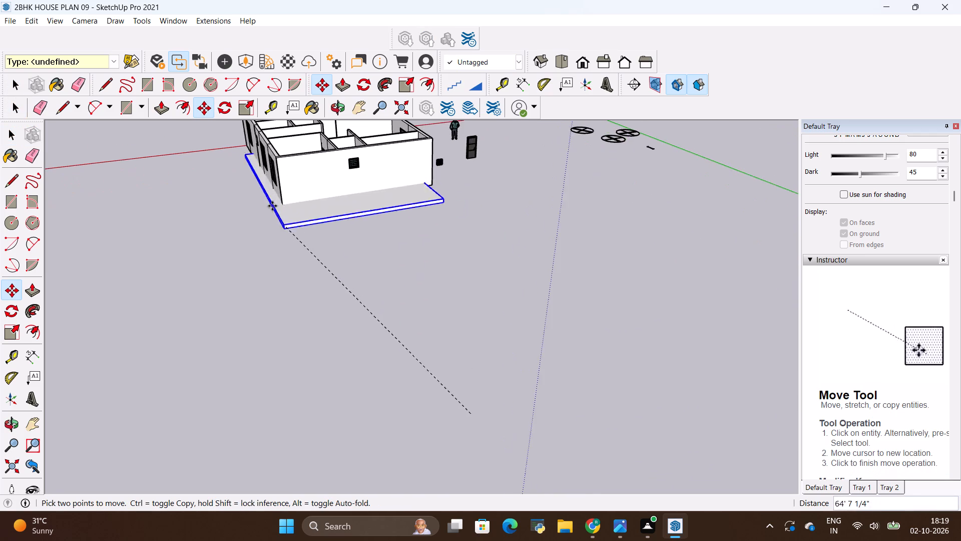
{"action": "scroll", "coordinate": [268, 175], "scroll_direction": "up", "scroll_amount": 15}
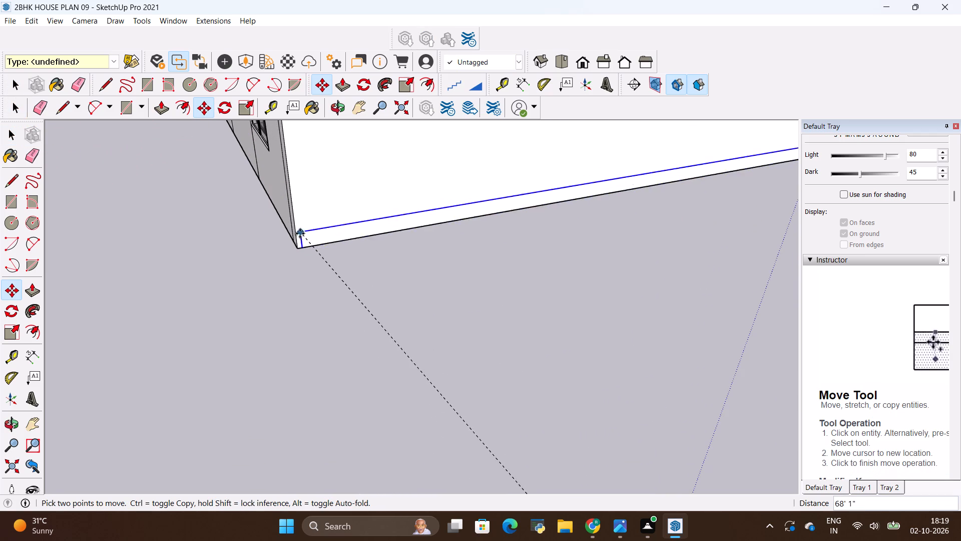
{"action": "scroll", "coordinate": [298, 245], "scroll_direction": "up", "scroll_amount": 6}
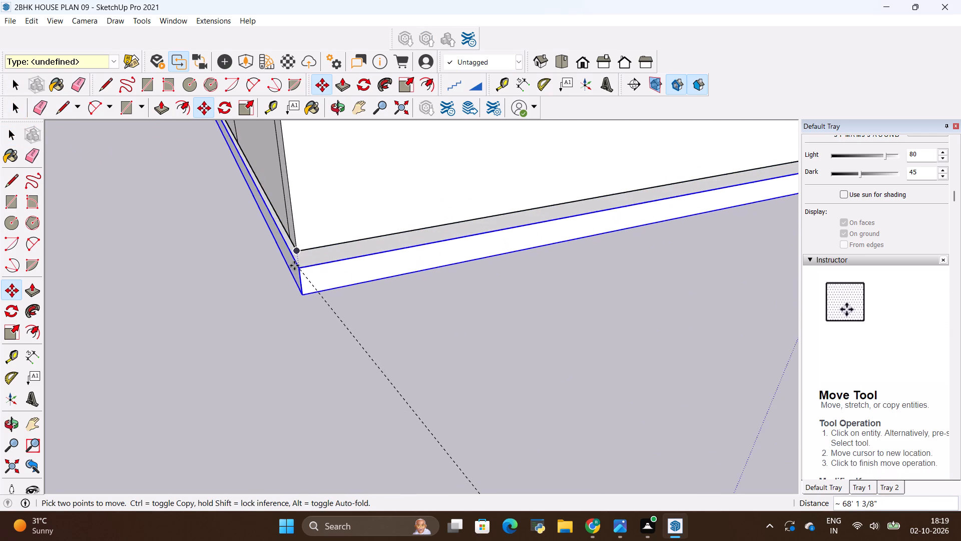
{"action": "left_click_drag", "start_coordinate": [292, 251], "coordinate": [291, 257]}
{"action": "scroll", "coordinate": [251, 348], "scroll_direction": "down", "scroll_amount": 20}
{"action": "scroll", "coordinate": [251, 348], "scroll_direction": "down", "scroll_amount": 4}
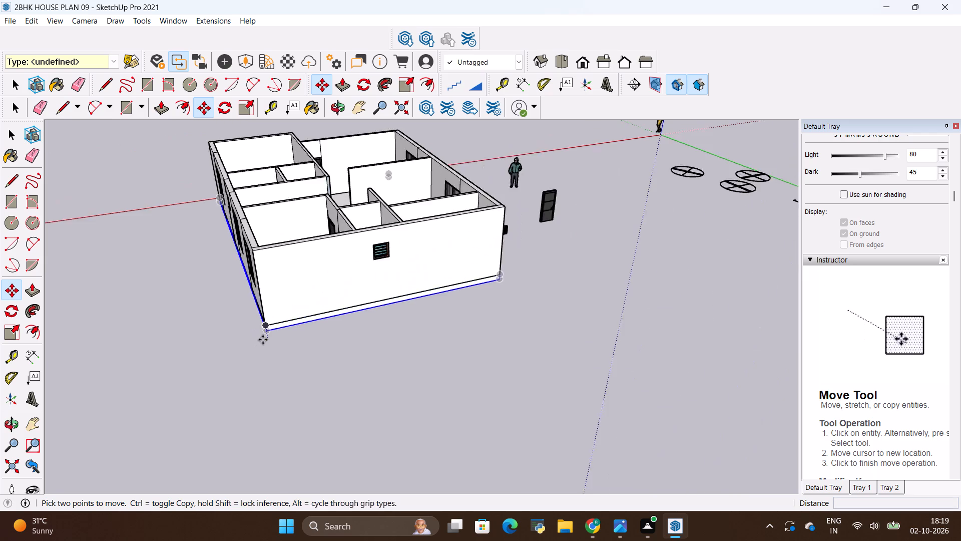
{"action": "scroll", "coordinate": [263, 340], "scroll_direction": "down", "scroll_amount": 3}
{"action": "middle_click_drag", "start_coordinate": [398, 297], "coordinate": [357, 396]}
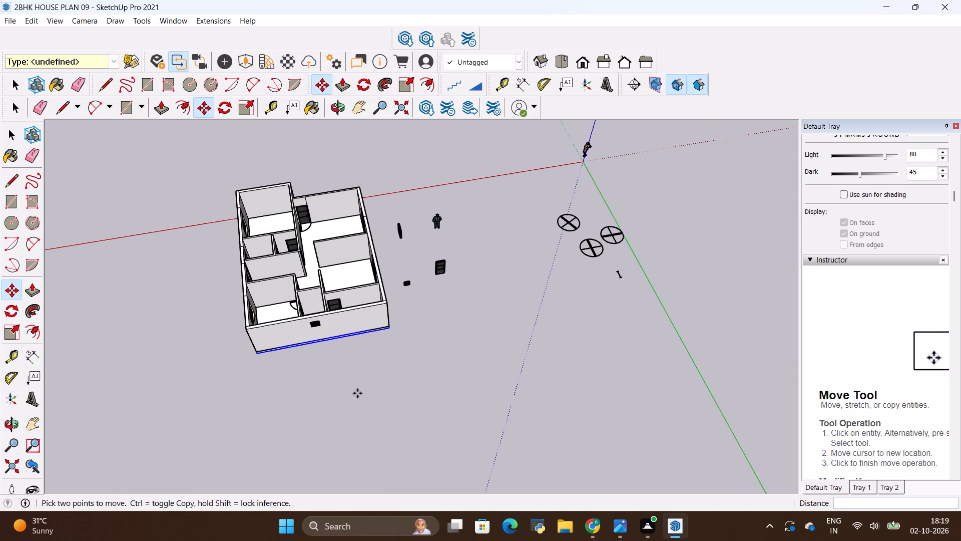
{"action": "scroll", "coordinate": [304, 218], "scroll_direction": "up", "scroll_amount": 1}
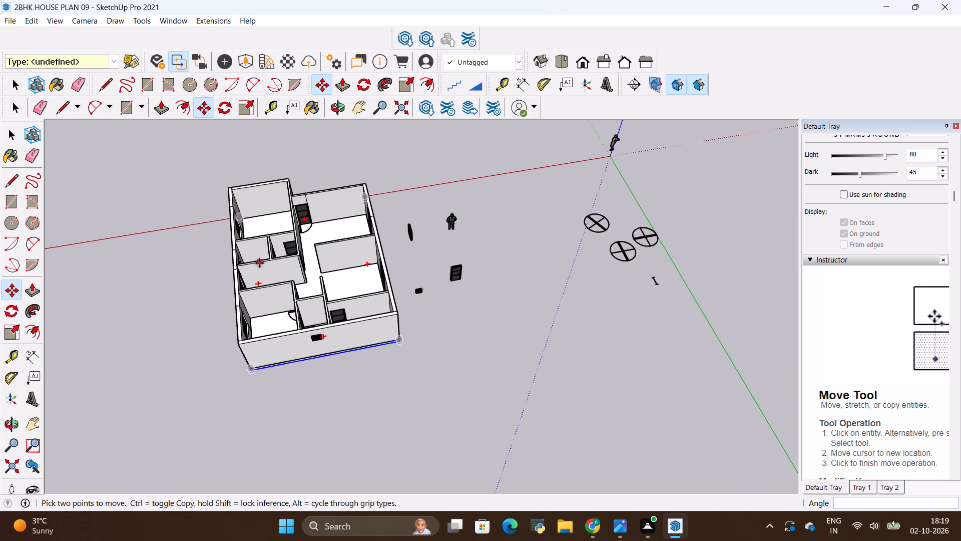
Examine how the house walls sit on the slab, from outside and inside the rooms, and clear the selection.
{"action": "scroll", "coordinate": [257, 275], "scroll_direction": "up", "scroll_amount": 4}
{"action": "scroll", "coordinate": [503, 305], "scroll_direction": "up", "scroll_amount": 1}
{"action": "middle_click_drag", "start_coordinate": [503, 305], "coordinate": [192, 311]}
{"action": "middle_click_drag", "start_coordinate": [493, 305], "coordinate": [335, 301]}
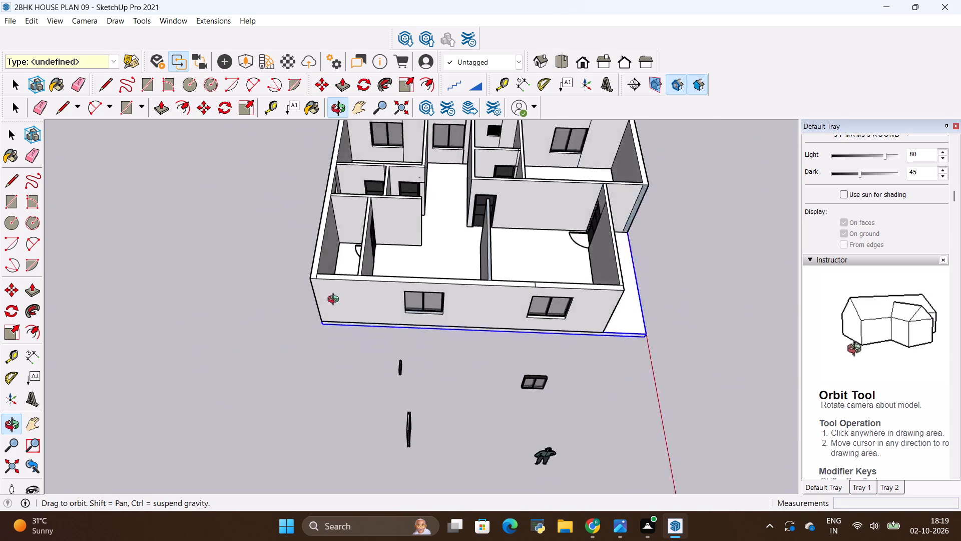
{"action": "middle_click_drag", "start_coordinate": [335, 301], "coordinate": [269, 268]}
{"action": "scroll", "coordinate": [494, 171], "scroll_direction": "up", "scroll_amount": 11}
{"action": "scroll", "coordinate": [455, 264], "scroll_direction": "up", "scroll_amount": 1}
{"action": "middle_click_drag", "start_coordinate": [455, 265], "coordinate": [463, 293]}
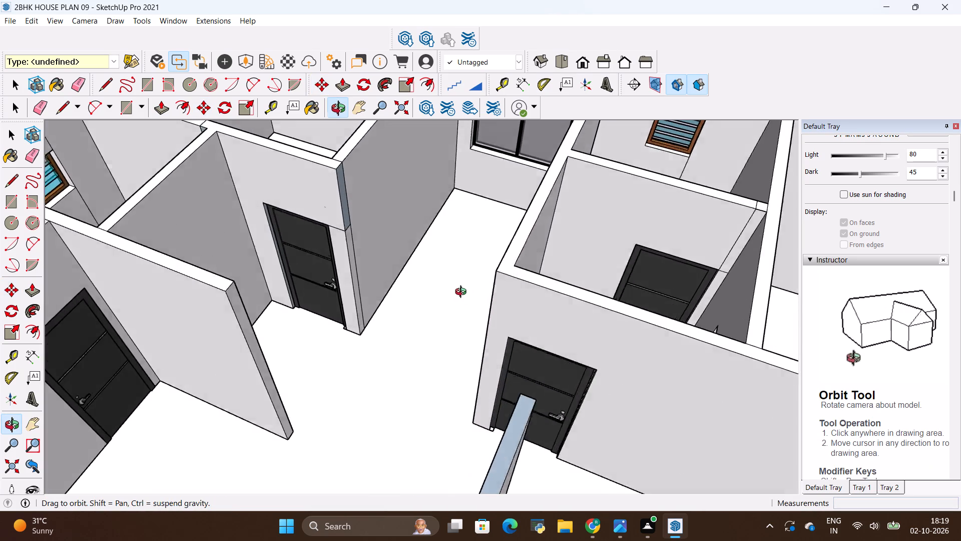
{"action": "middle_click_drag", "start_coordinate": [463, 293], "coordinate": [586, 340]}
{"action": "scroll", "coordinate": [435, 167], "scroll_direction": "up", "scroll_amount": 5}
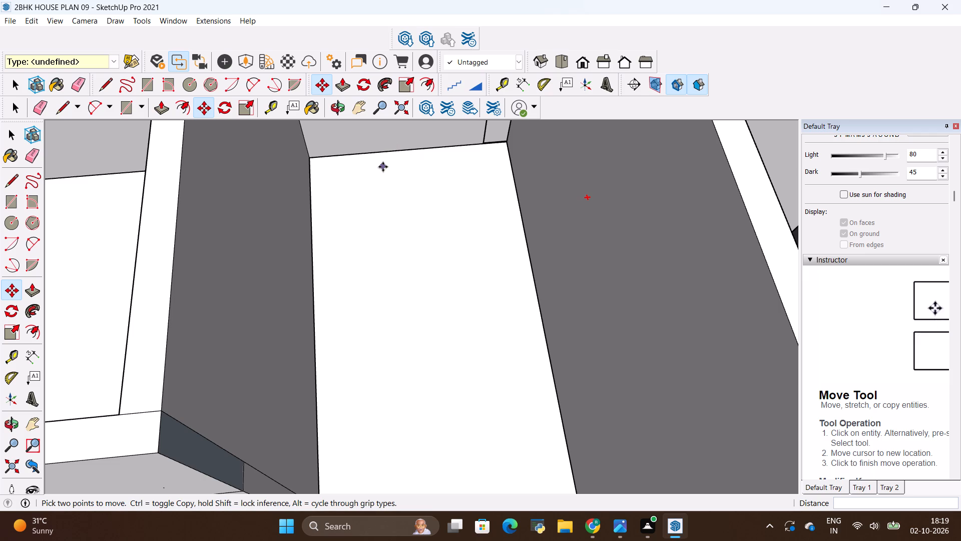
{"action": "key", "text": "l"}
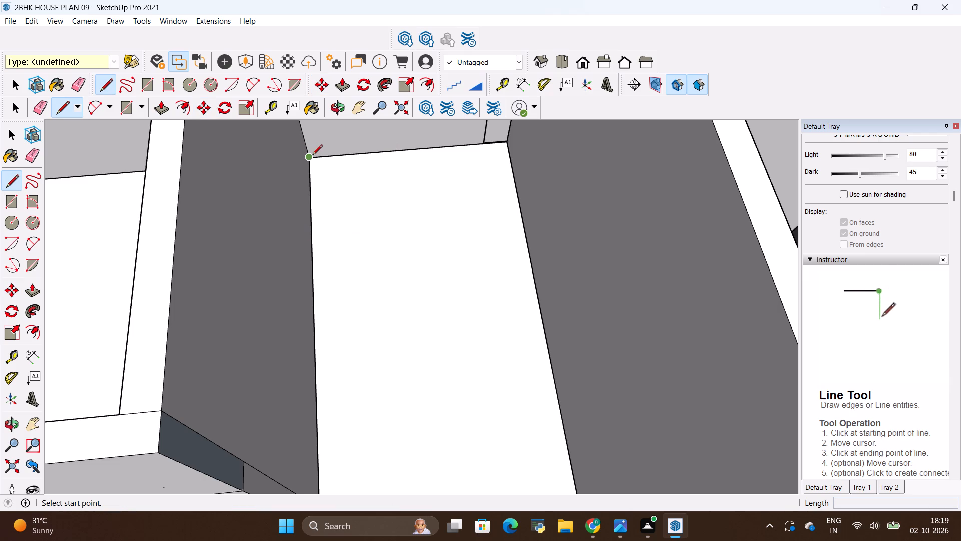
{"action": "scroll", "coordinate": [329, 279], "scroll_direction": "down", "scroll_amount": 6}
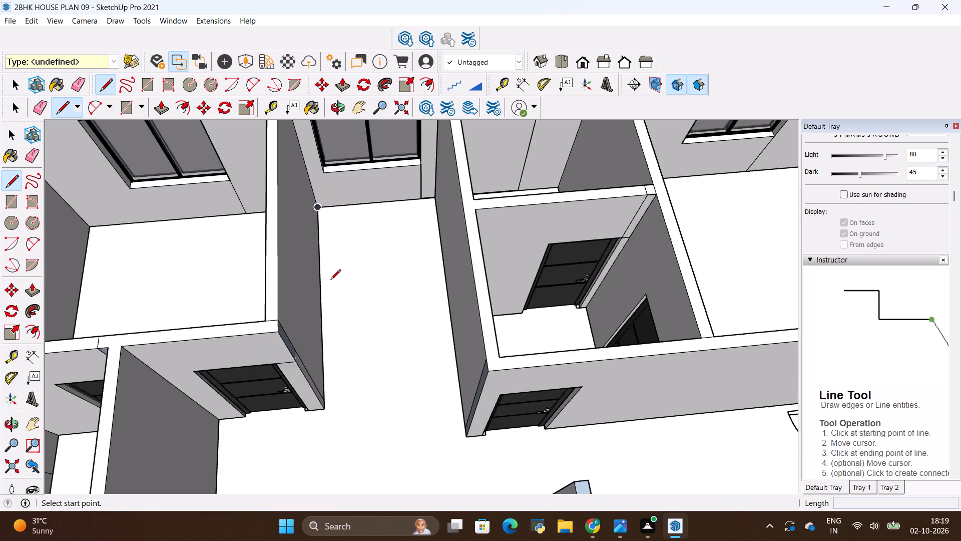
{"action": "scroll", "coordinate": [330, 281], "scroll_direction": "down", "scroll_amount": 12}
{"action": "key", "text": "space"}
{"action": "left_click", "coordinate": [346, 199]}
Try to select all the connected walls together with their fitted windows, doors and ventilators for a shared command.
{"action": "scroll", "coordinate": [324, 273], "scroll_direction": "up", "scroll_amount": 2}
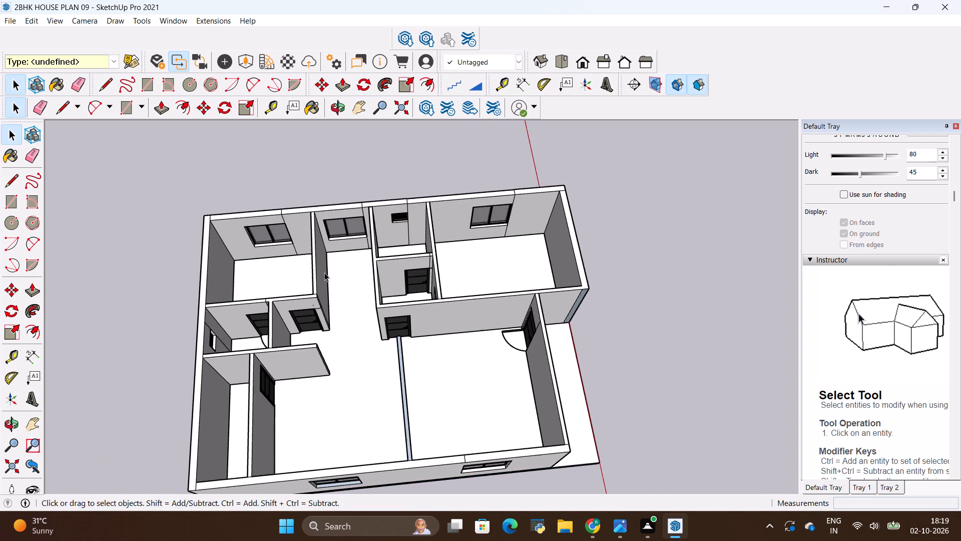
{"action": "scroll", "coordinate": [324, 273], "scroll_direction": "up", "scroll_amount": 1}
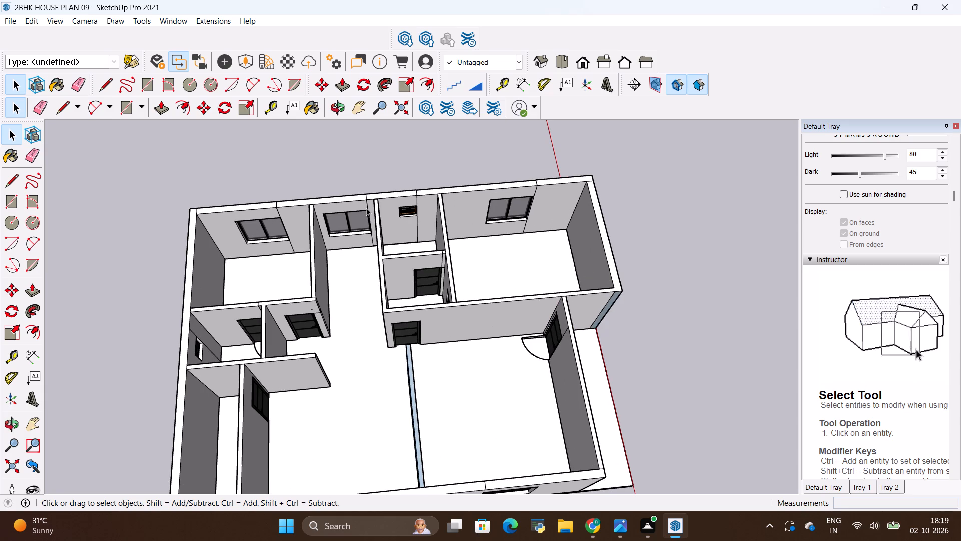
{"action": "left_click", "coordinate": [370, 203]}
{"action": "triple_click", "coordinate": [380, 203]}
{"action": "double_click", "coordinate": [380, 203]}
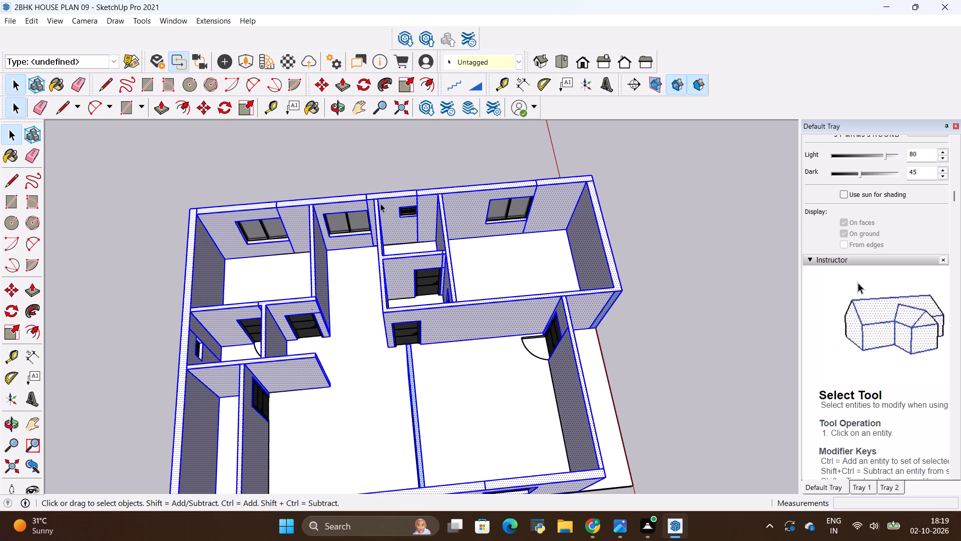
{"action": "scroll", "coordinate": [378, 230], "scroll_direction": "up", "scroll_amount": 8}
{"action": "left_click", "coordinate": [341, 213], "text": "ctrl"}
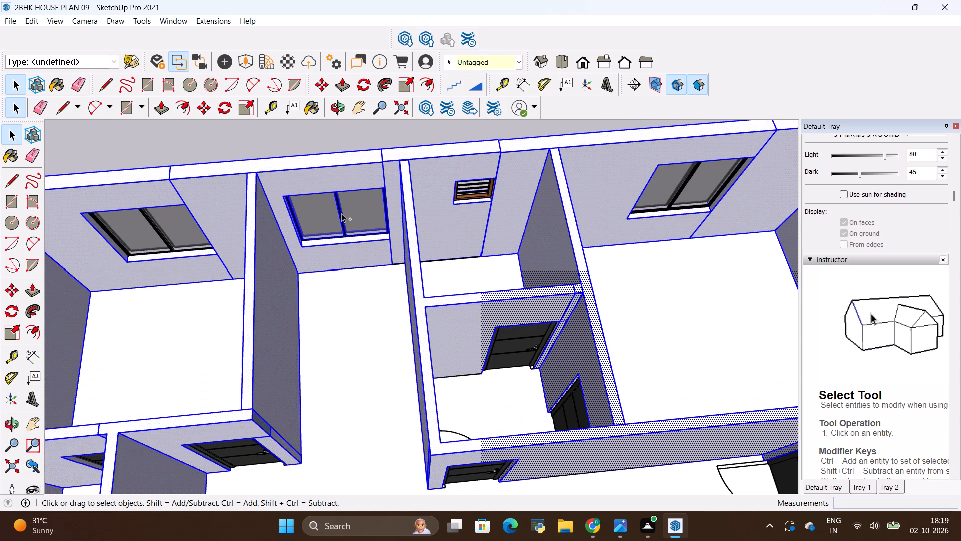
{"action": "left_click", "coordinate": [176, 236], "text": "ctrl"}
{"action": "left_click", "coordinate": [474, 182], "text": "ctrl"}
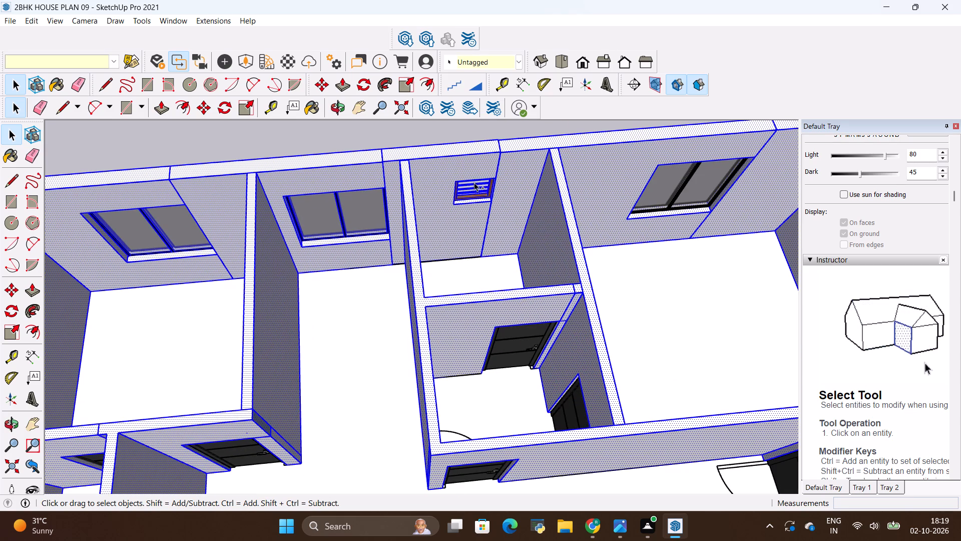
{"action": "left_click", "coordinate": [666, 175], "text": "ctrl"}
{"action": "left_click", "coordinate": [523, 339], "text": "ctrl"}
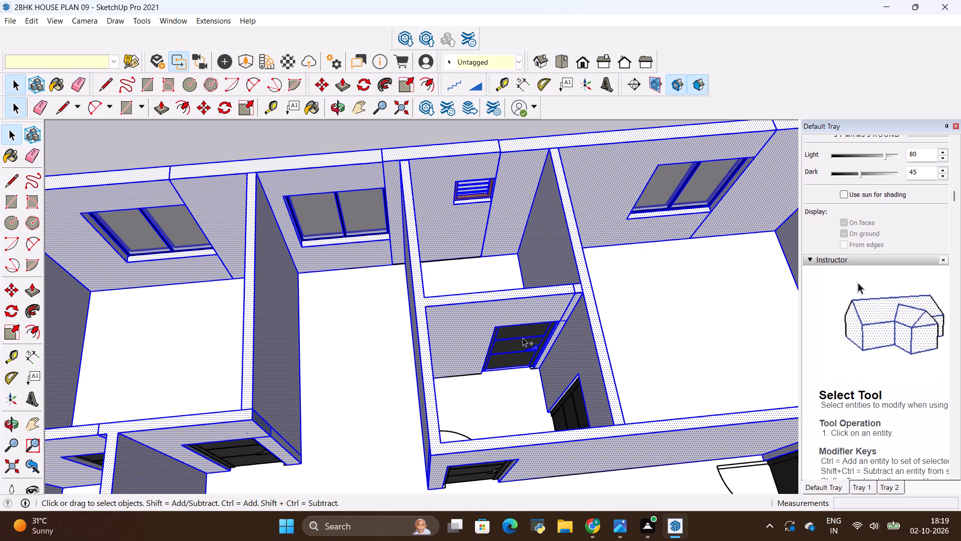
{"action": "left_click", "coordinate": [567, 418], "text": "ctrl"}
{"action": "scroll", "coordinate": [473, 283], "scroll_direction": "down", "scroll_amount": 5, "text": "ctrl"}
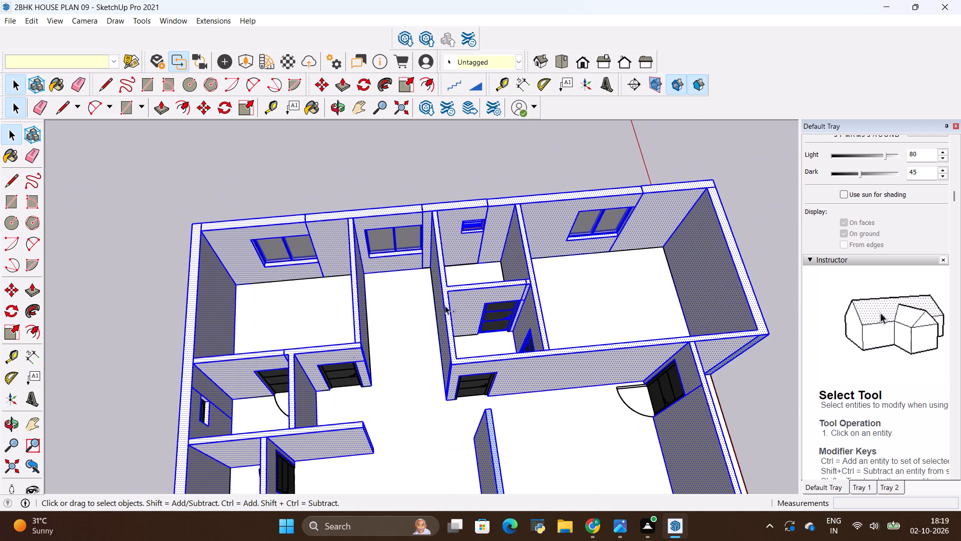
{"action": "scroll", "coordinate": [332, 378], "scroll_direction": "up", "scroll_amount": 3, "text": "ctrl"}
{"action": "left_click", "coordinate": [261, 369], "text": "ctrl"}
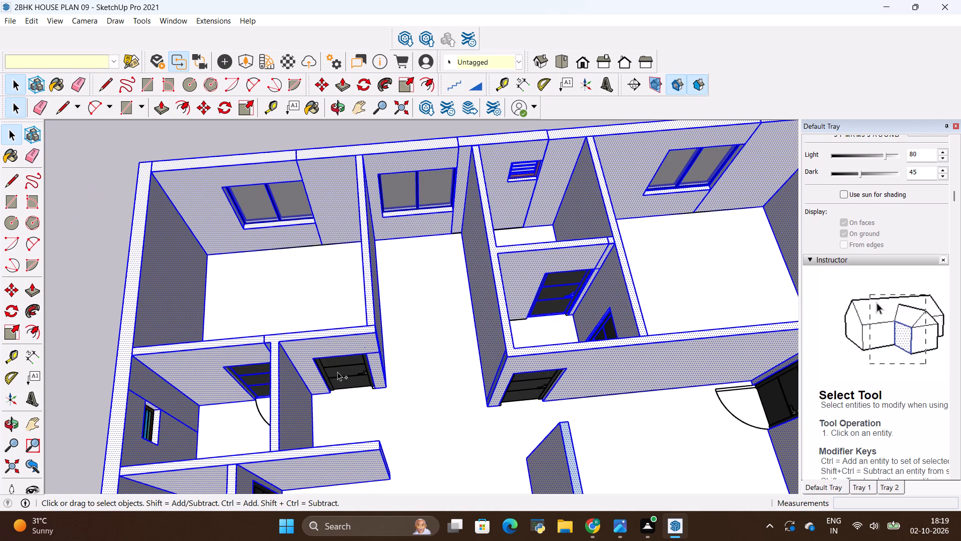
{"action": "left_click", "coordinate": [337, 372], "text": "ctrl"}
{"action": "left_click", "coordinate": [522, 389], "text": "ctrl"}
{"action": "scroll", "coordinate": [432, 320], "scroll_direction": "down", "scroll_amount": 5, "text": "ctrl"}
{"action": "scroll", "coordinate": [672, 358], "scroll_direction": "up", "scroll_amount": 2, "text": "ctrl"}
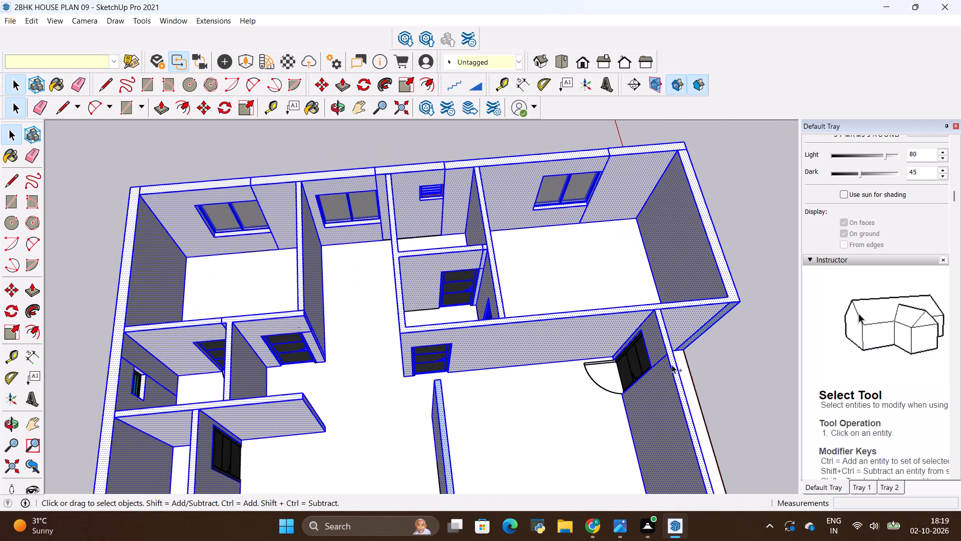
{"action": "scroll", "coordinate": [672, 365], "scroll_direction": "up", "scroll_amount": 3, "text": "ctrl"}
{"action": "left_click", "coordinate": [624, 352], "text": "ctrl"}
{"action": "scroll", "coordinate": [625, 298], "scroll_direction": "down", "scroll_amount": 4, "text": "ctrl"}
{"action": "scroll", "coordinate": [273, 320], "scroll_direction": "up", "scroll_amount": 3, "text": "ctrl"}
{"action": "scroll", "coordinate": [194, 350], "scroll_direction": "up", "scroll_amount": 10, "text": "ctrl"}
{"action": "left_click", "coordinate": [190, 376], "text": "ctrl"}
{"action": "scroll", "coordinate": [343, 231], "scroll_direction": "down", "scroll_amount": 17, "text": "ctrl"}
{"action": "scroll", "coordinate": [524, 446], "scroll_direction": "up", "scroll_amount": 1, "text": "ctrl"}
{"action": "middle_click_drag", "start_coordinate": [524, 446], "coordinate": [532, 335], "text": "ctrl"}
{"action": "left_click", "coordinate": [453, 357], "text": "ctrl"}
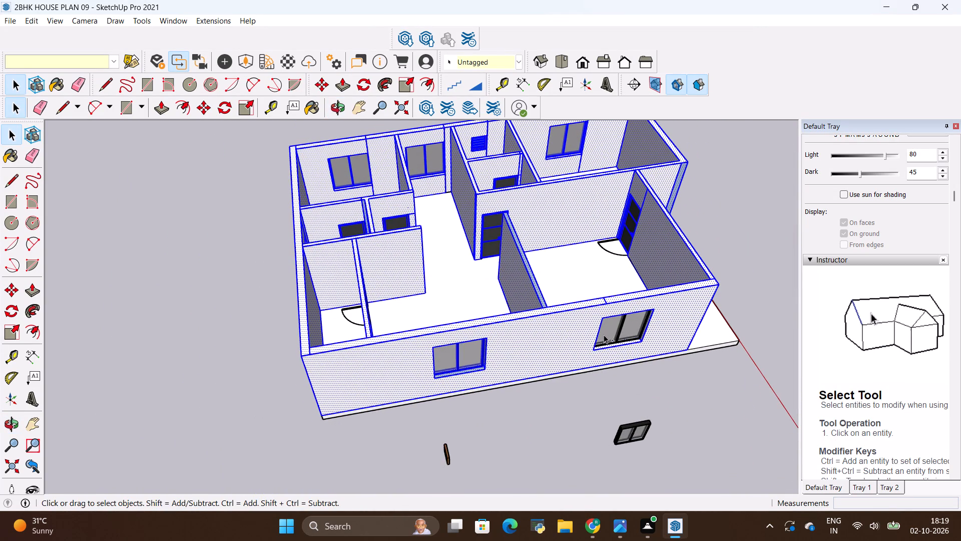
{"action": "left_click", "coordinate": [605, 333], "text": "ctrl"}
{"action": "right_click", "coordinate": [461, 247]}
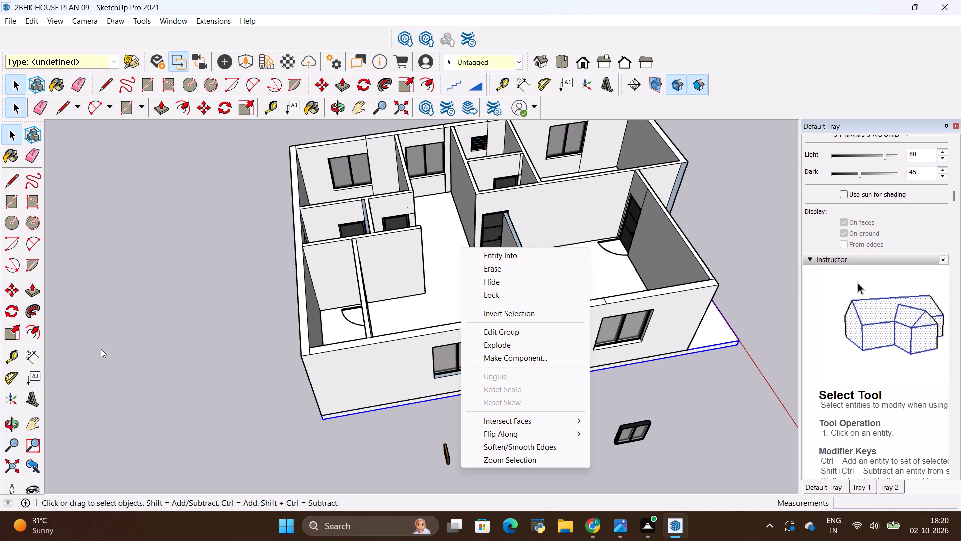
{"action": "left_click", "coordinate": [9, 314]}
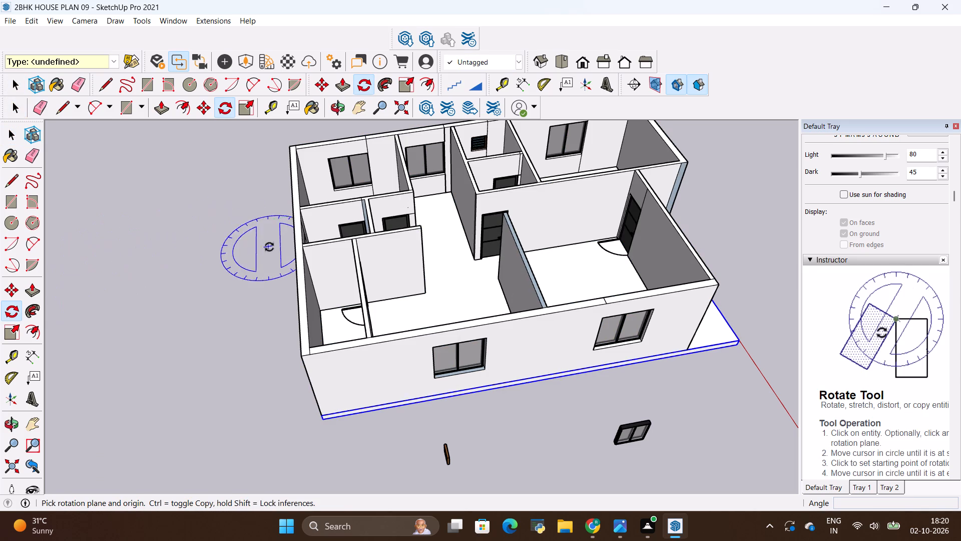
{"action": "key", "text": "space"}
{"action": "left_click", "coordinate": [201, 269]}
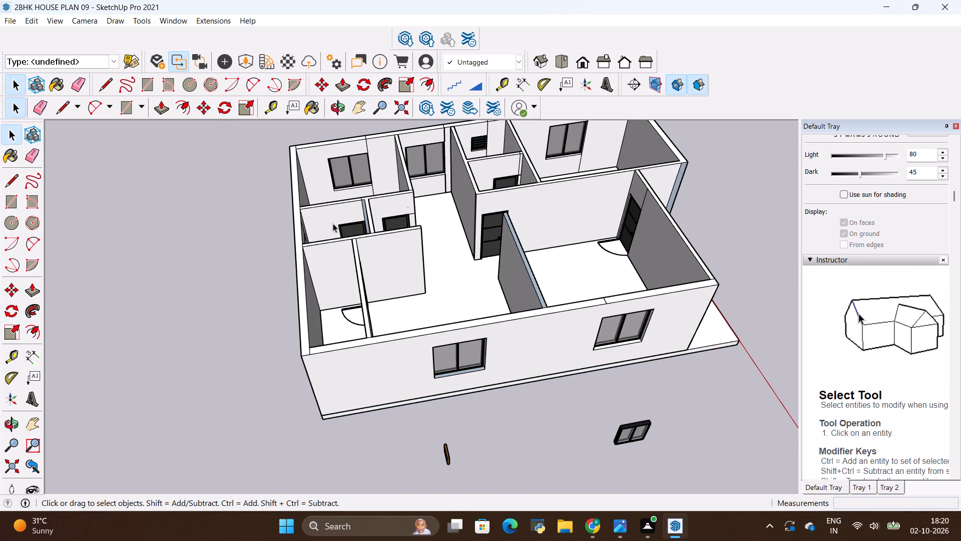
Make one group from all the connected walls together with every fitted window, door and ventilator, leaving out the slab.
{"action": "scroll", "coordinate": [344, 178], "scroll_direction": "up", "scroll_amount": 3}
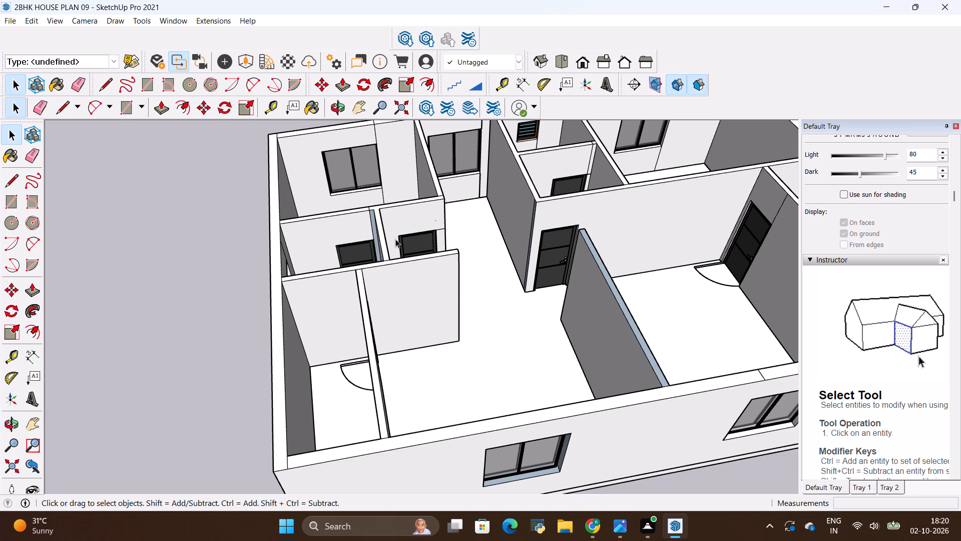
{"action": "triple_click", "coordinate": [396, 239]}
{"action": "triple_click", "coordinate": [396, 238]}
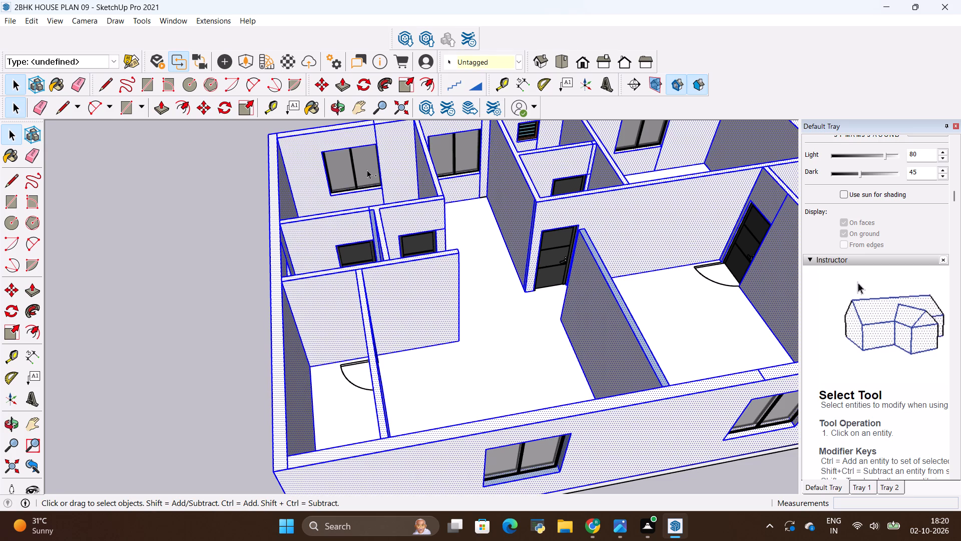
{"action": "left_click", "coordinate": [366, 170], "text": "ctrl"}
{"action": "left_click", "coordinate": [477, 154], "text": "ctrl"}
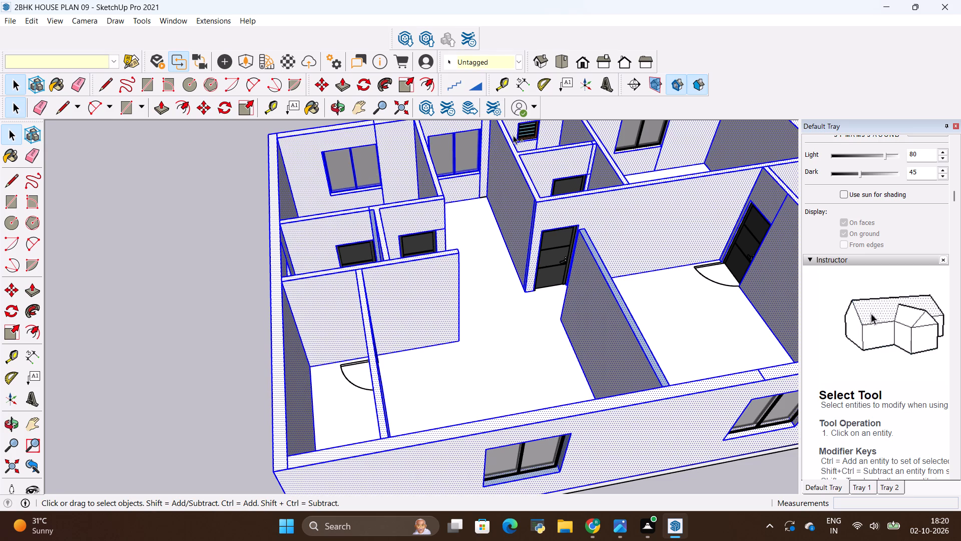
{"action": "left_click", "coordinate": [520, 132], "text": "ctrl"}
{"action": "left_click", "coordinate": [568, 182], "text": "ctrl"}
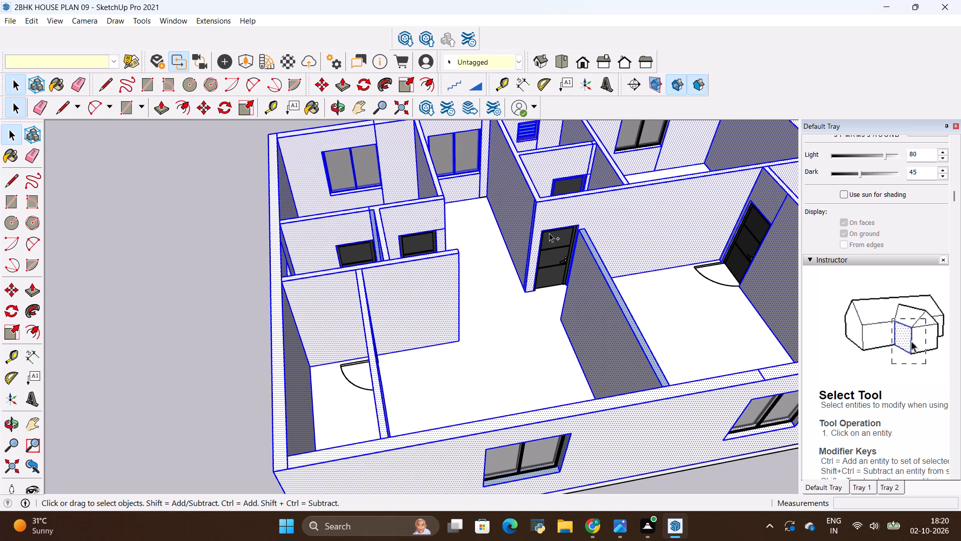
{"action": "left_click", "coordinate": [549, 233], "text": "ctrl"}
{"action": "left_click", "coordinate": [410, 238], "text": "ctrl"}
{"action": "left_click", "coordinate": [364, 251], "text": "ctrl"}
{"action": "scroll", "coordinate": [344, 296], "scroll_direction": "down", "scroll_amount": 1, "text": "ctrl"}
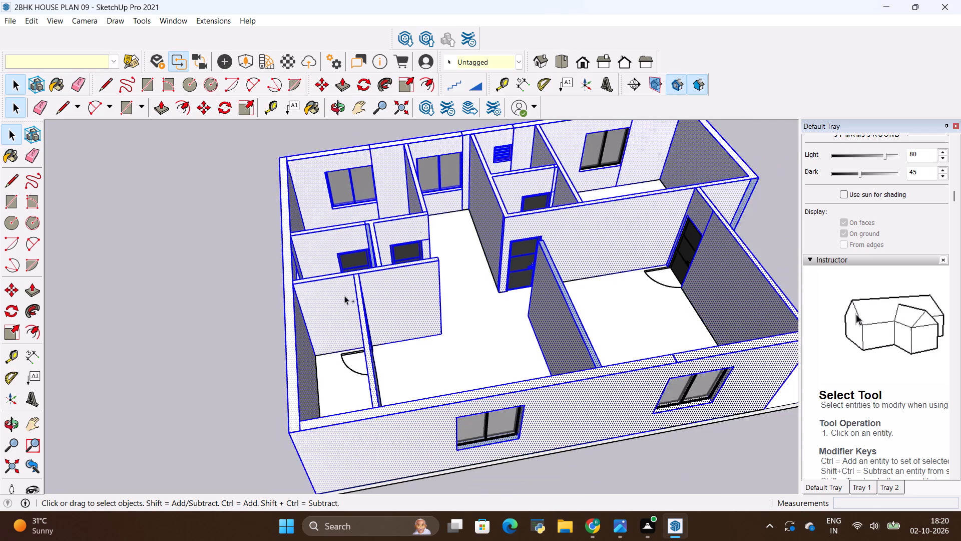
{"action": "scroll", "coordinate": [344, 296], "scroll_direction": "down", "scroll_amount": 2, "text": "ctrl"}
{"action": "left_click", "coordinate": [594, 154], "text": "ctrl"}
{"action": "scroll", "coordinate": [646, 242], "scroll_direction": "up", "scroll_amount": 3, "text": "ctrl"}
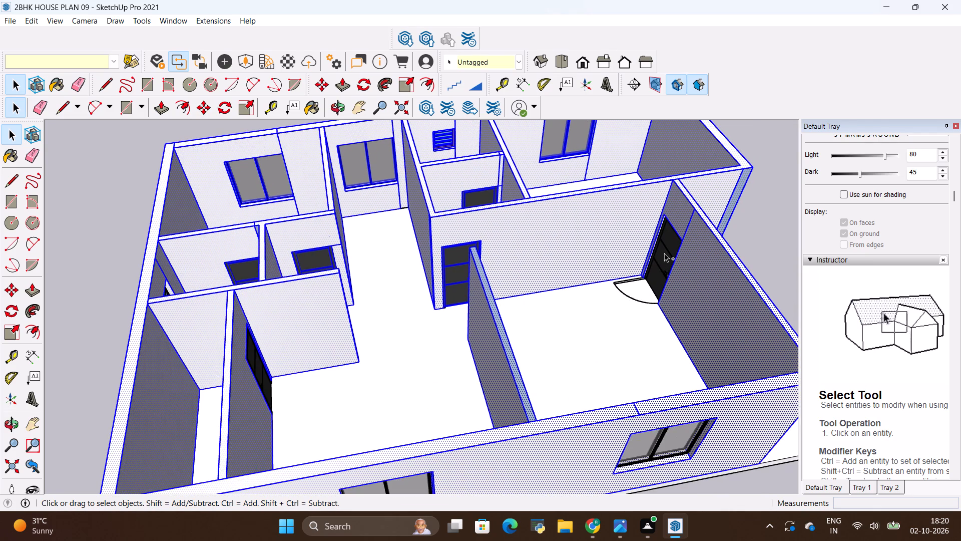
{"action": "left_click", "coordinate": [664, 253], "text": "ctrl"}
{"action": "scroll", "coordinate": [227, 340], "scroll_direction": "up", "scroll_amount": 3, "text": "ctrl"}
{"action": "left_click", "coordinate": [266, 365], "text": "ctrl"}
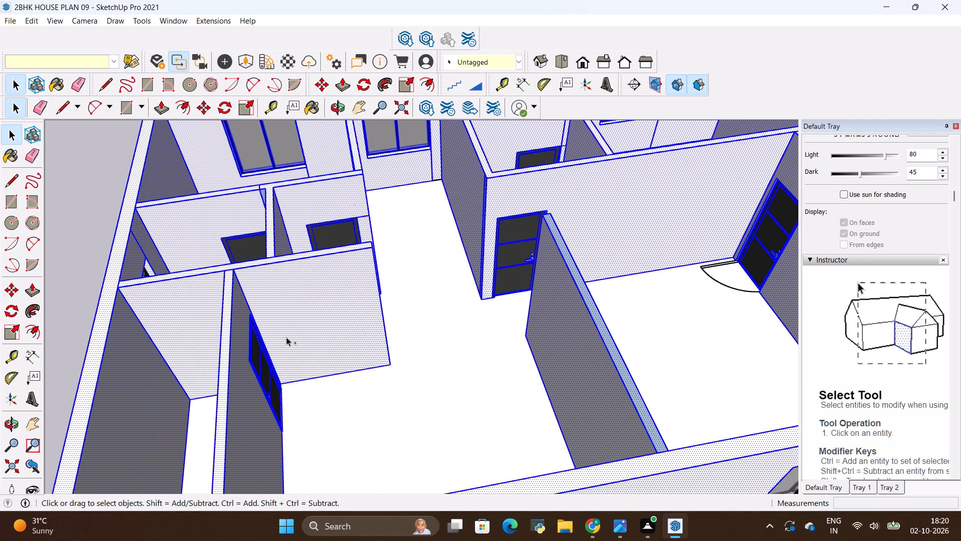
{"action": "scroll", "coordinate": [340, 284], "scroll_direction": "down", "scroll_amount": 4, "text": "ctrl"}
{"action": "middle_click_drag", "start_coordinate": [250, 242], "coordinate": [157, 351], "text": "ctrl"}
{"action": "scroll", "coordinate": [230, 308], "scroll_direction": "up", "scroll_amount": 3, "text": "ctrl"}
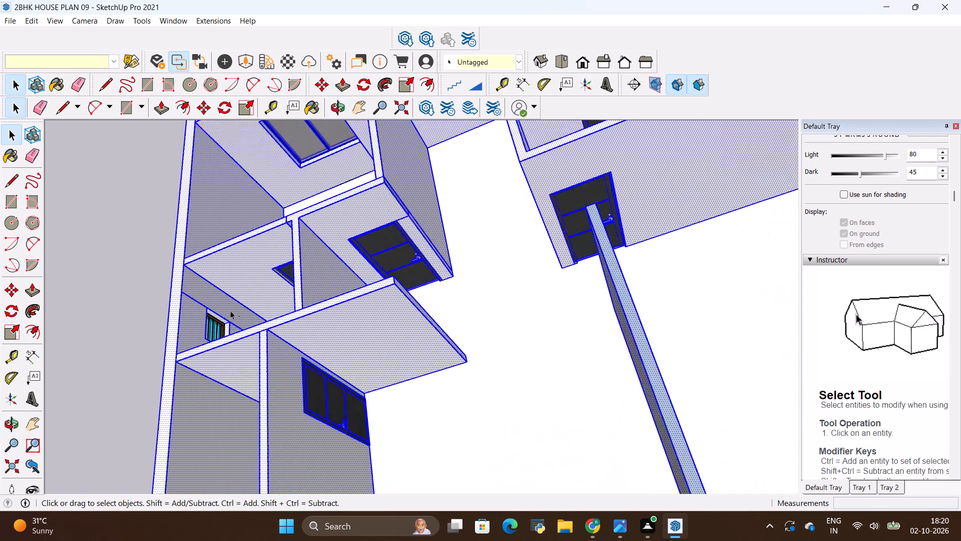
{"action": "scroll", "coordinate": [230, 311], "scroll_direction": "up", "scroll_amount": 5, "text": "ctrl"}
{"action": "left_click", "coordinate": [217, 326], "text": "ctrl"}
{"action": "scroll", "coordinate": [205, 267], "scroll_direction": "down", "scroll_amount": 10, "text": "ctrl"}
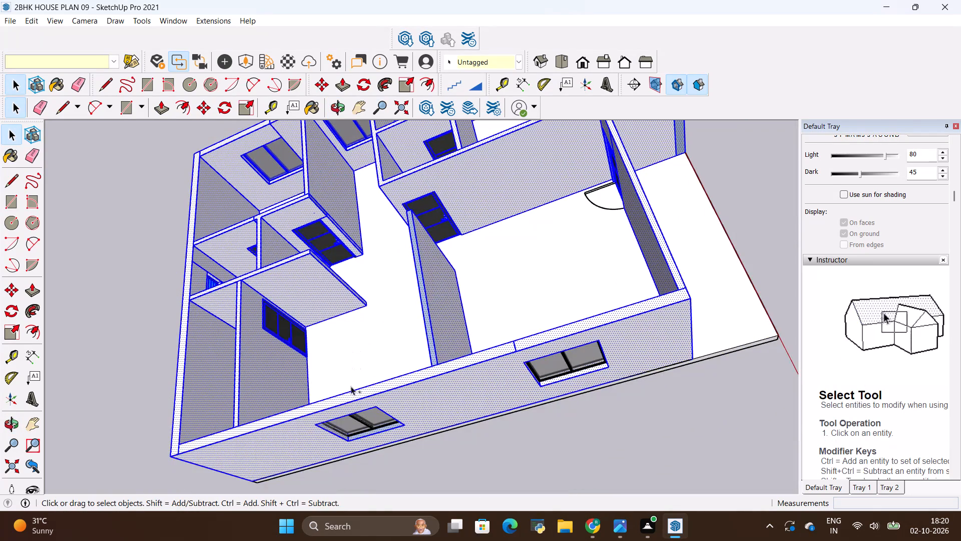
{"action": "middle_click_drag", "start_coordinate": [353, 403], "coordinate": [356, 314], "text": "ctrl"}
{"action": "left_click", "coordinate": [353, 397], "text": "ctrl"}
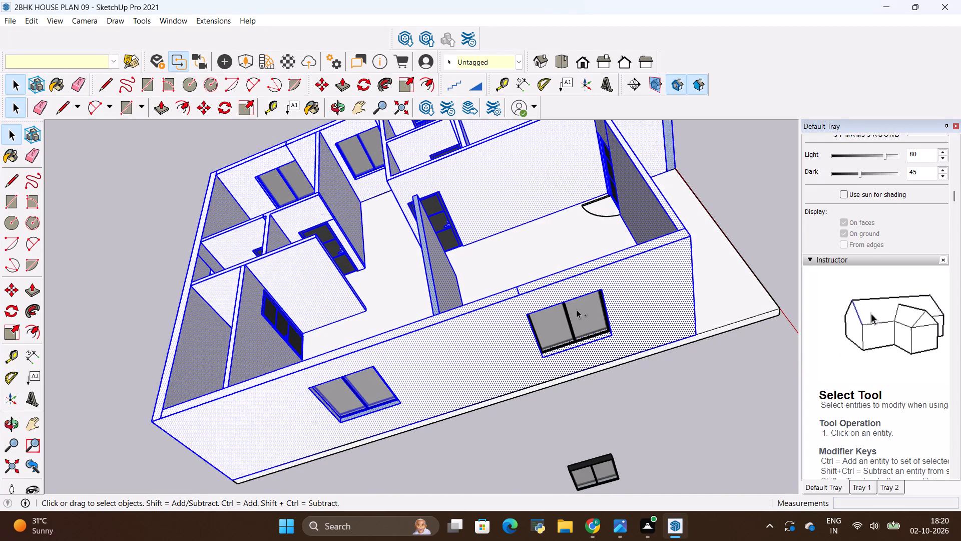
{"action": "left_click", "coordinate": [577, 309], "text": "ctrl"}
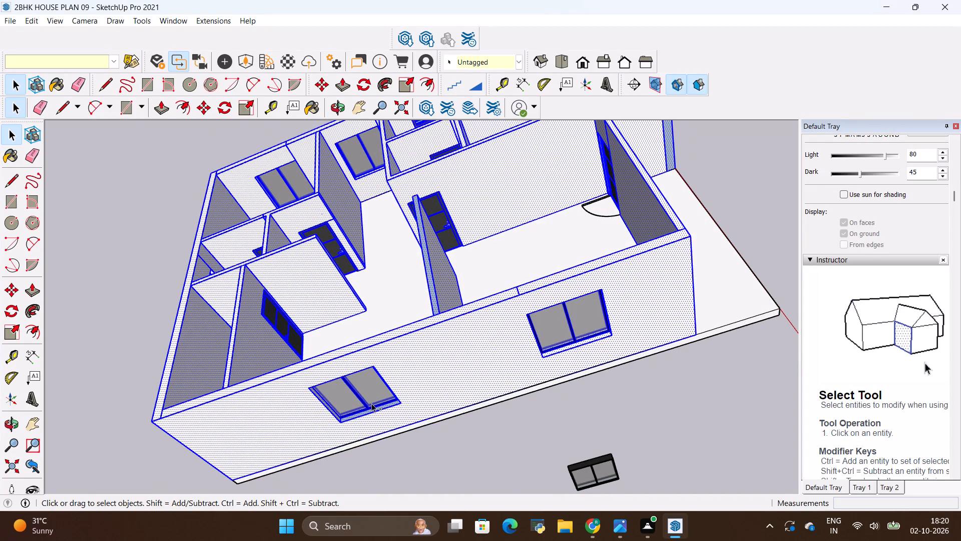
{"action": "right_click", "coordinate": [371, 404], "text": "ctrl"}
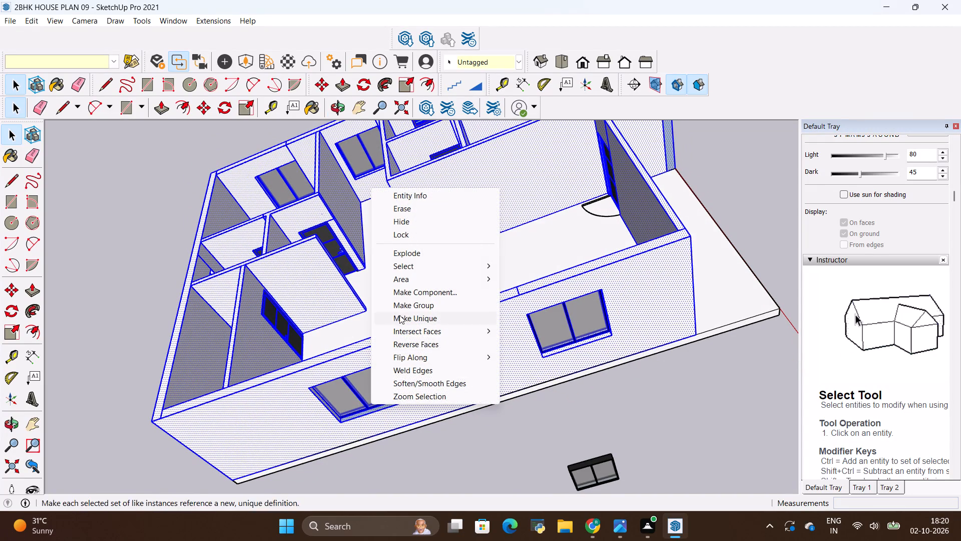
{"action": "left_click", "coordinate": [403, 304]}
Examine the grouped house on its slab from several sides and above the rooms.
{"action": "scroll", "coordinate": [476, 306], "scroll_direction": "down", "scroll_amount": 5}
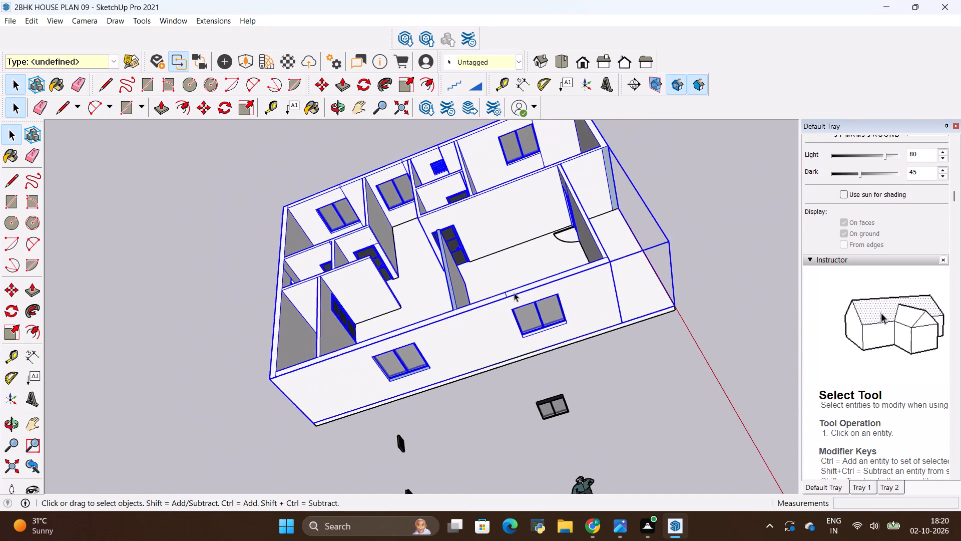
{"action": "scroll", "coordinate": [514, 293], "scroll_direction": "down", "scroll_amount": 2}
{"action": "middle_click_drag", "start_coordinate": [595, 263], "coordinate": [380, 259]}
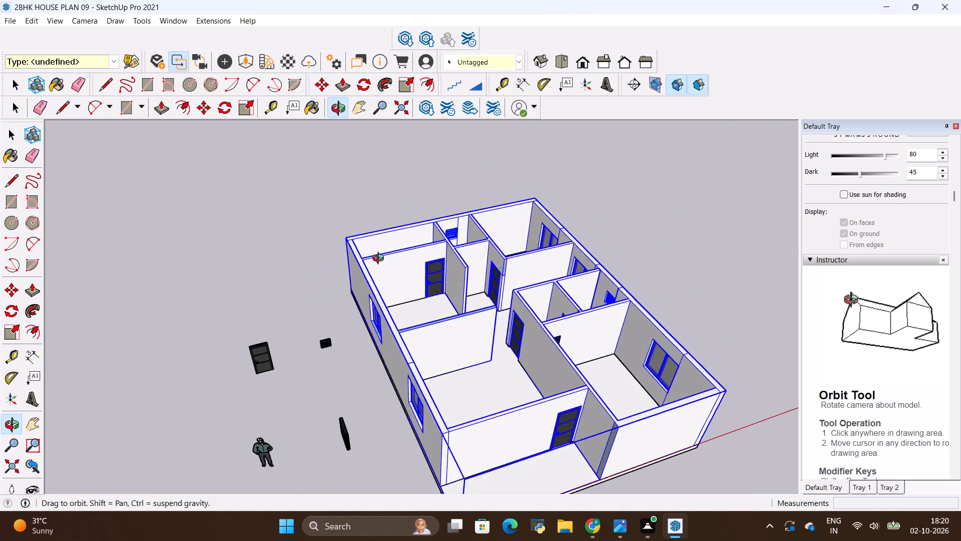
{"action": "middle_click_drag", "start_coordinate": [380, 259], "coordinate": [640, 308]}
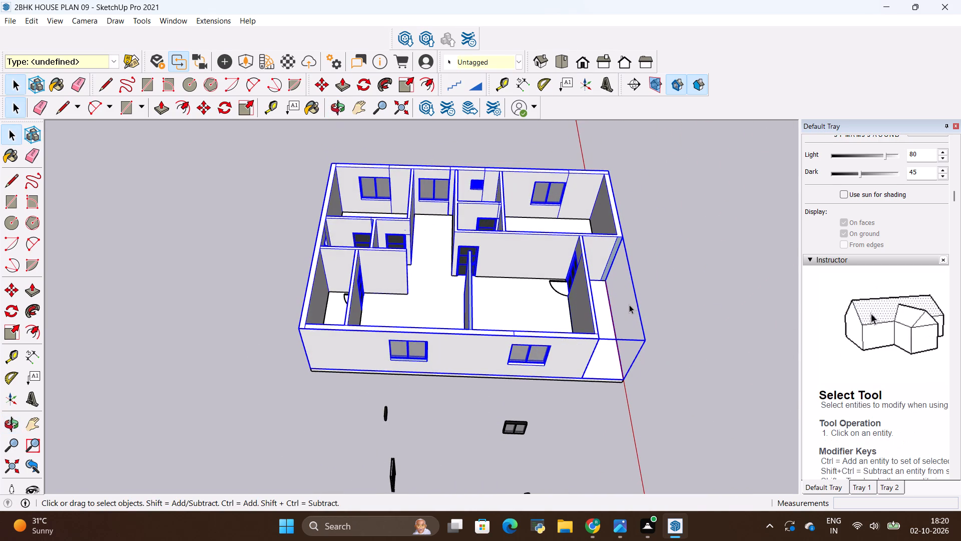
{"action": "scroll", "coordinate": [545, 199], "scroll_direction": "up", "scroll_amount": 1}
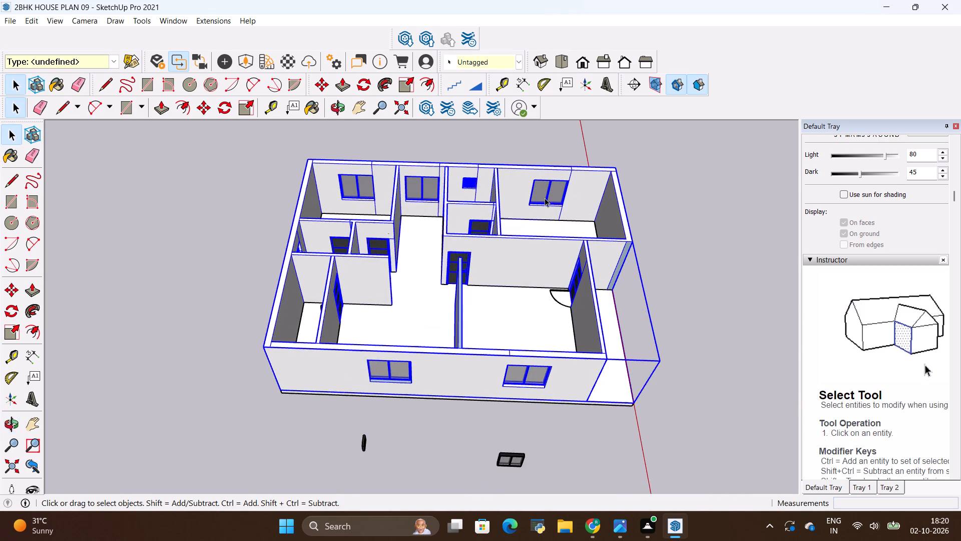
{"action": "scroll", "coordinate": [466, 168], "scroll_direction": "up", "scroll_amount": 10}
{"action": "scroll", "coordinate": [485, 205], "scroll_direction": "down", "scroll_amount": 7}
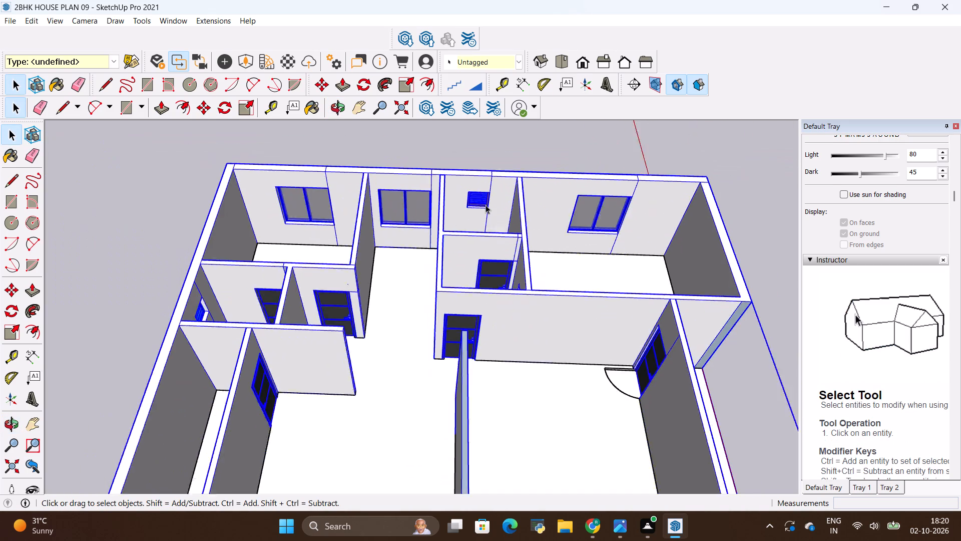
Examine the grouped house on its slab from several sides and from above, and clear the selection.
{"action": "scroll", "coordinate": [486, 205], "scroll_direction": "down", "scroll_amount": 3}
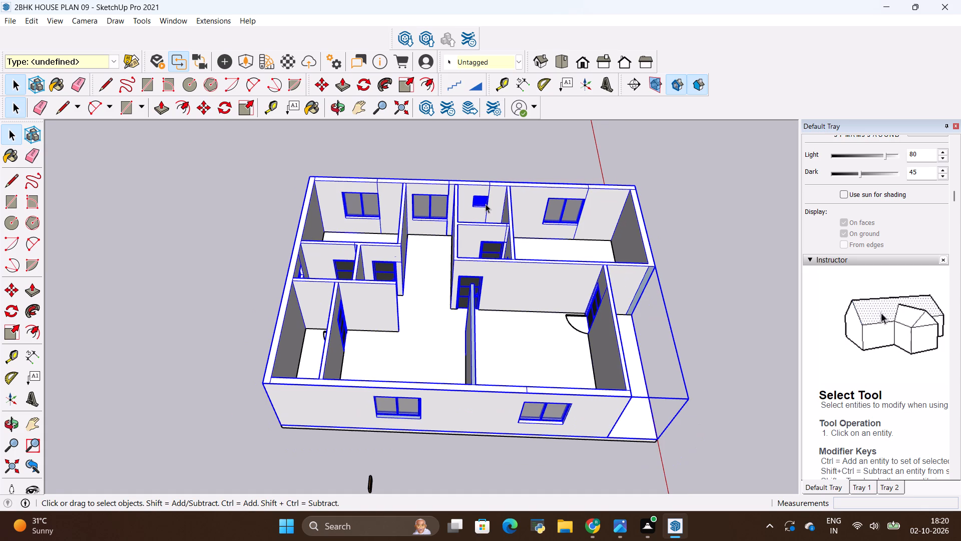
{"action": "scroll", "coordinate": [486, 204], "scroll_direction": "down", "scroll_amount": 3}
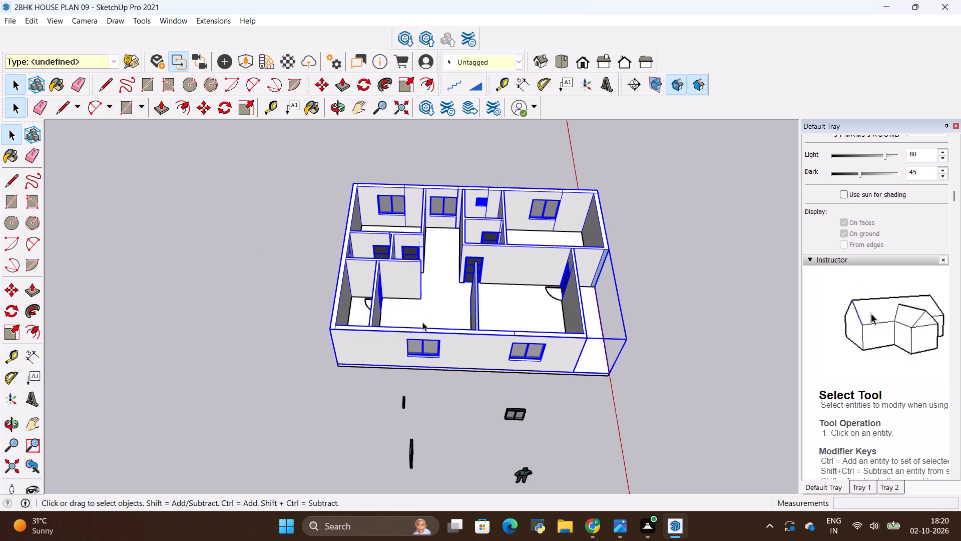
{"action": "middle_click_drag", "start_coordinate": [328, 384], "coordinate": [330, 354]}
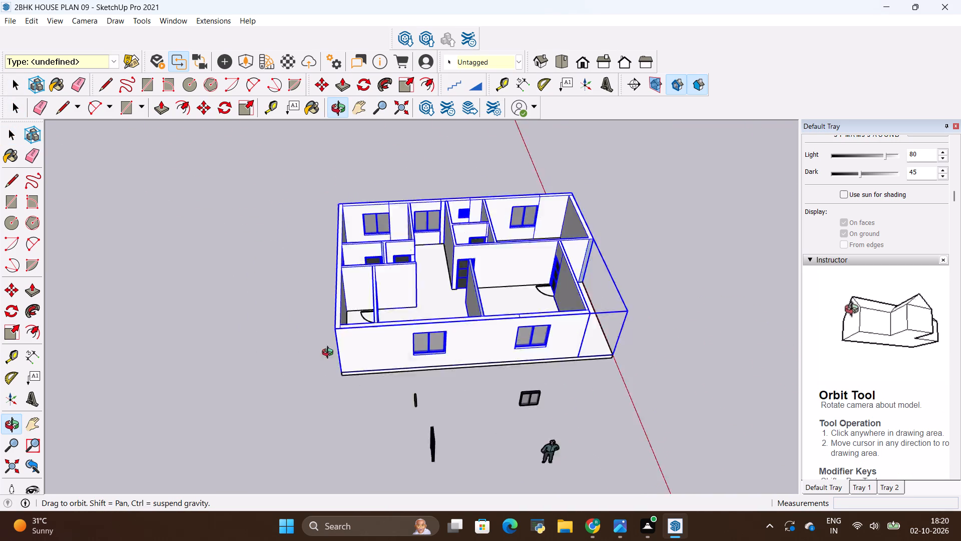
{"action": "middle_click_drag", "start_coordinate": [330, 354], "coordinate": [287, 362]}
{"action": "scroll", "coordinate": [377, 317], "scroll_direction": "up", "scroll_amount": 3}
{"action": "scroll", "coordinate": [377, 317], "scroll_direction": "down", "scroll_amount": 3}
{"action": "scroll", "coordinate": [377, 317], "scroll_direction": "up", "scroll_amount": 3}
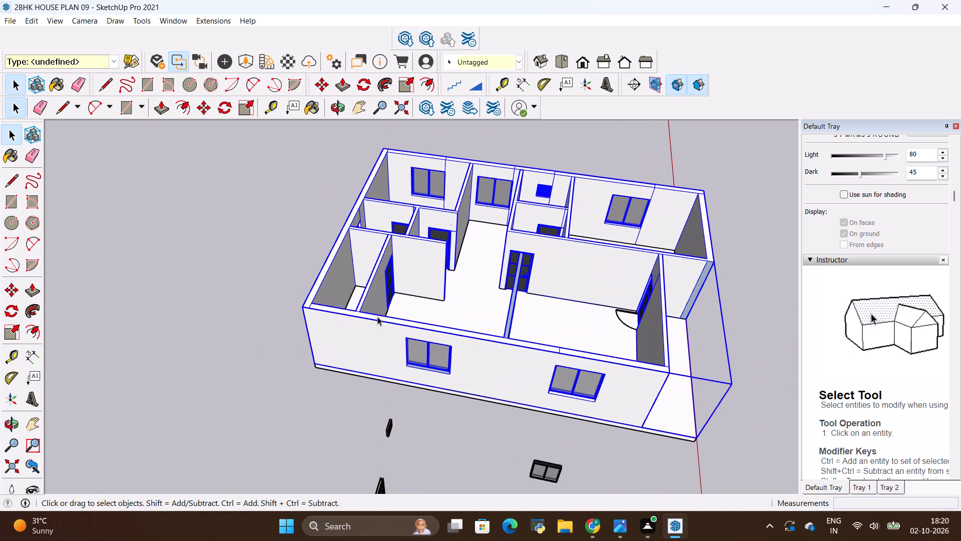
{"action": "middle_click_drag", "start_coordinate": [377, 317], "coordinate": [444, 357]}
{"action": "scroll", "coordinate": [445, 352], "scroll_direction": "up", "scroll_amount": 3}
{"action": "scroll", "coordinate": [446, 345], "scroll_direction": "down", "scroll_amount": 3}
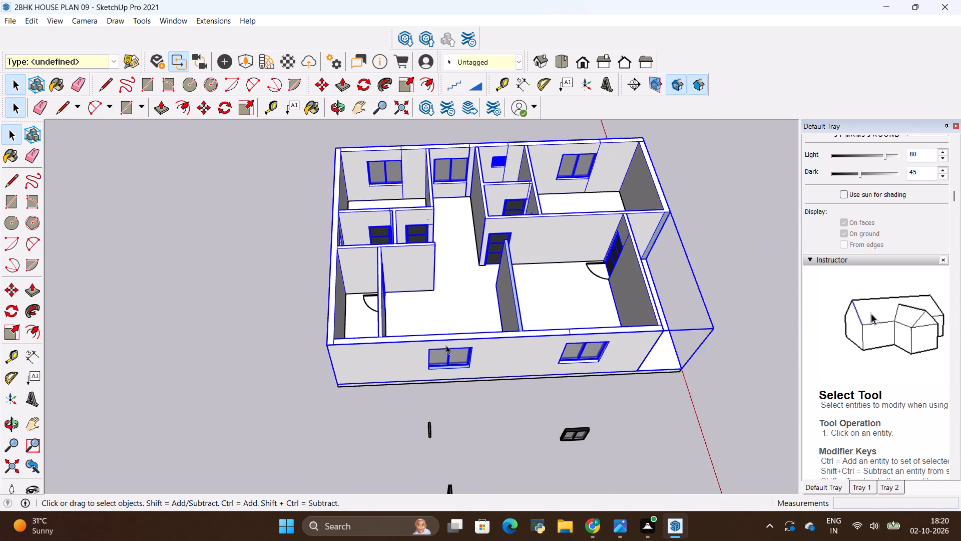
{"action": "scroll", "coordinate": [446, 345], "scroll_direction": "down", "scroll_amount": 2}
{"action": "scroll", "coordinate": [464, 340], "scroll_direction": "up", "scroll_amount": 4}
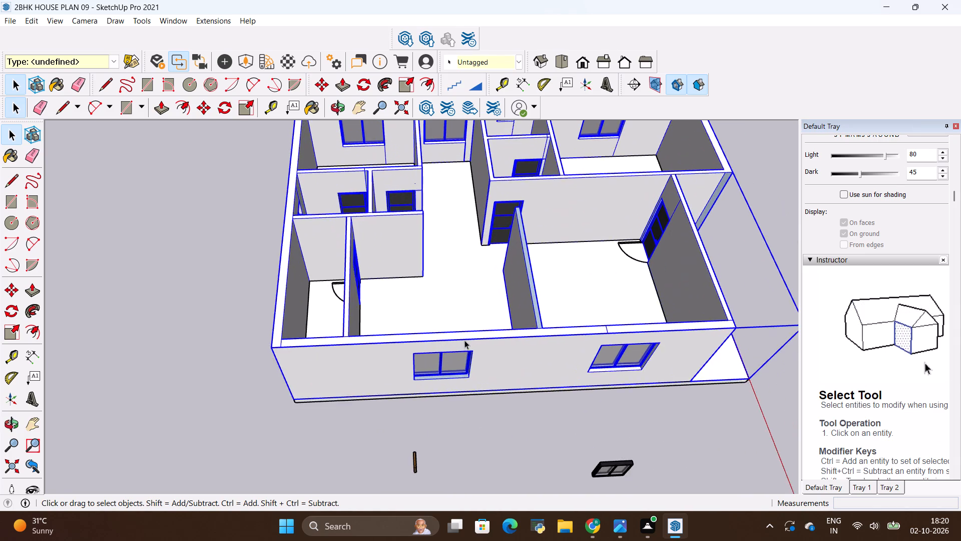
{"action": "scroll", "coordinate": [464, 340], "scroll_direction": "down", "scroll_amount": 6}
{"action": "middle_click_drag", "start_coordinate": [564, 345], "coordinate": [260, 308]}
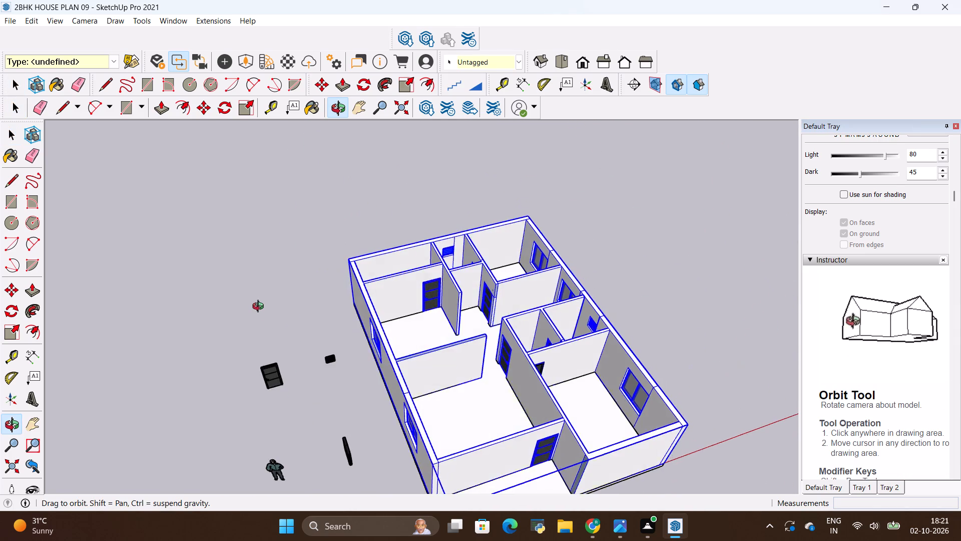
{"action": "middle_click_drag", "start_coordinate": [260, 308], "coordinate": [558, 336]}
{"action": "key", "text": "space"}
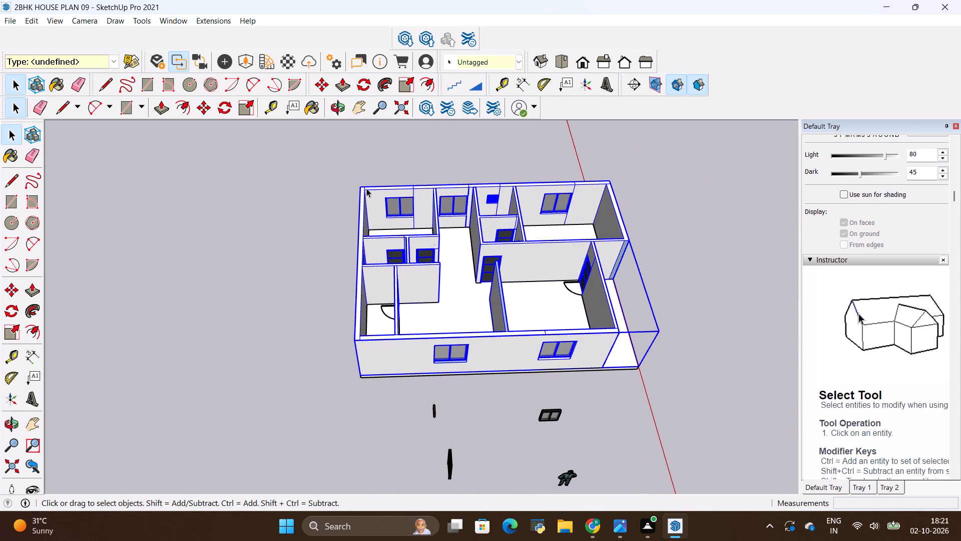
{"action": "left_click", "coordinate": [291, 181]}
Inspect the passage floor between the rooms, checking which edges and faces can be selected there, and clear the selection.
{"action": "scroll", "coordinate": [543, 204], "scroll_direction": "up", "scroll_amount": 8}
{"action": "scroll", "coordinate": [404, 287], "scroll_direction": "up", "scroll_amount": 4}
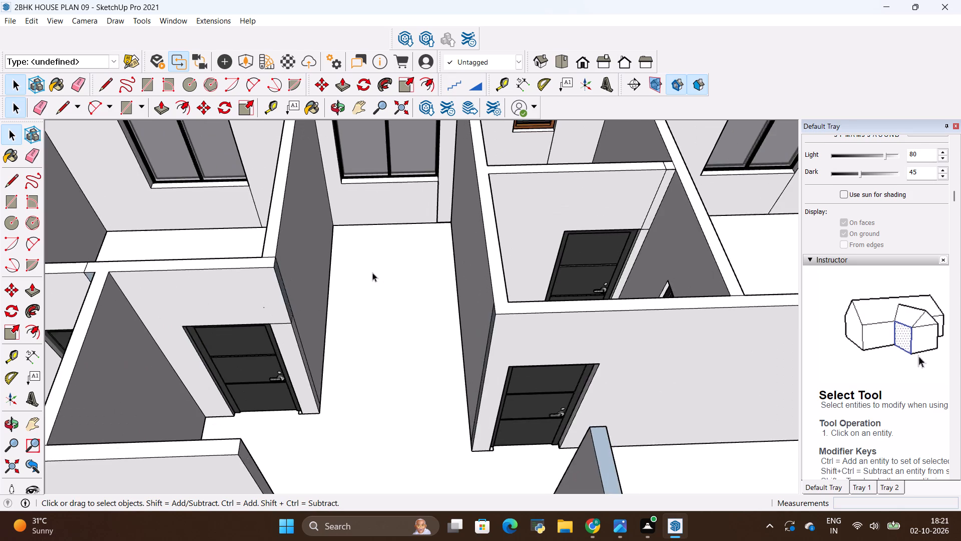
{"action": "scroll", "coordinate": [372, 273], "scroll_direction": "up", "scroll_amount": 3}
{"action": "scroll", "coordinate": [400, 264], "scroll_direction": "down", "scroll_amount": 3}
{"action": "middle_click_drag", "start_coordinate": [404, 264], "coordinate": [402, 313]}
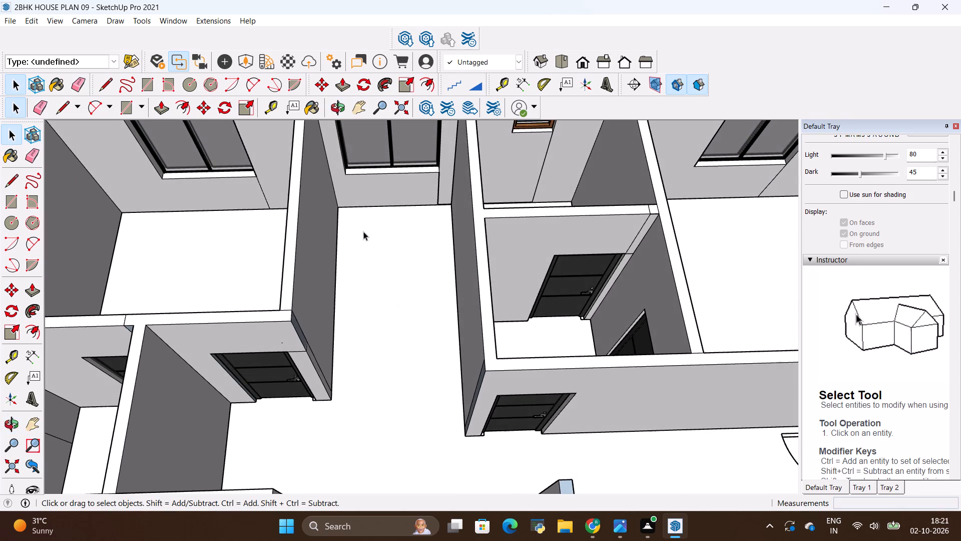
{"action": "scroll", "coordinate": [359, 230], "scroll_direction": "up", "scroll_amount": 2}
{"action": "key", "text": "space"}
{"action": "left_click", "coordinate": [328, 348]}
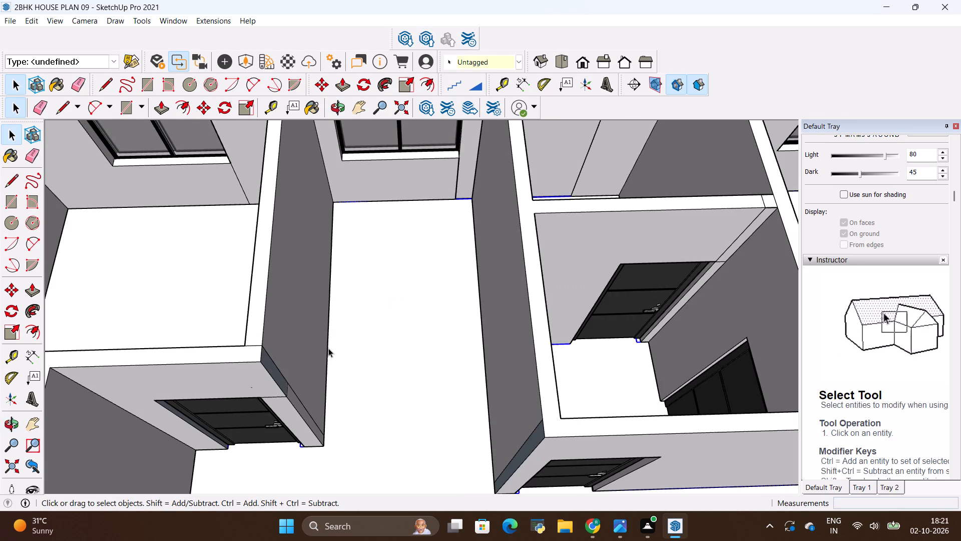
{"action": "left_click", "coordinate": [328, 348]}
{"action": "scroll", "coordinate": [278, 285], "scroll_direction": "down", "scroll_amount": 5}
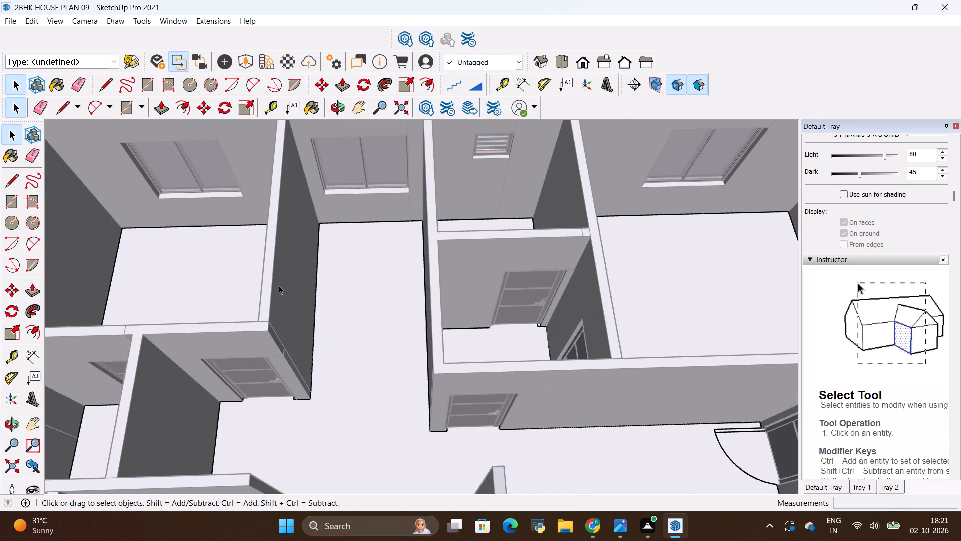
{"action": "scroll", "coordinate": [280, 282], "scroll_direction": "down", "scroll_amount": 9}
{"action": "key", "text": "space"}
{"action": "left_click", "coordinate": [266, 169]}
Draw a line about 11' long on the passage floor along the wall base, from the back corner to the wall's open end.
{"action": "scroll", "coordinate": [345, 290], "scroll_direction": "up", "scroll_amount": 4}
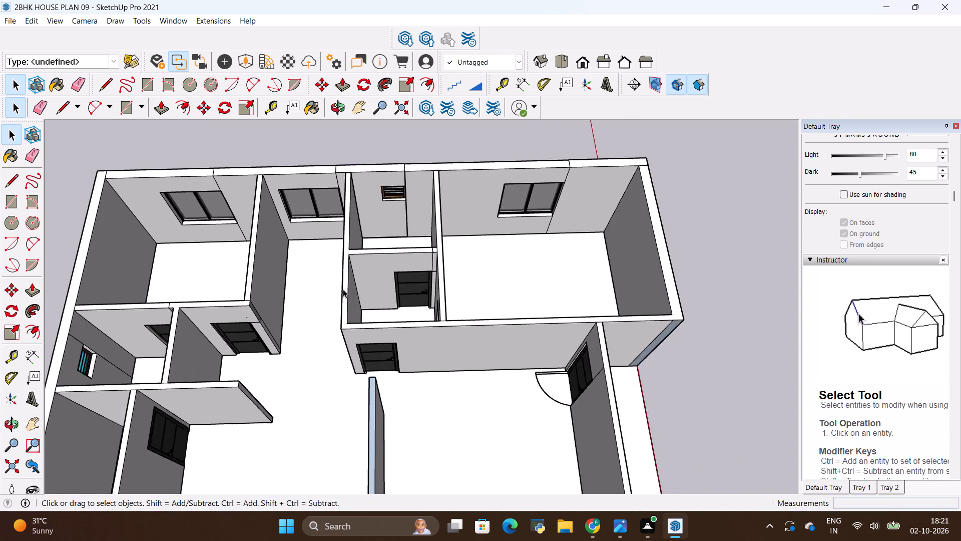
{"action": "scroll", "coordinate": [343, 289], "scroll_direction": "up", "scroll_amount": 8}
{"action": "key", "text": "l"}
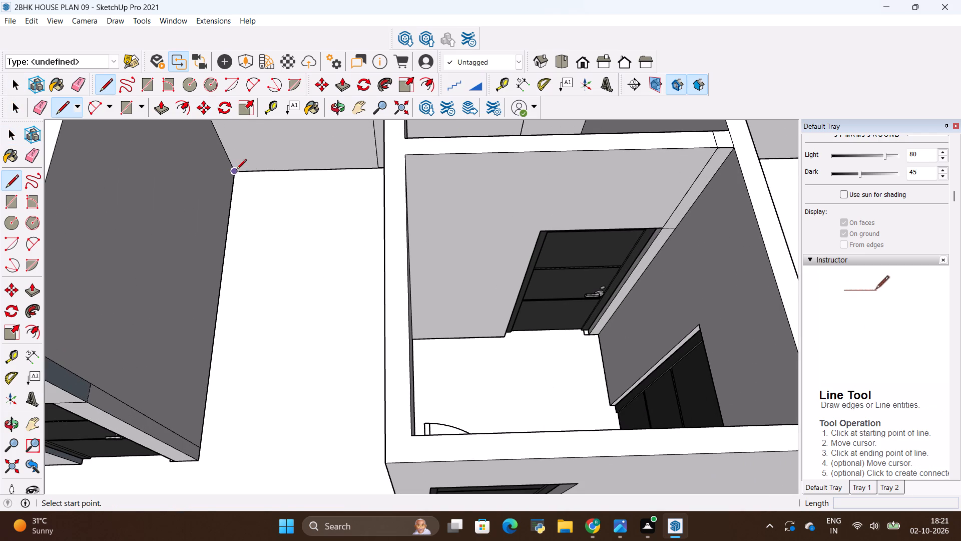
{"action": "left_click", "coordinate": [236, 170]}
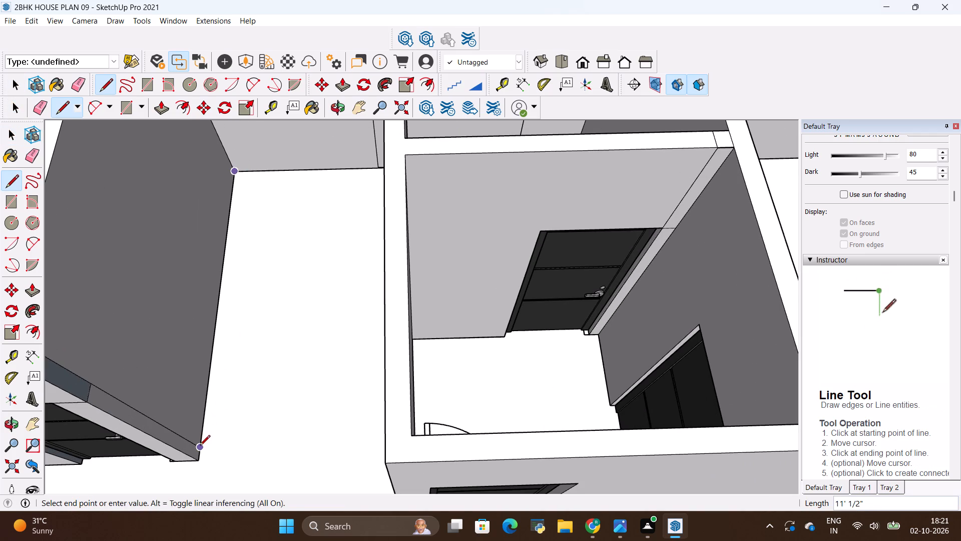
{"action": "left_click", "coordinate": [200, 445]}
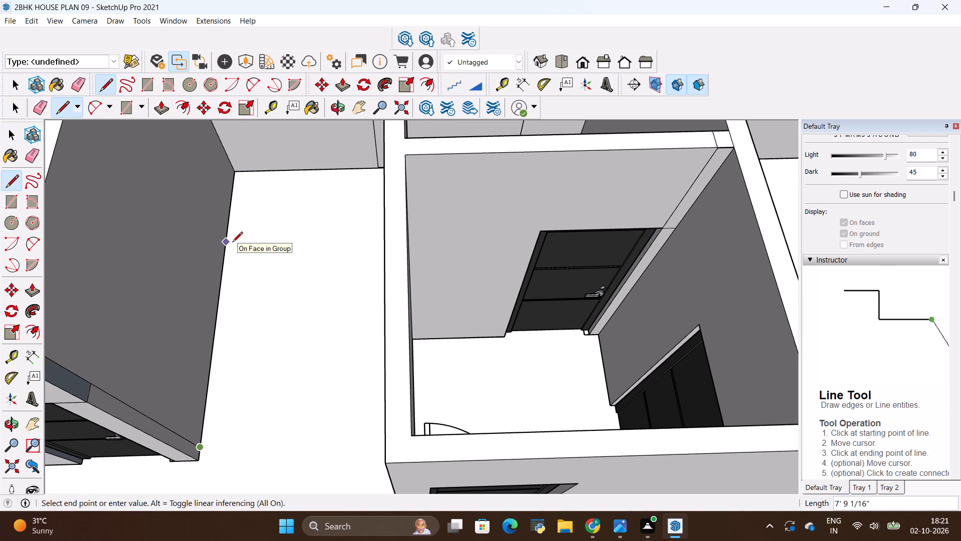
{"action": "key", "text": "Escape"}
Copy the line along the passage wall base 3' across the floor toward the opposite wall.
{"action": "left_click", "coordinate": [225, 246]}
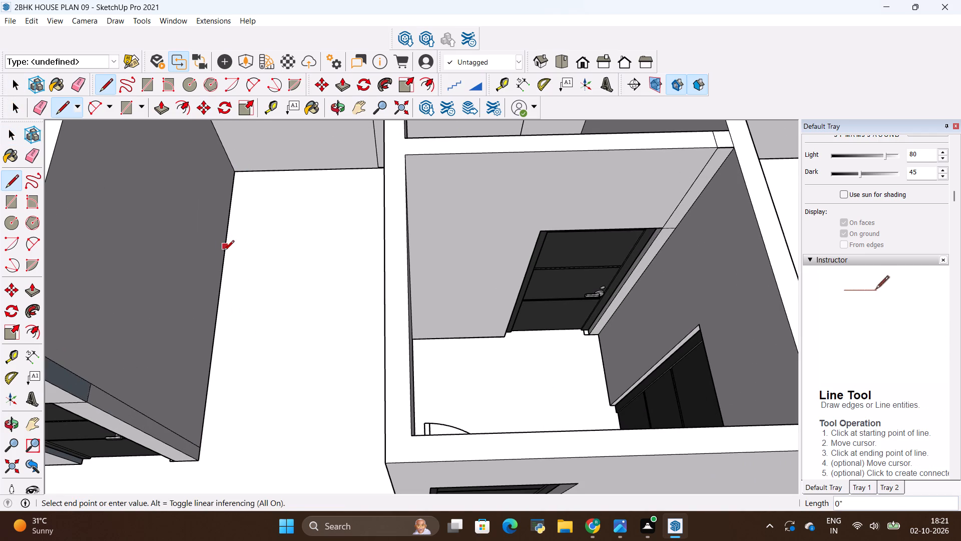
{"action": "key", "text": "space"}
{"action": "left_click", "coordinate": [222, 264]}
{"action": "left_click", "coordinate": [223, 265]}
{"action": "left_click", "coordinate": [223, 265]}
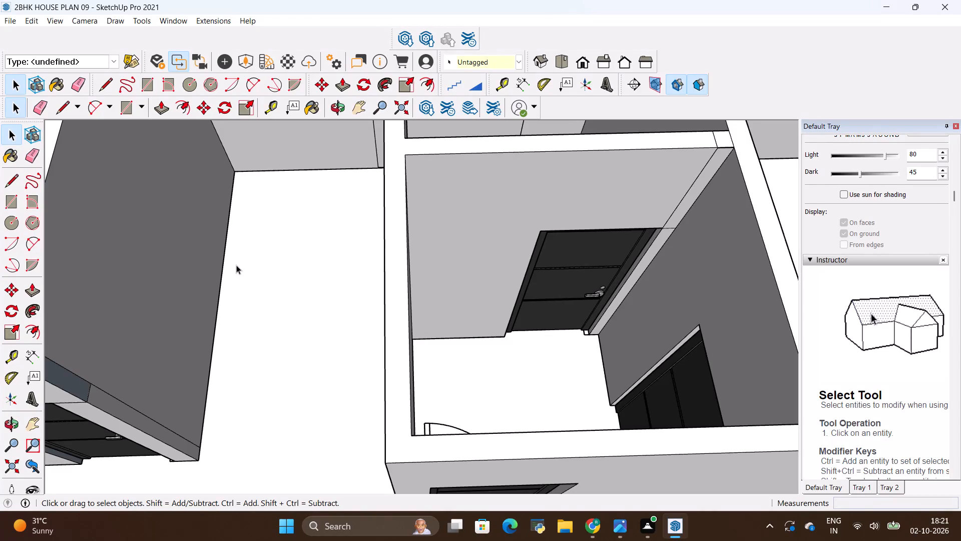
{"action": "triple_click", "coordinate": [232, 192]}
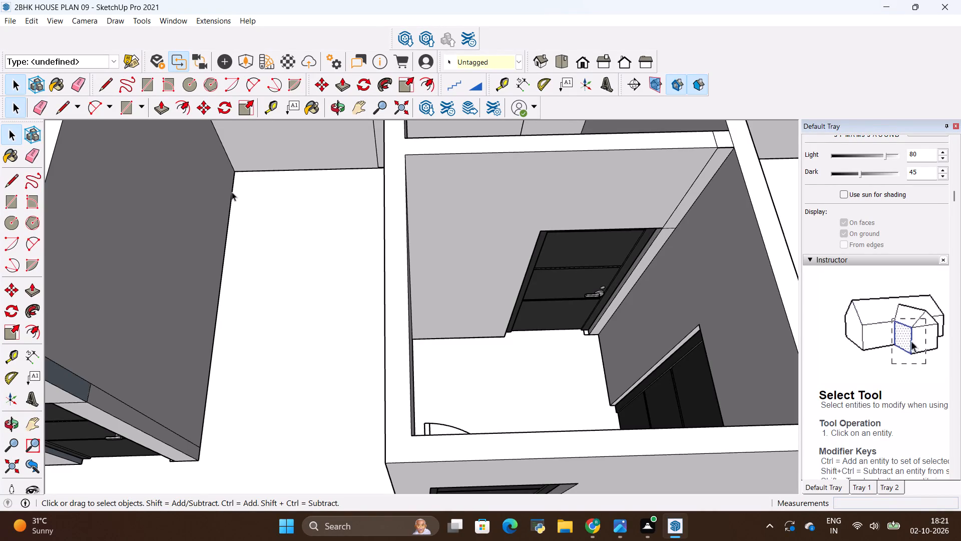
{"action": "scroll", "coordinate": [232, 192], "scroll_direction": "up", "scroll_amount": 10}
{"action": "left_click", "coordinate": [235, 186]}
{"action": "left_click", "coordinate": [229, 190]}
{"action": "left_click", "coordinate": [230, 193]}
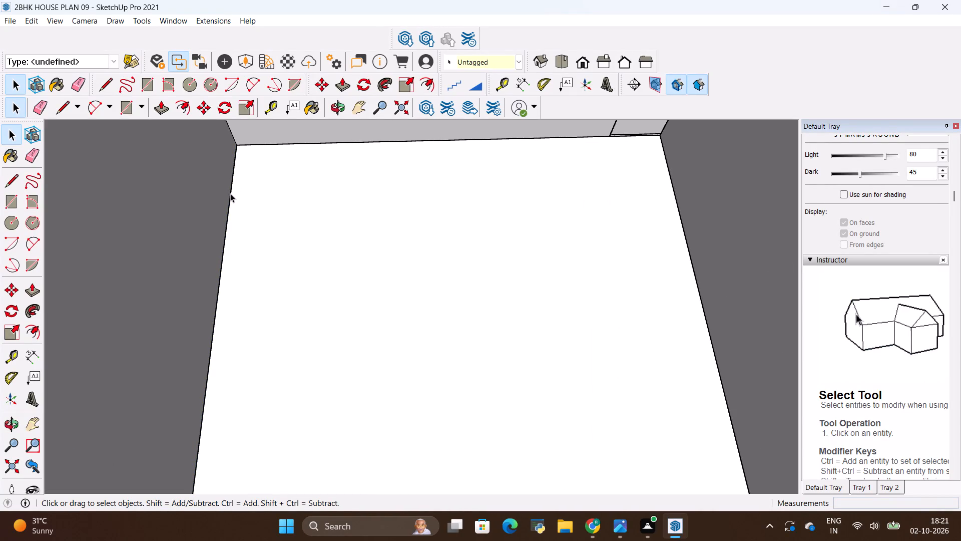
{"action": "middle_click_drag", "start_coordinate": [241, 240], "coordinate": [181, 226]}
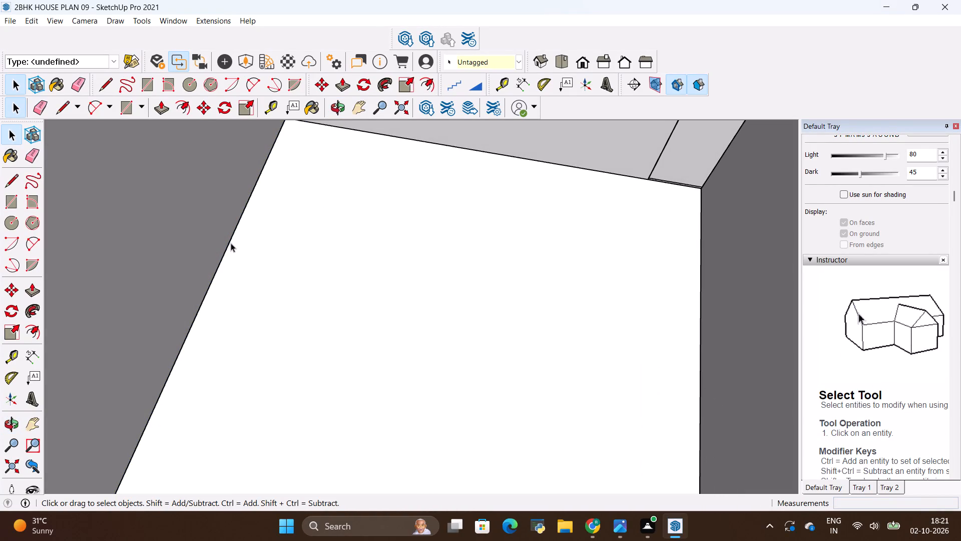
{"action": "left_click", "coordinate": [227, 242]}
{"action": "key", "text": "m"}
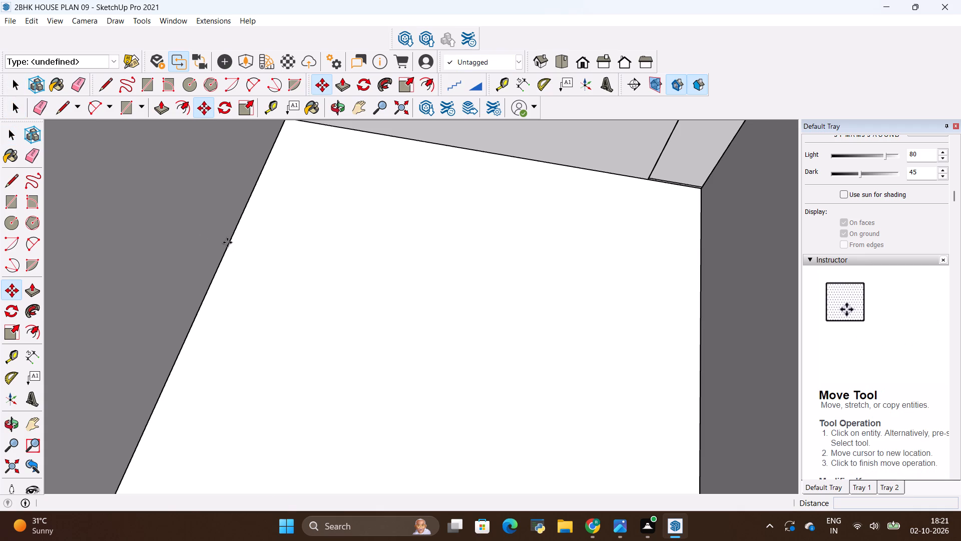
{"action": "left_click", "coordinate": [228, 245]}
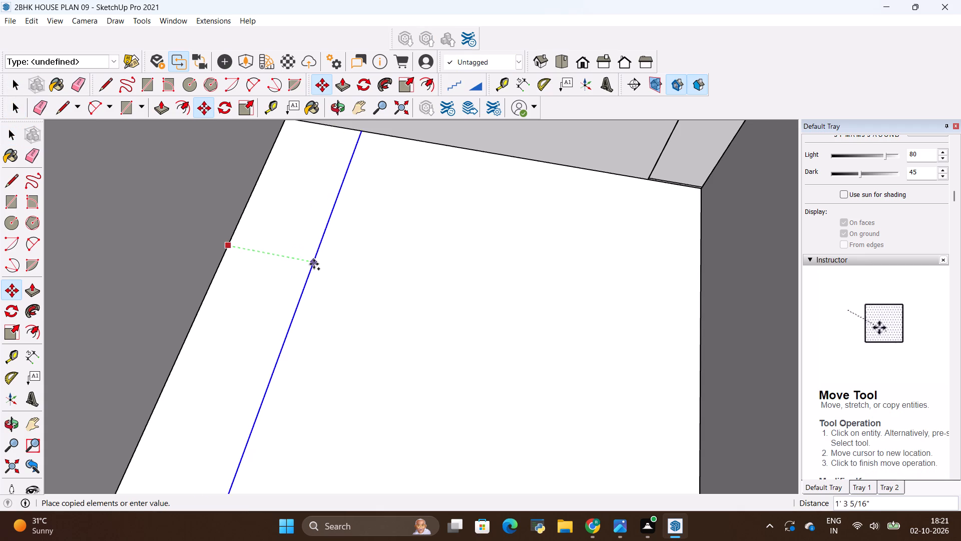
{"action": "scroll", "coordinate": [314, 264], "scroll_direction": "down", "scroll_amount": 3}
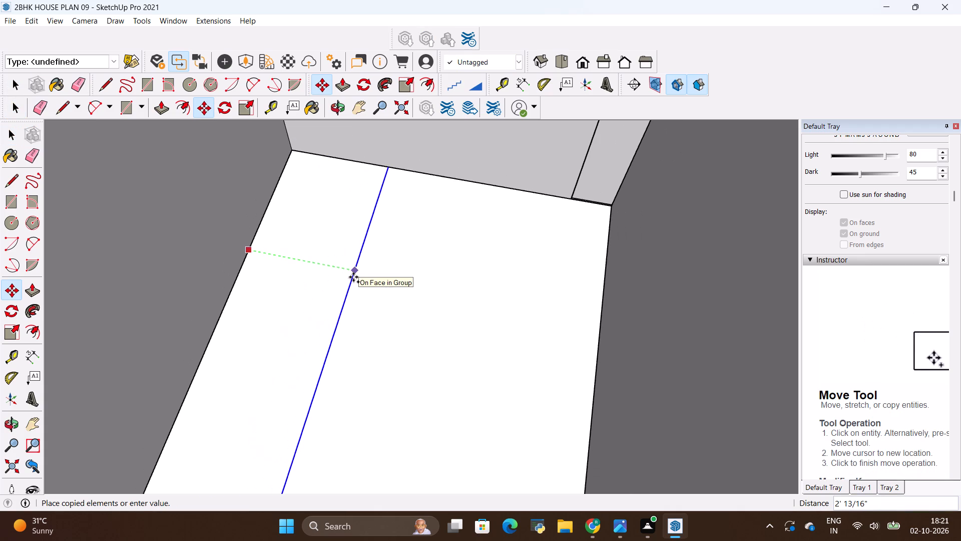
{"action": "key", "text": "BackSpace"}
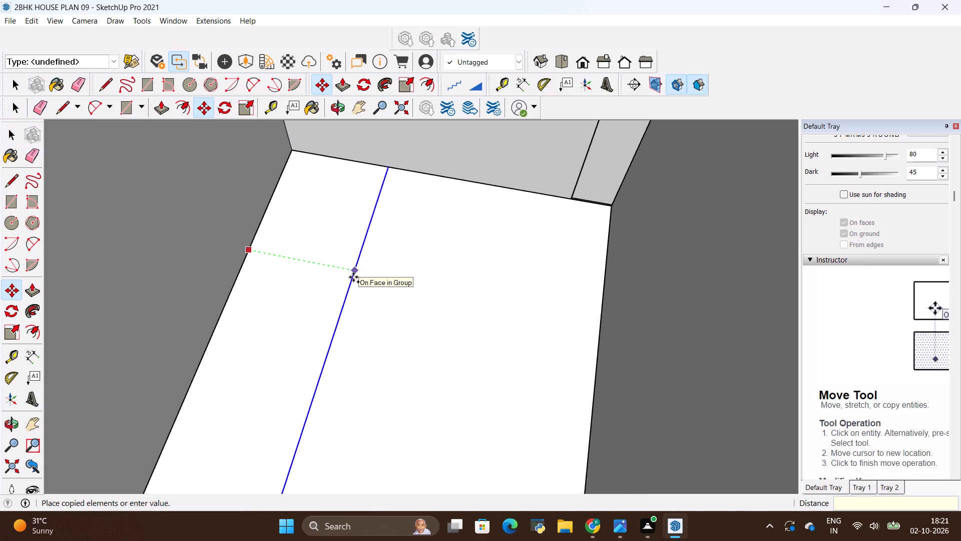
{"action": "type", "text": "3'"}
{"action": "key", "text": "Return"}
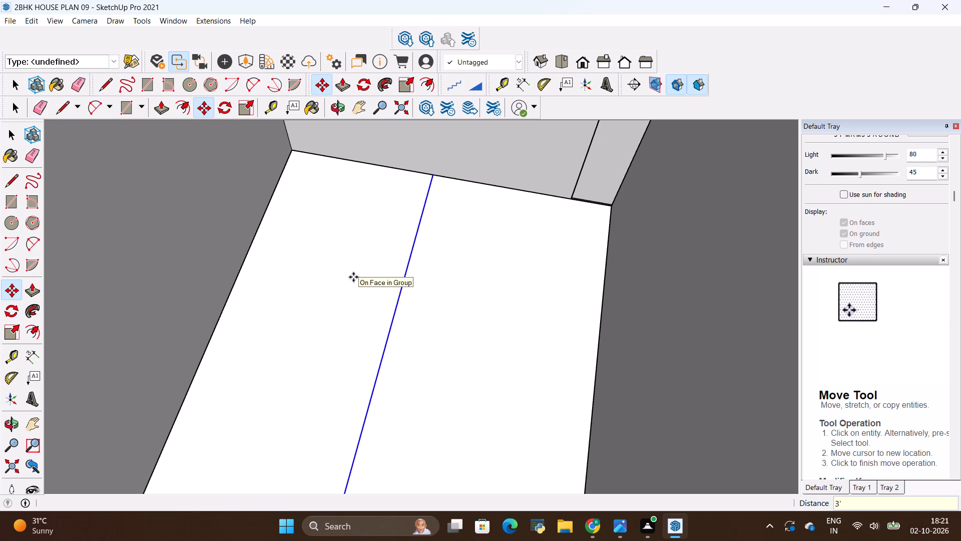
Draw a line about 3'7" long across the passage floor from the copied line's open end to the opposite wall base.
{"action": "scroll", "coordinate": [387, 274], "scroll_direction": "down", "scroll_amount": 8}
{"action": "middle_click_drag", "start_coordinate": [413, 352], "coordinate": [444, 375]}
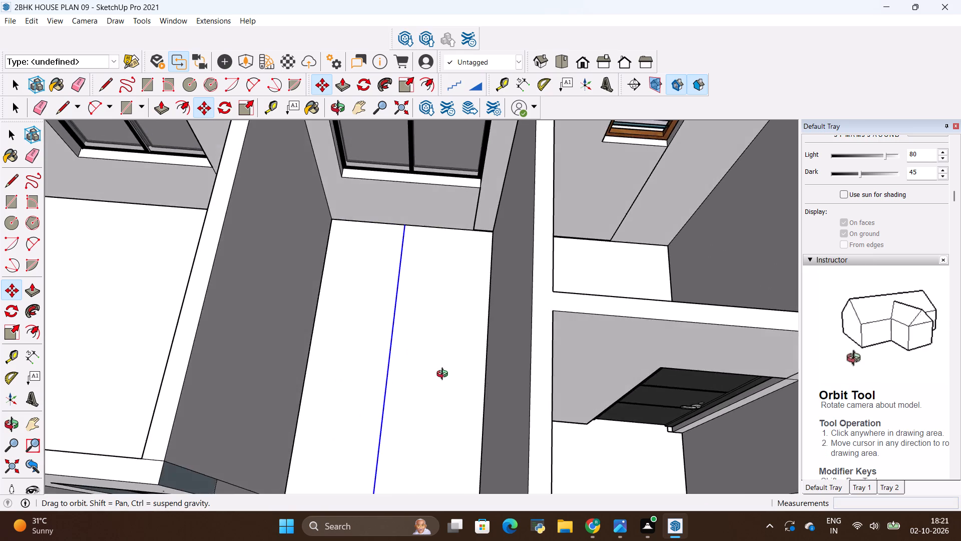
{"action": "middle_click_drag", "start_coordinate": [444, 375], "coordinate": [482, 365]}
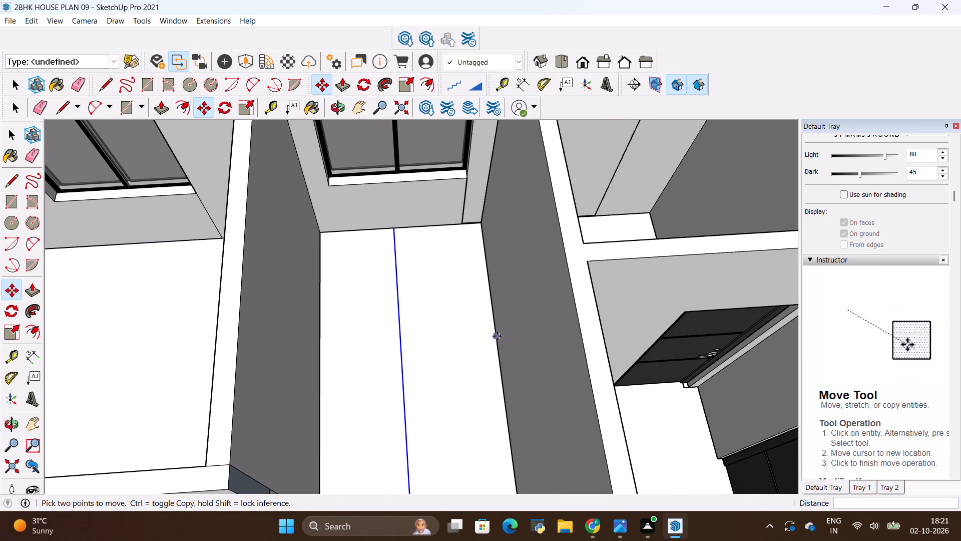
{"action": "key", "text": "space"}
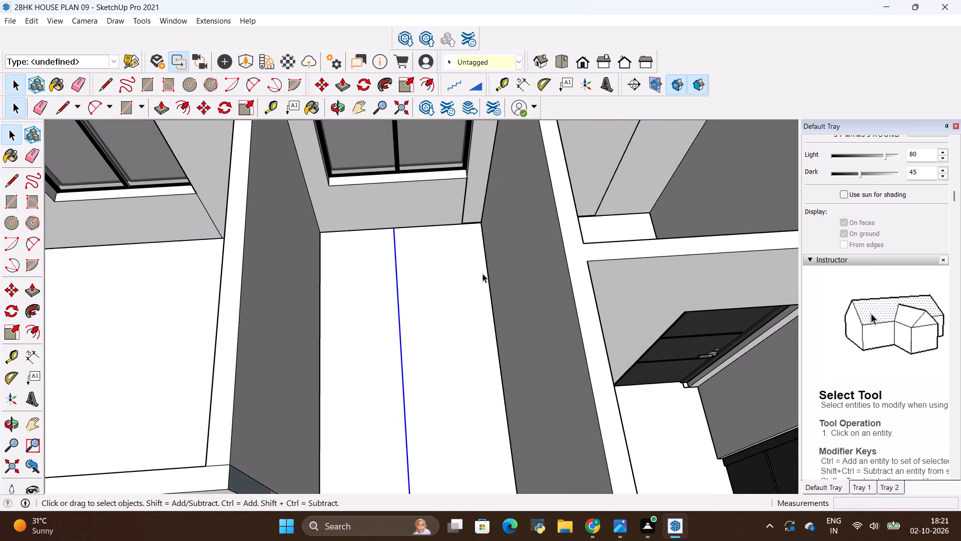
{"action": "key", "text": "l"}
{"action": "scroll", "coordinate": [487, 241], "scroll_direction": "down", "scroll_amount": 4}
{"action": "scroll", "coordinate": [487, 453], "scroll_direction": "up", "scroll_amount": 1}
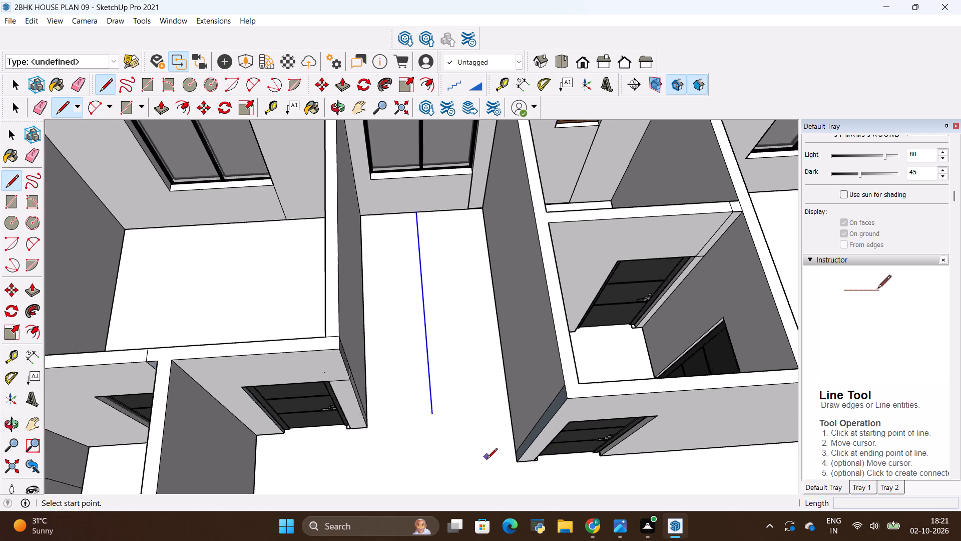
{"action": "scroll", "coordinate": [487, 459], "scroll_direction": "up", "scroll_amount": 1}
{"action": "scroll", "coordinate": [451, 419], "scroll_direction": "up", "scroll_amount": 3}
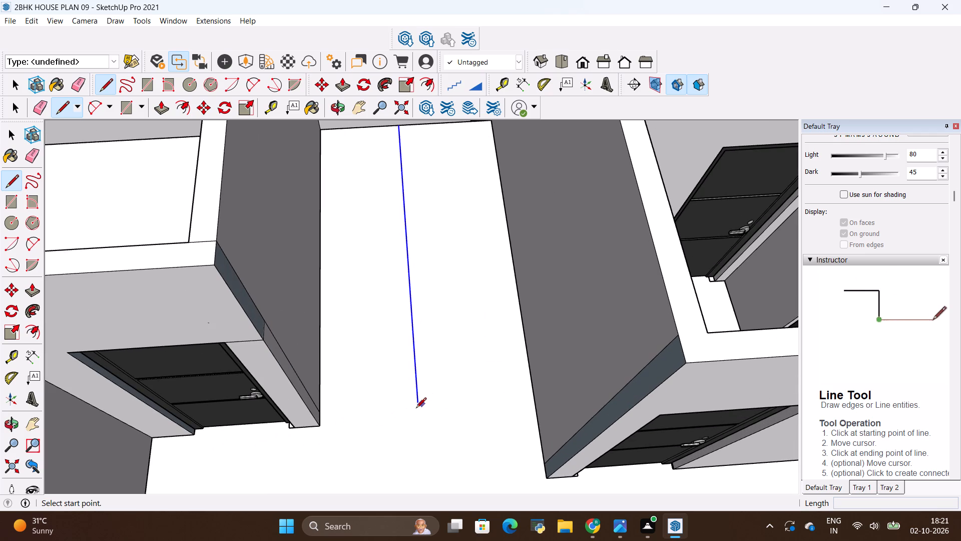
{"action": "left_click", "coordinate": [416, 408]}
{"action": "key", "text": "l"}
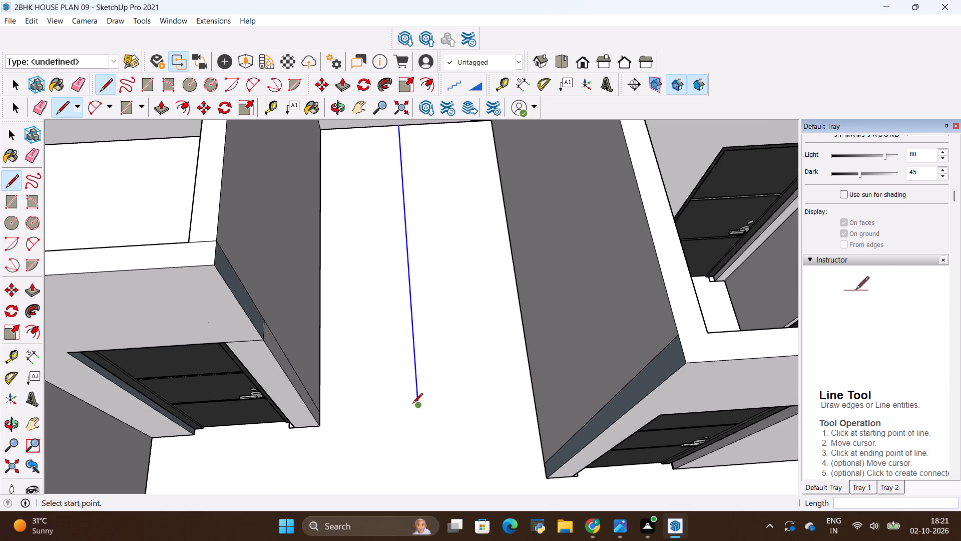
{"action": "left_click", "coordinate": [417, 409]}
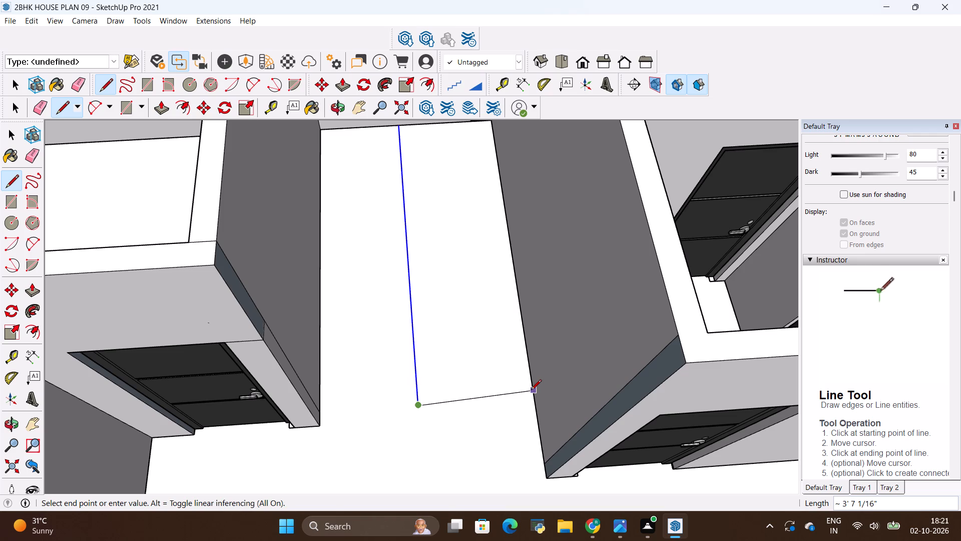
{"action": "left_click", "coordinate": [531, 397]}
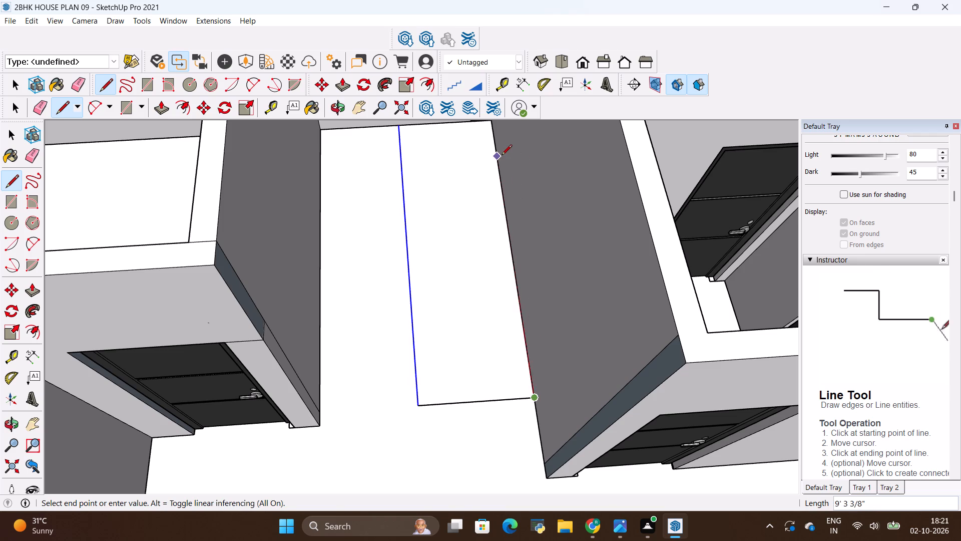
Continue the line about 11' along the opposite wall base to the passage's back corner and end the chain.
{"action": "scroll", "coordinate": [502, 156], "scroll_direction": "down", "scroll_amount": 3}
{"action": "scroll", "coordinate": [491, 138], "scroll_direction": "up", "scroll_amount": 3}
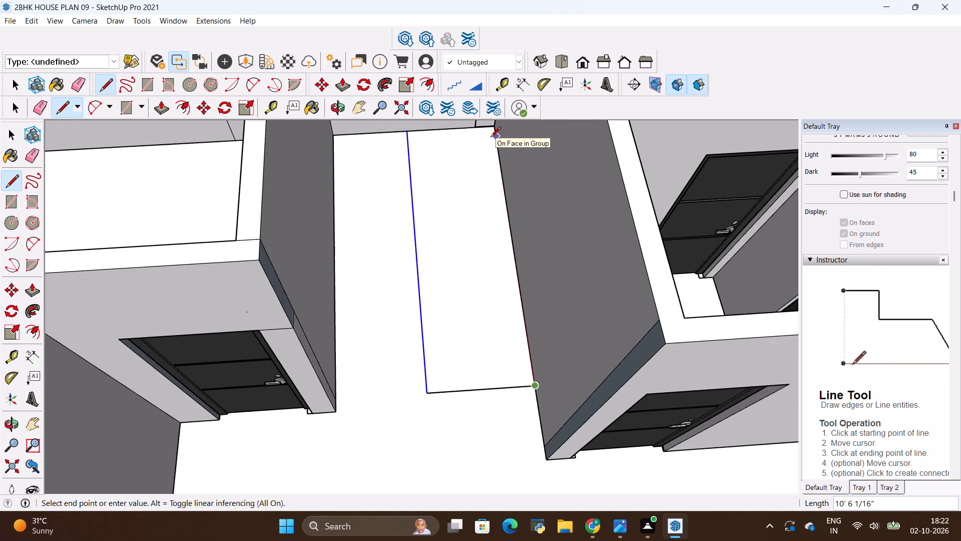
{"action": "scroll", "coordinate": [489, 143], "scroll_direction": "down", "scroll_amount": 8}
{"action": "scroll", "coordinate": [491, 128], "scroll_direction": "up", "scroll_amount": 13}
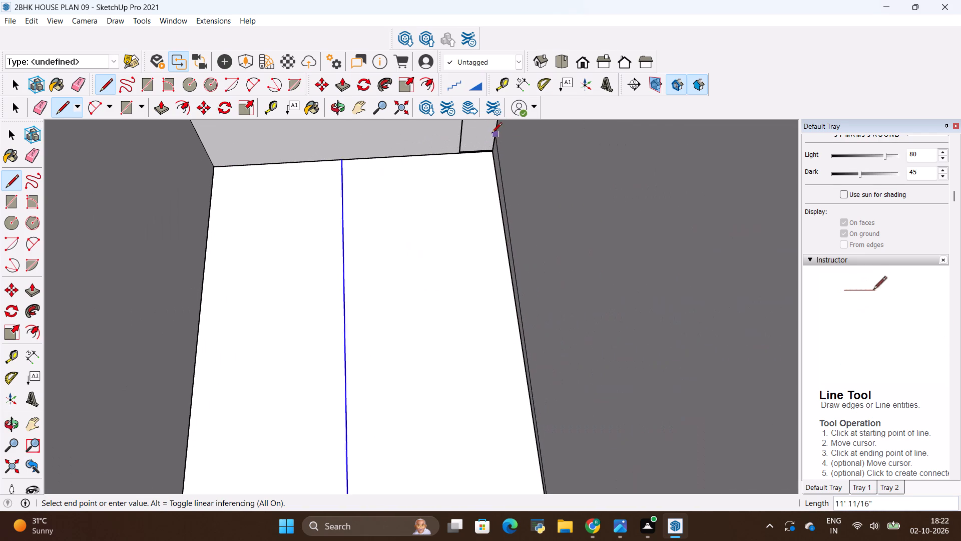
{"action": "left_click", "coordinate": [492, 150]}
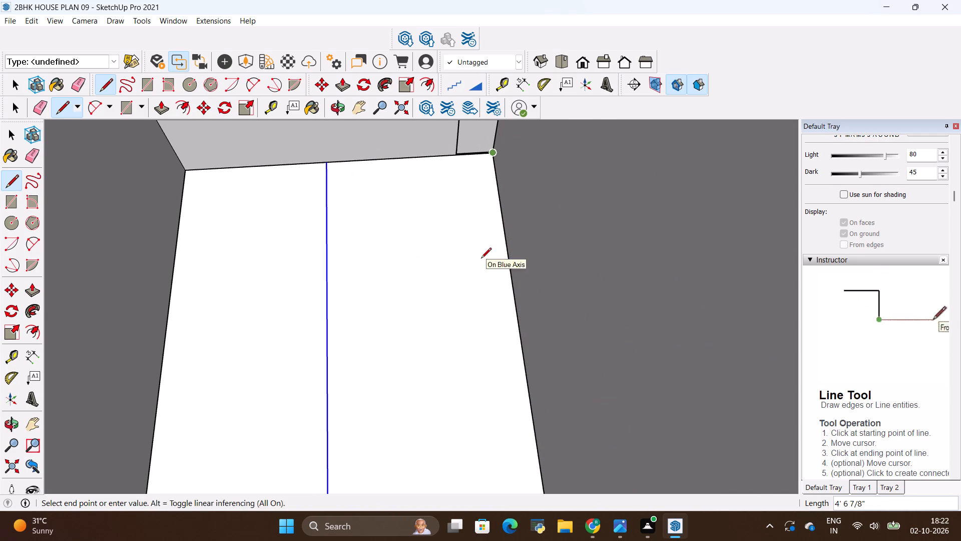
{"action": "key", "text": "Escape"}
{"action": "key", "text": "space"}
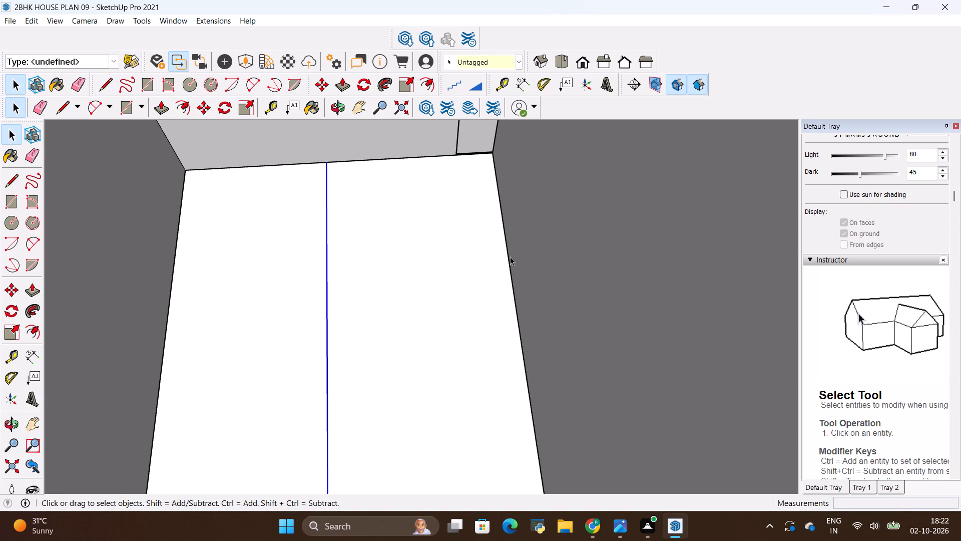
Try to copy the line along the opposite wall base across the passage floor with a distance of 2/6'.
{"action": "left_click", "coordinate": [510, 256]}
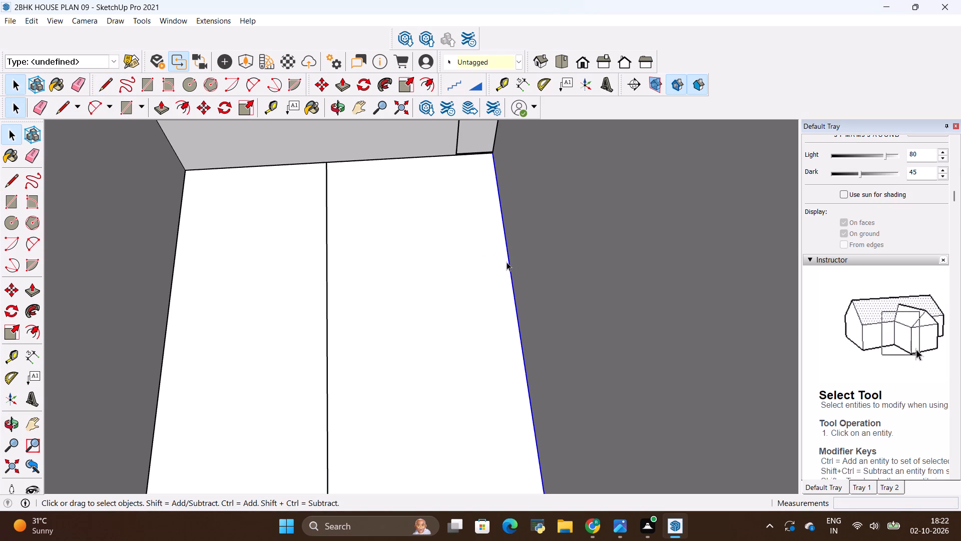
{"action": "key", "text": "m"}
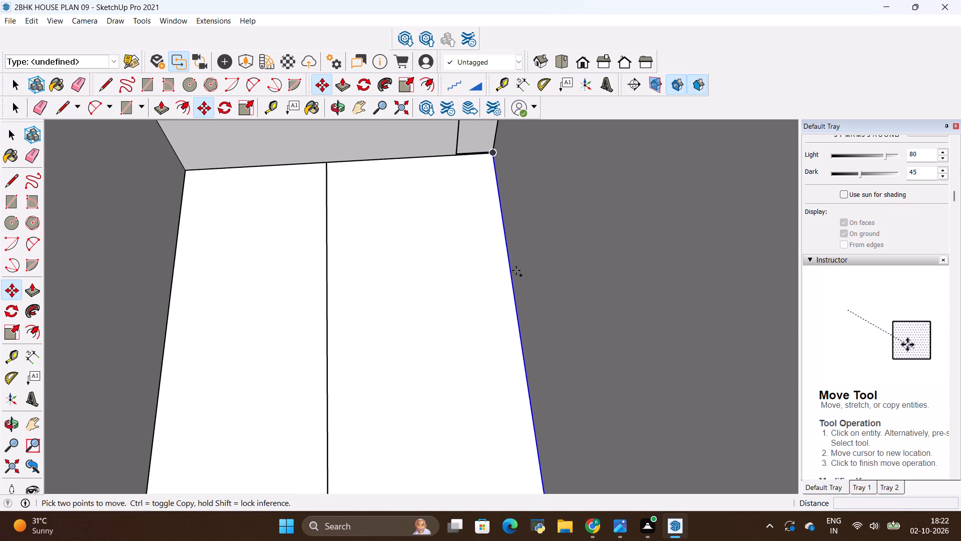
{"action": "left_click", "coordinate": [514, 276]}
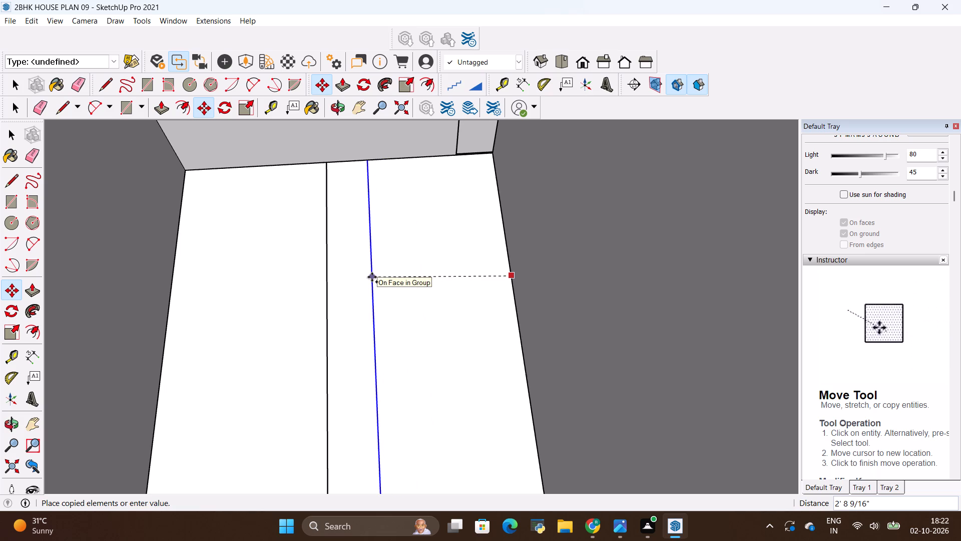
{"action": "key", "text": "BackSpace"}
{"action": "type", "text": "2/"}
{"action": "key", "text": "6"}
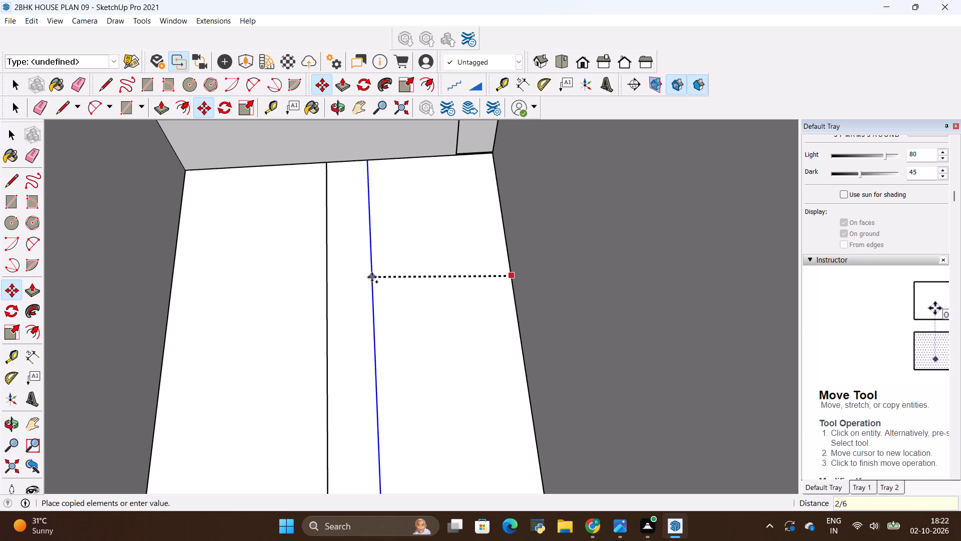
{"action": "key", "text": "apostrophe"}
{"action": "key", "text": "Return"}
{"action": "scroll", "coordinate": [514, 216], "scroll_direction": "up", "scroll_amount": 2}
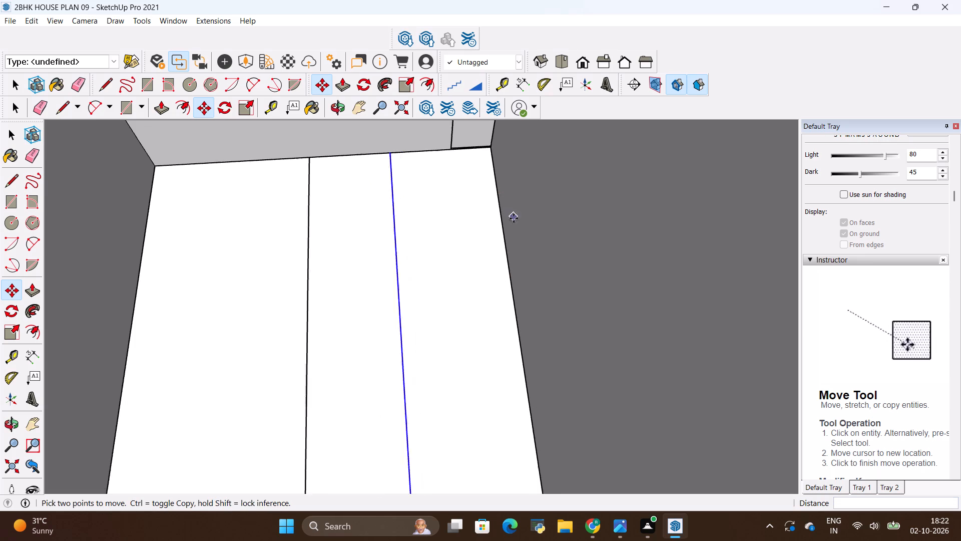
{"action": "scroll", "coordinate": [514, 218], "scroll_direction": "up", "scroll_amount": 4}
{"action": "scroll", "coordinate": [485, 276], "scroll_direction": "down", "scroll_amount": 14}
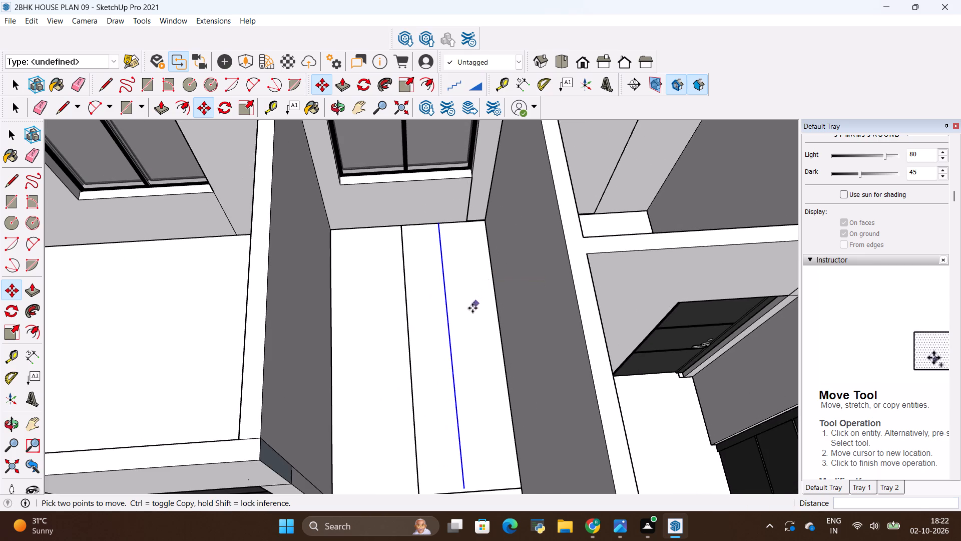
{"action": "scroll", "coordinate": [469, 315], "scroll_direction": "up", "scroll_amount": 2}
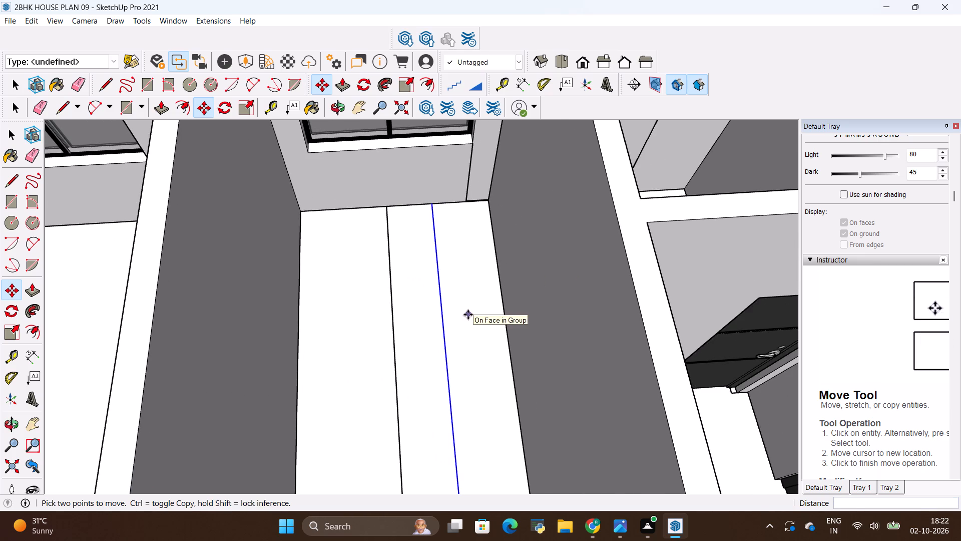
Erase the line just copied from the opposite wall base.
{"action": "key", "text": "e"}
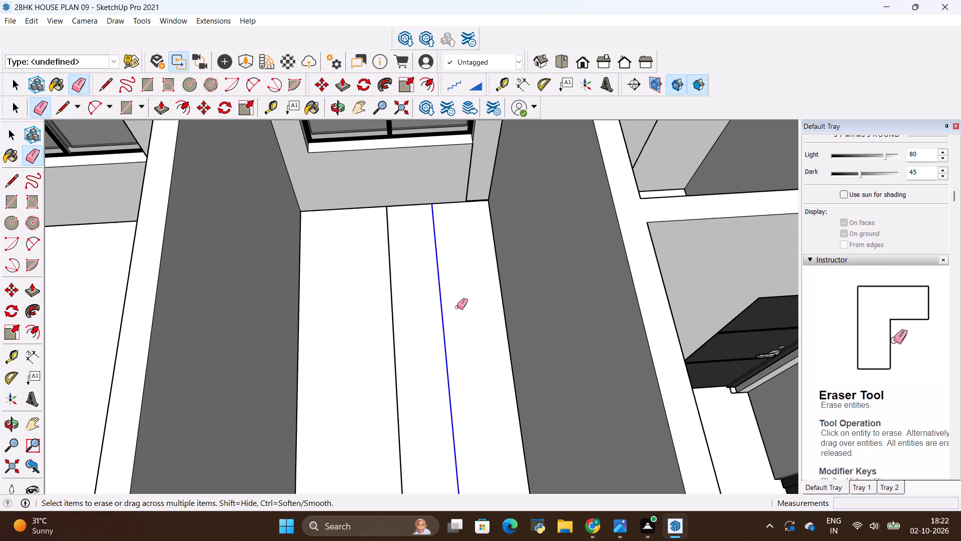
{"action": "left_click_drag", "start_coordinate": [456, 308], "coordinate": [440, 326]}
Copy the line along the opposite wall base 2'6" across the passage floor toward the first wall, and clear the selection.
{"action": "scroll", "coordinate": [484, 343], "scroll_direction": "up", "scroll_amount": 2}
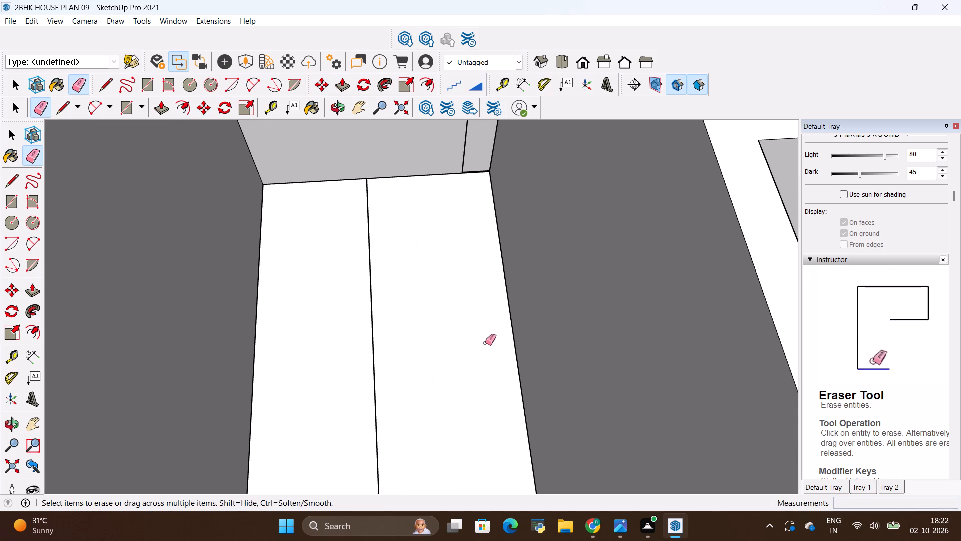
{"action": "key", "text": "space"}
{"action": "left_click", "coordinate": [511, 329]}
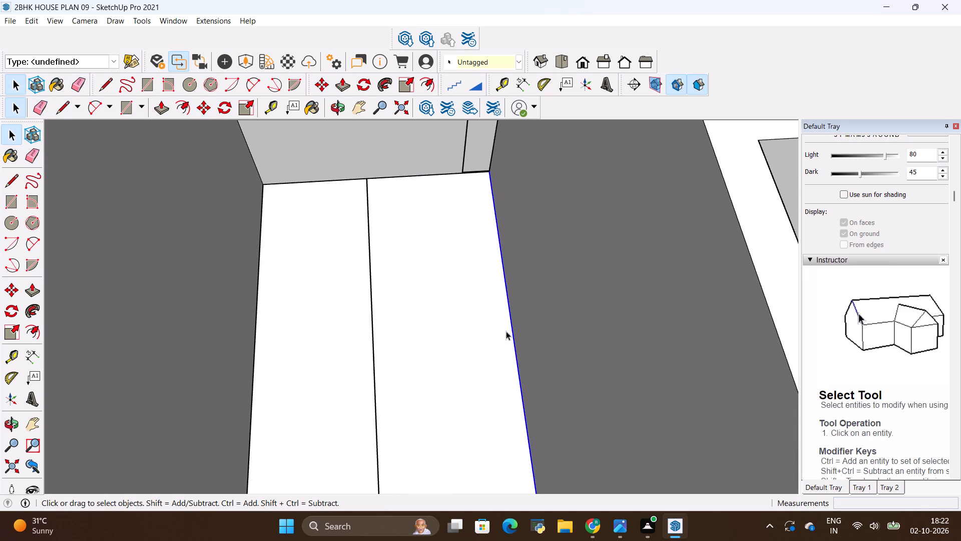
{"action": "key", "text": "m"}
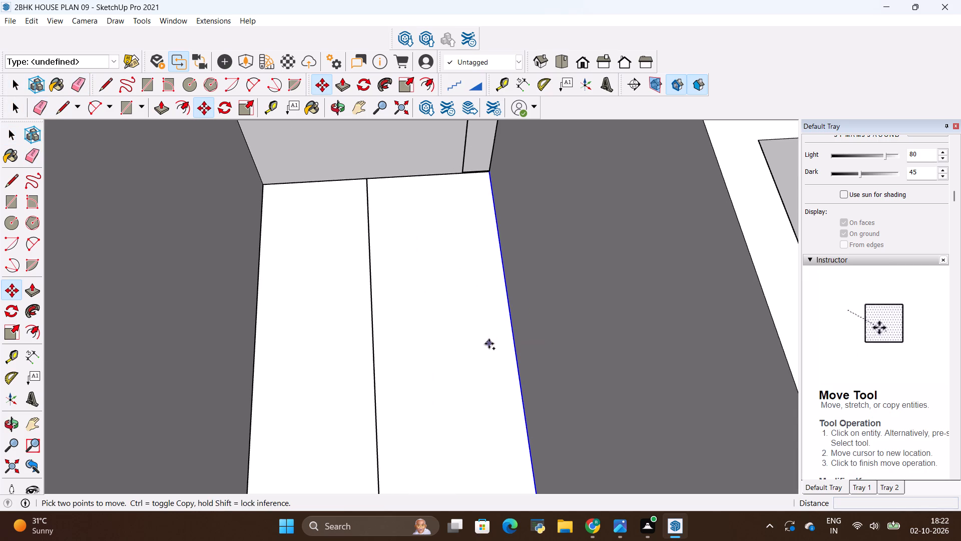
{"action": "left_click", "coordinate": [512, 335]}
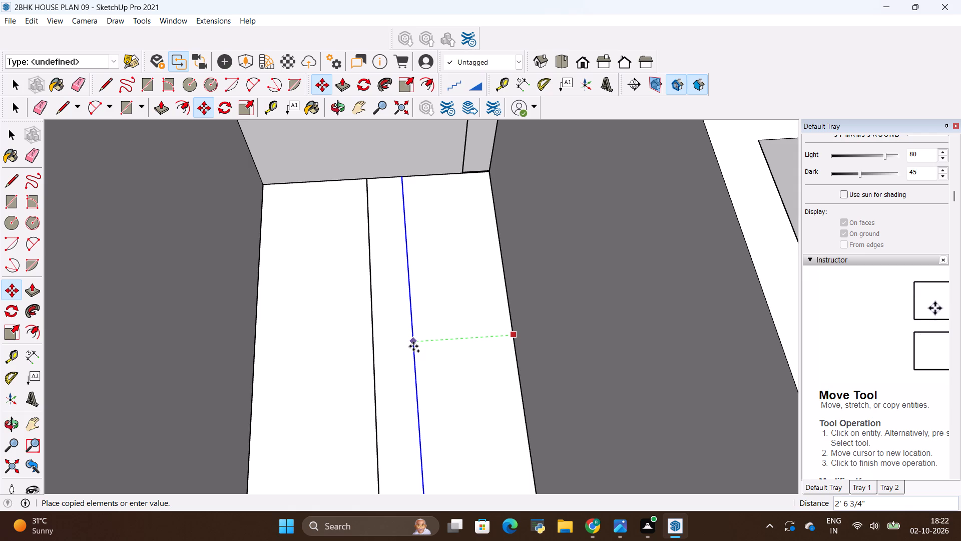
{"action": "key", "text": "BackSpace"}
{"action": "type", "text": "2'"}
{"action": "key", "text": "6"}
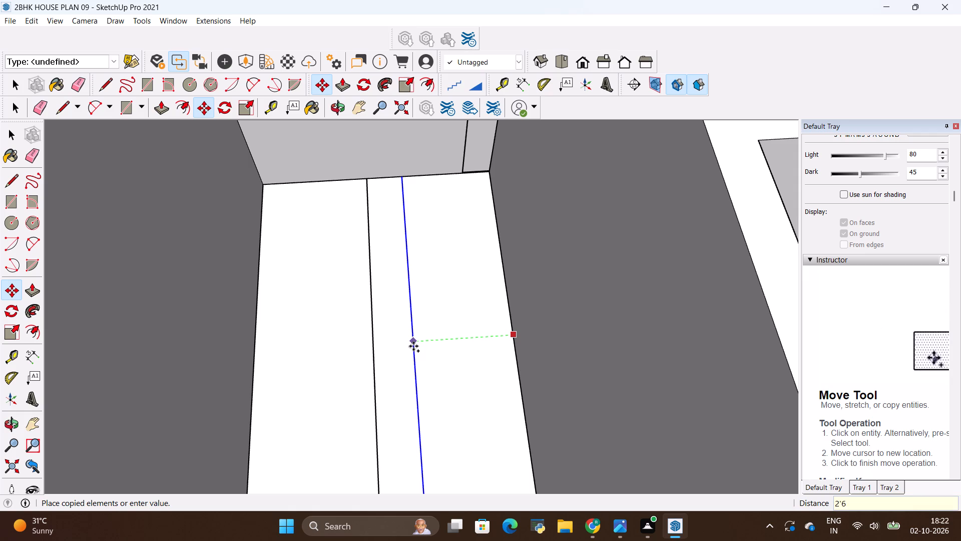
{"action": "key", "text": "shift+quotedbl"}
{"action": "key", "text": "Return"}
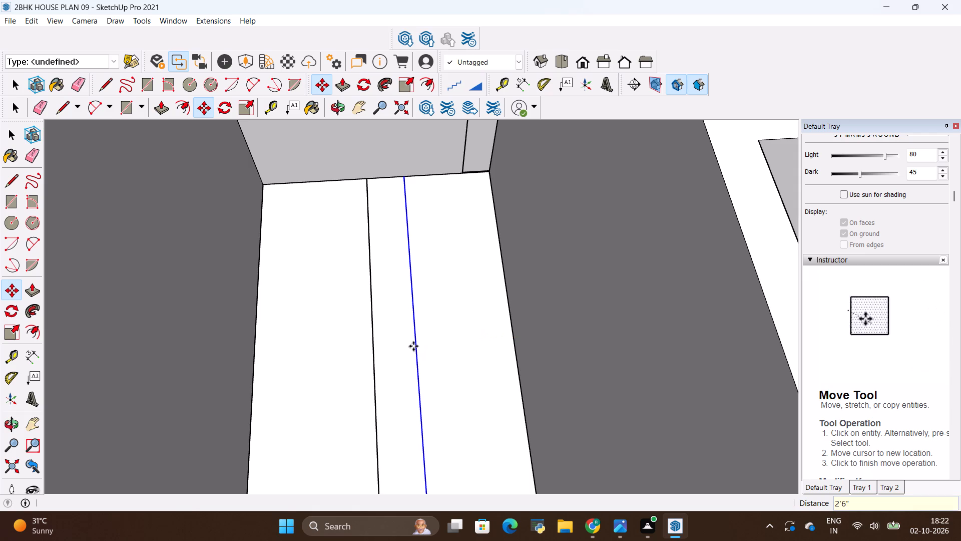
{"action": "scroll", "coordinate": [397, 368], "scroll_direction": "down", "scroll_amount": 8}
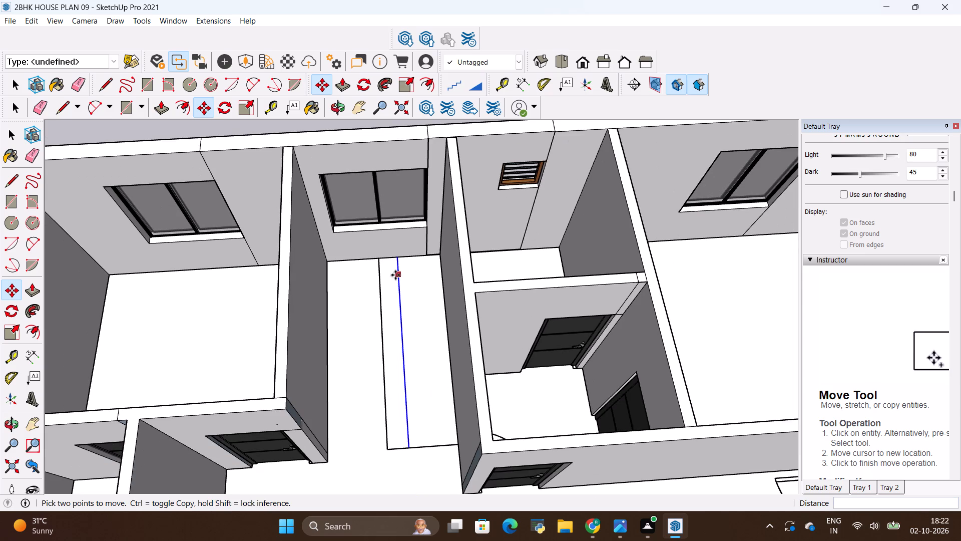
{"action": "key", "text": "Escape"}
Erase the earlier line offset 3' from the first wall, keeping the 2'6" copy and the cross line.
{"action": "scroll", "coordinate": [390, 391], "scroll_direction": "up", "scroll_amount": 4}
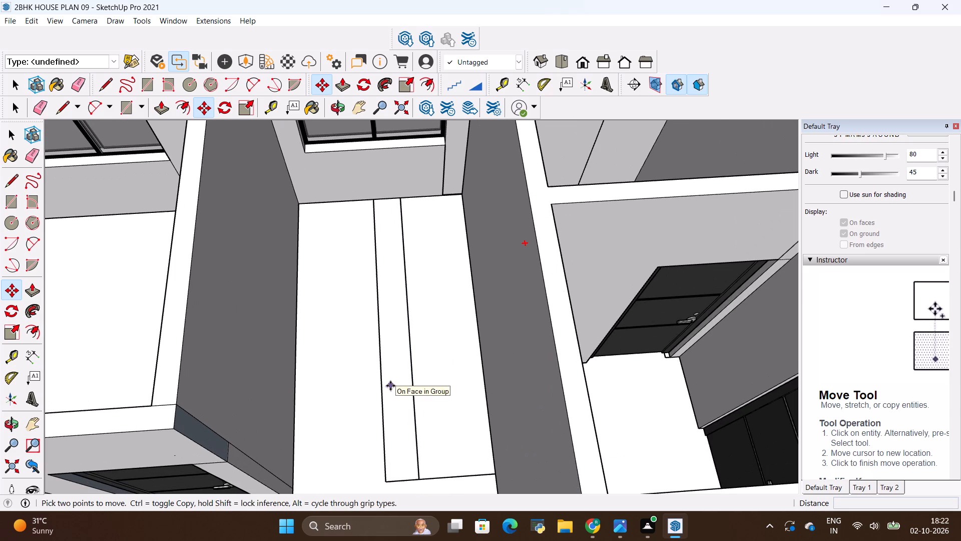
{"action": "key", "text": "e"}
{"action": "left_click_drag", "start_coordinate": [390, 380], "coordinate": [374, 391]}
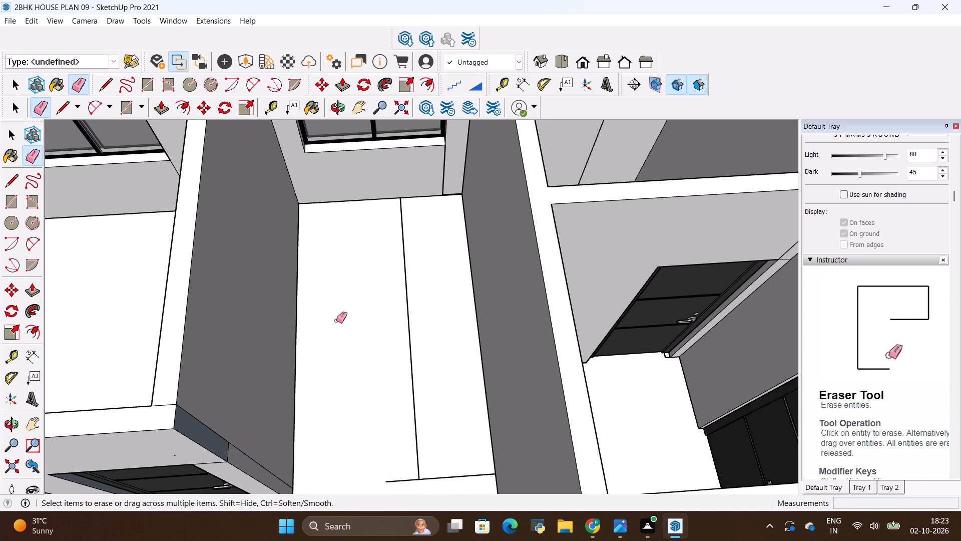
Copy the line along the first wall base 2'6" across the passage floor toward the opposite wall.
{"action": "key", "text": "space"}
{"action": "left_click", "coordinate": [296, 326]}
{"action": "key", "text": "m"}
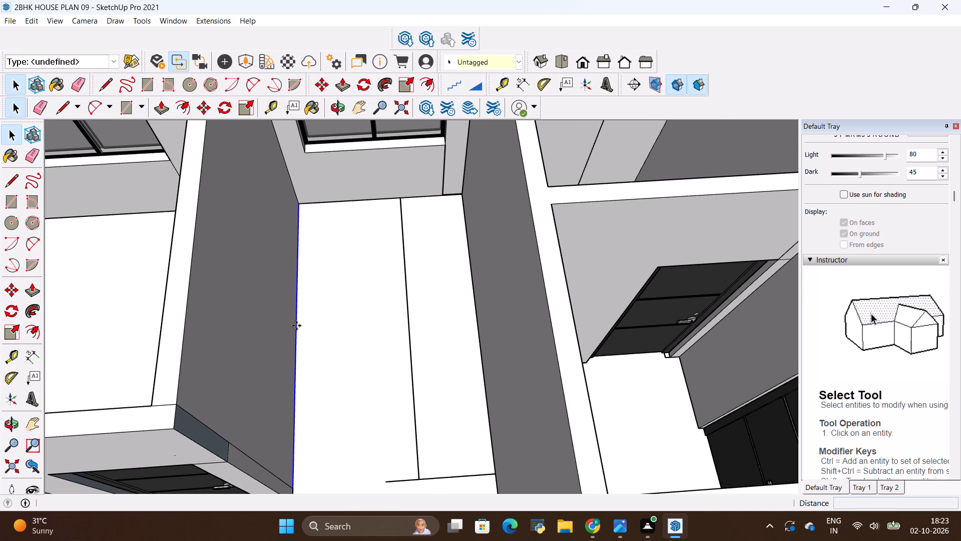
{"action": "left_click", "coordinate": [294, 326]}
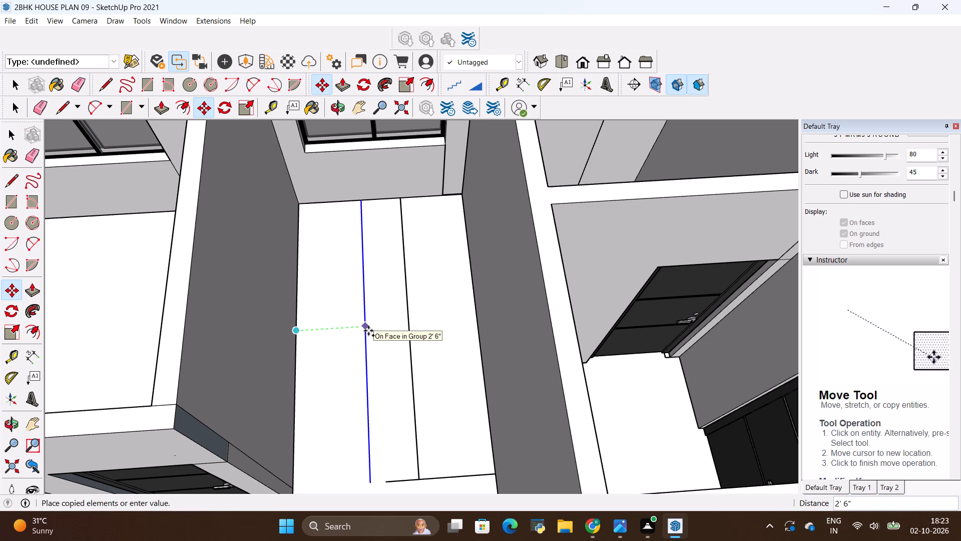
{"action": "key", "text": "BackSpace"}
{"action": "key", "text": "2"}
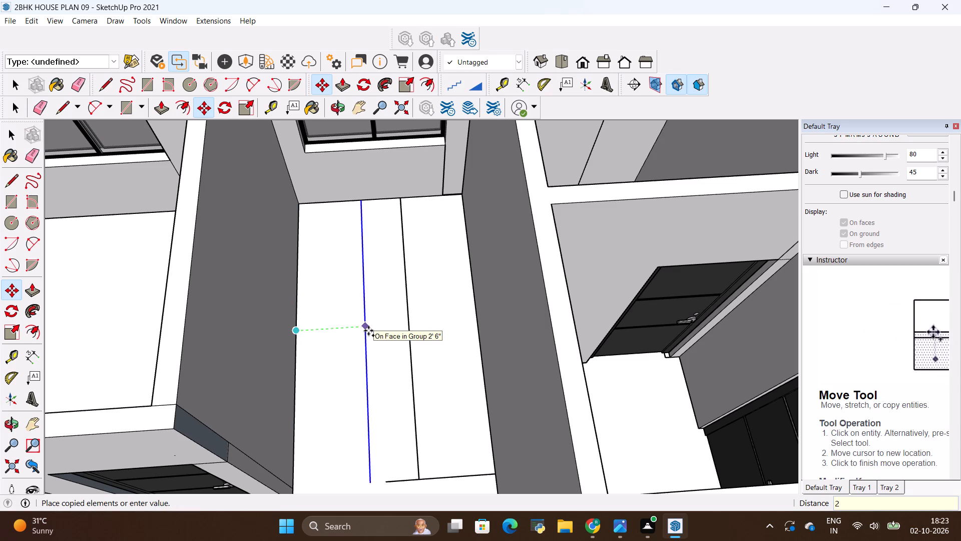
{"action": "key", "text": "apostrophe"}
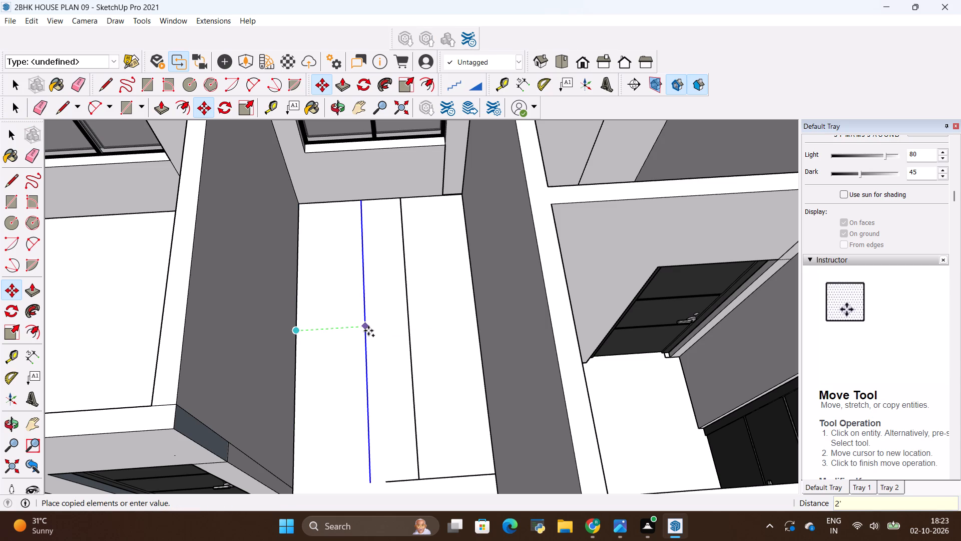
{"action": "key", "text": "6"}
{"action": "key", "text": "shift+quotedbl"}
{"action": "key", "text": "Return"}
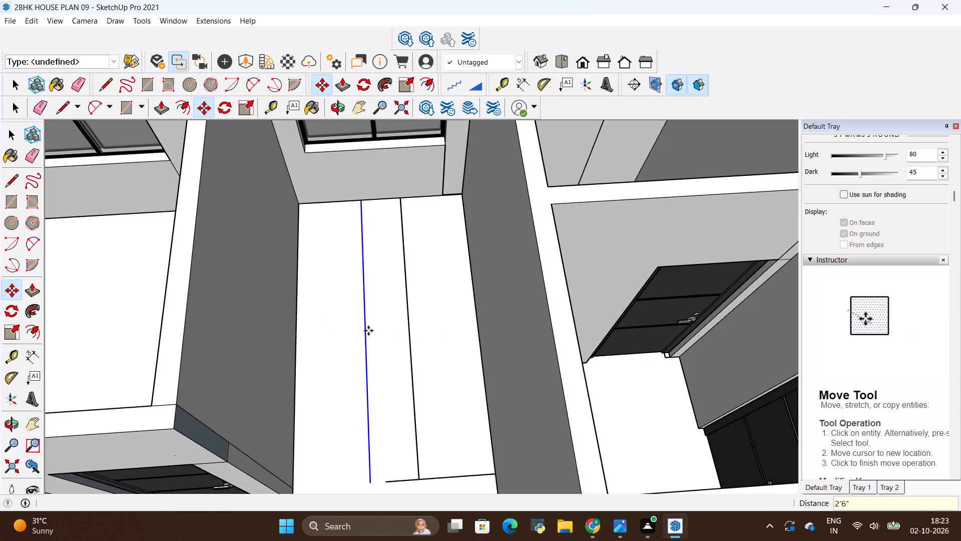
Draw a 2'6" cross line from the open end of the first wall's strip line to the first wall's base.
{"action": "key", "text": "Escape"}
{"action": "scroll", "coordinate": [349, 280], "scroll_direction": "down", "scroll_amount": 4}
{"action": "scroll", "coordinate": [388, 428], "scroll_direction": "up", "scroll_amount": 2}
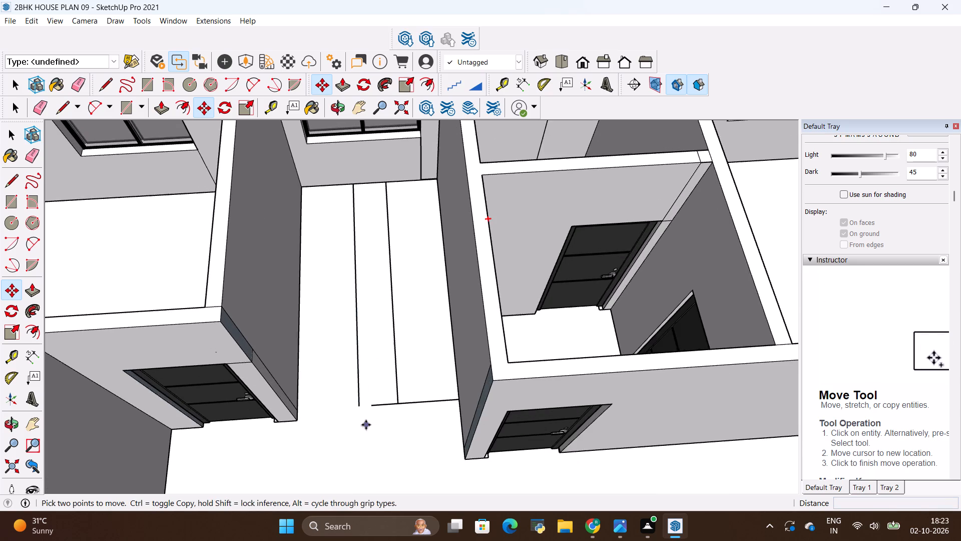
{"action": "scroll", "coordinate": [366, 425], "scroll_direction": "up", "scroll_amount": 2}
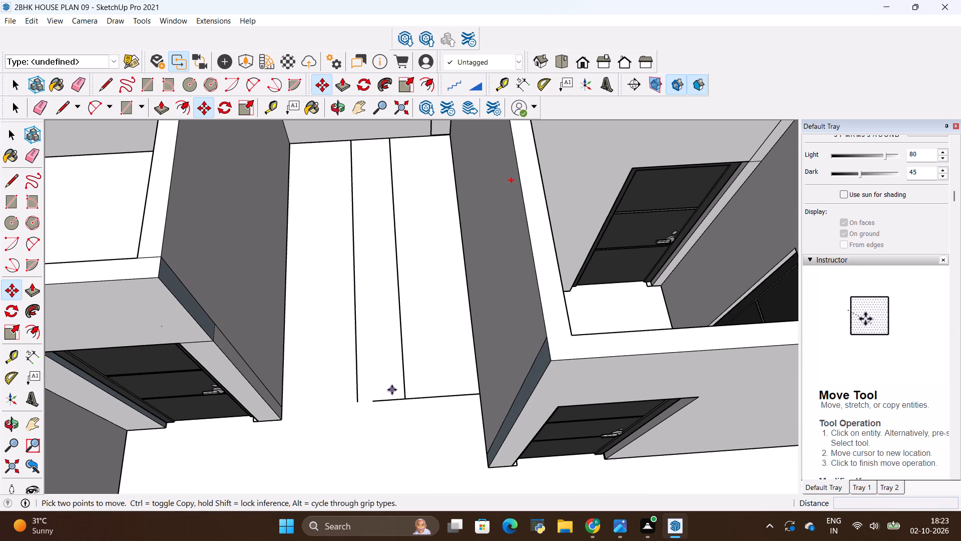
{"action": "key", "text": "l"}
{"action": "left_click", "coordinate": [357, 402]}
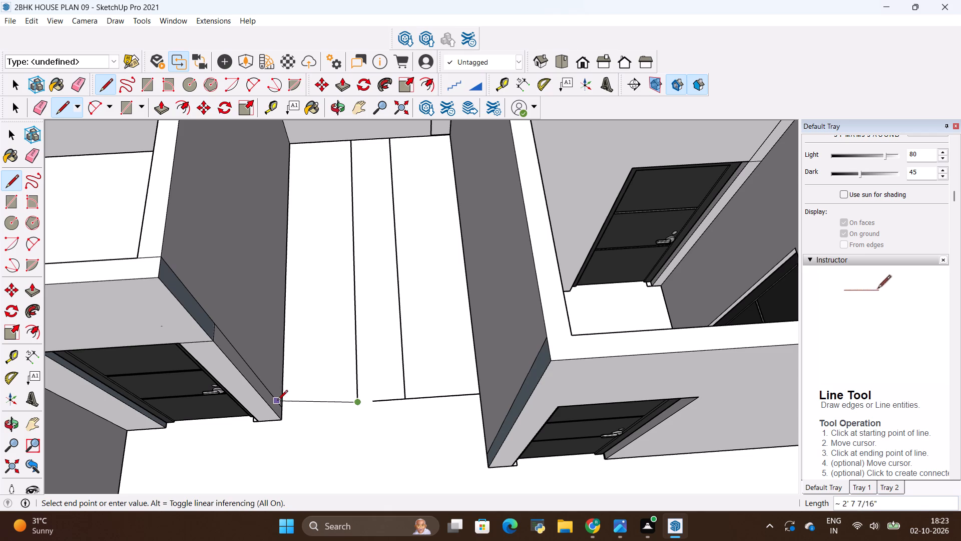
{"action": "left_click", "coordinate": [280, 403]}
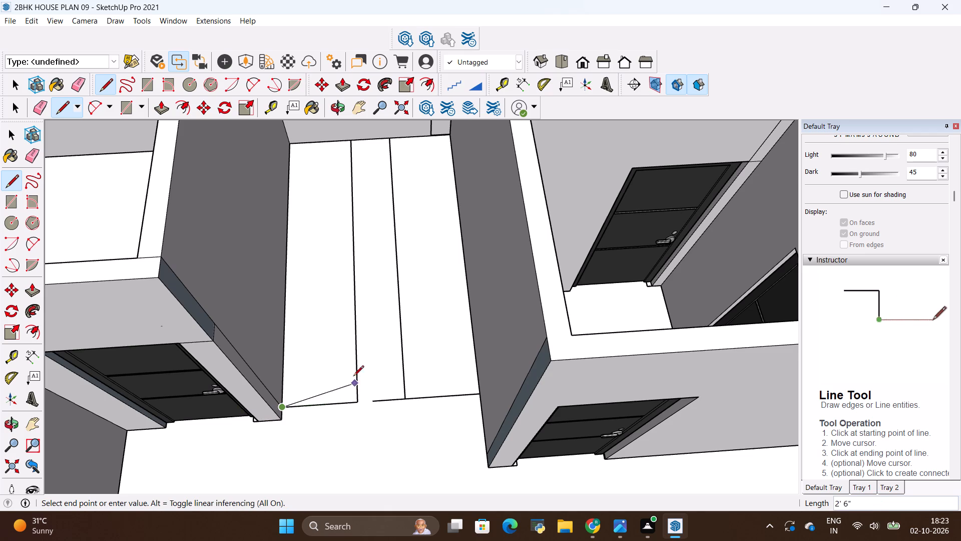
{"action": "scroll", "coordinate": [353, 373], "scroll_direction": "down", "scroll_amount": 2}
{"action": "key", "text": "Escape"}
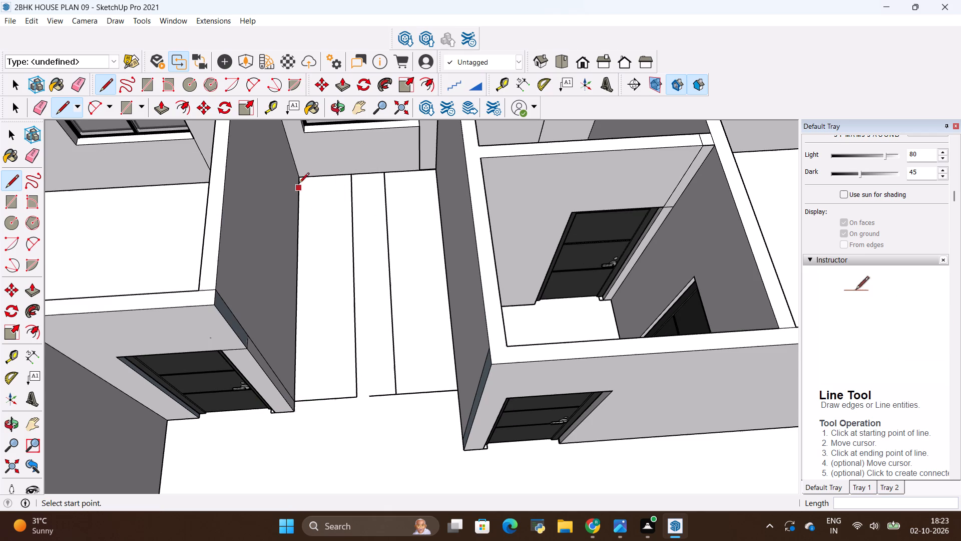
Draw a rectangle of about 11' 1/2" by 6'7" over the passage floor, from the far wall corner to the opposite strip's end.
{"action": "scroll", "coordinate": [296, 177], "scroll_direction": "up", "scroll_amount": 5}
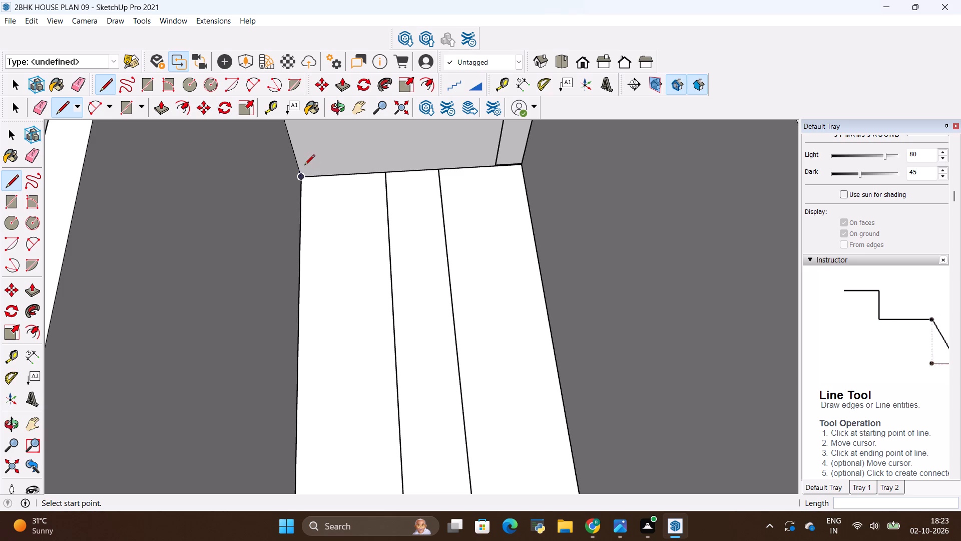
{"action": "left_click", "coordinate": [306, 172]}
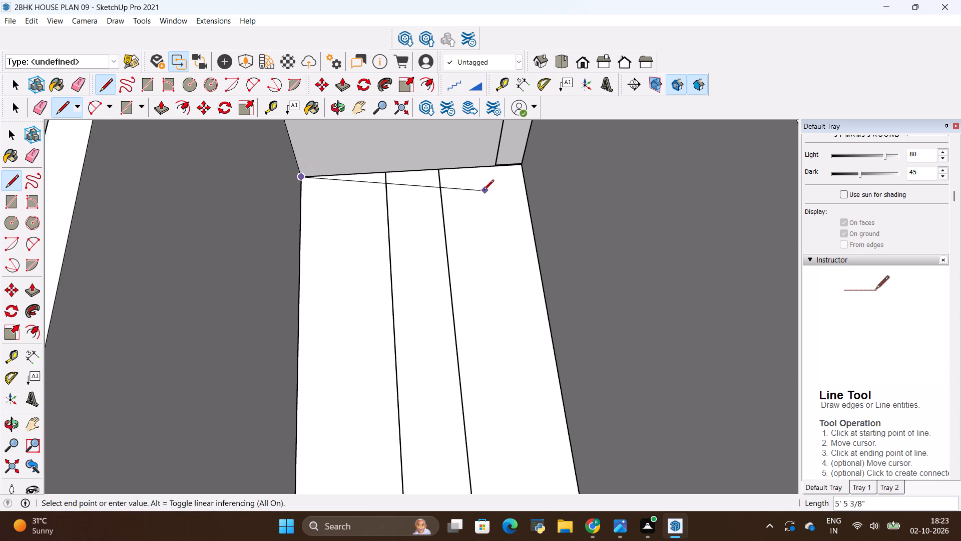
{"action": "key", "text": "r"}
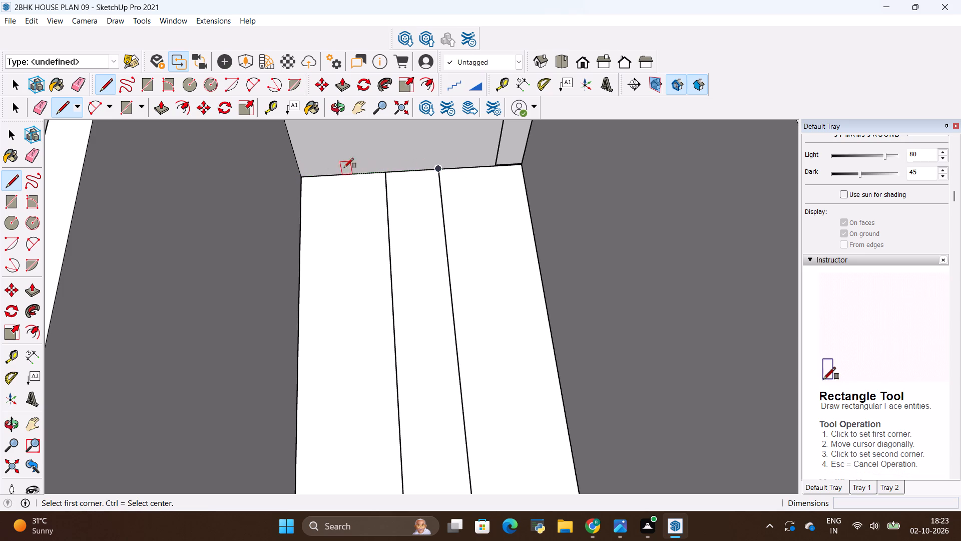
{"action": "left_click", "coordinate": [303, 175]}
{"action": "scroll", "coordinate": [326, 169], "scroll_direction": "down", "scroll_amount": 5}
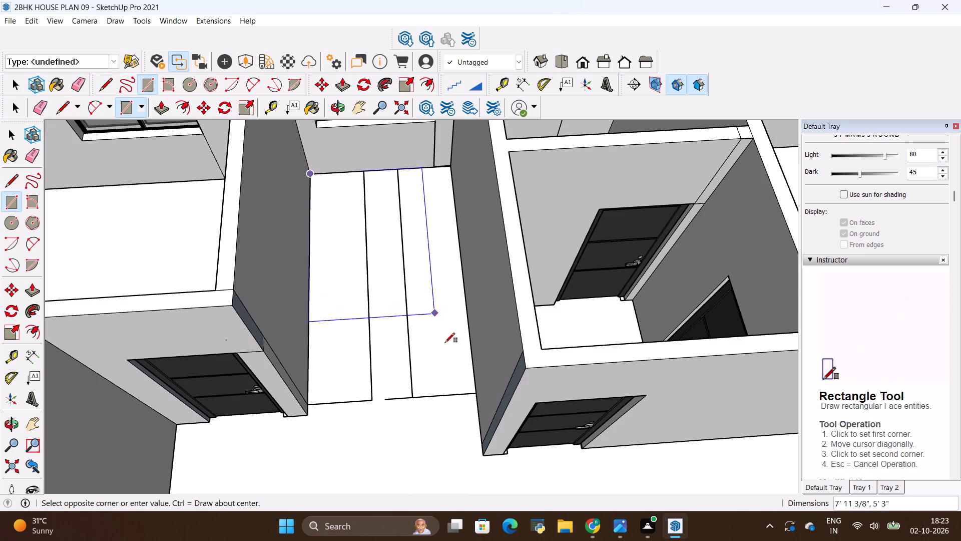
{"action": "left_click", "coordinate": [474, 399]}
{"action": "key", "text": "Escape"}
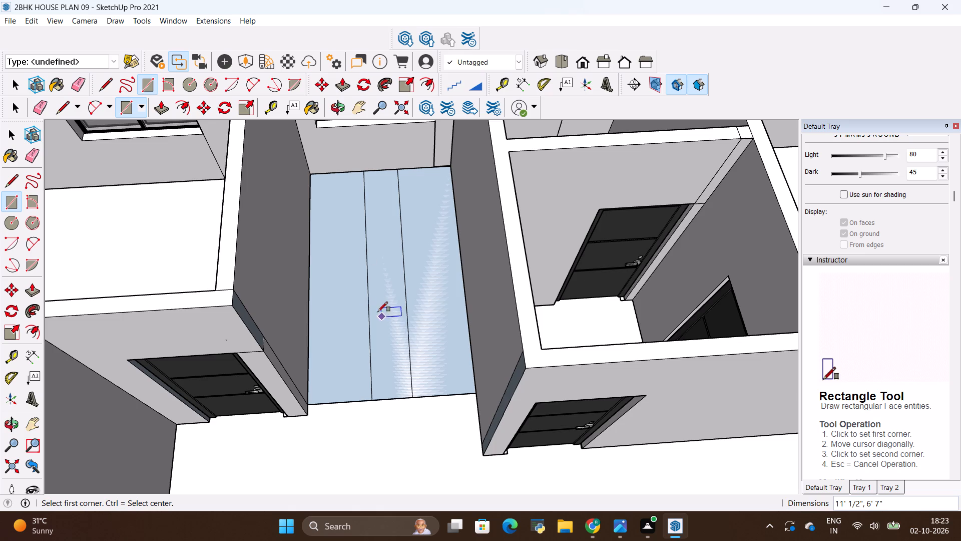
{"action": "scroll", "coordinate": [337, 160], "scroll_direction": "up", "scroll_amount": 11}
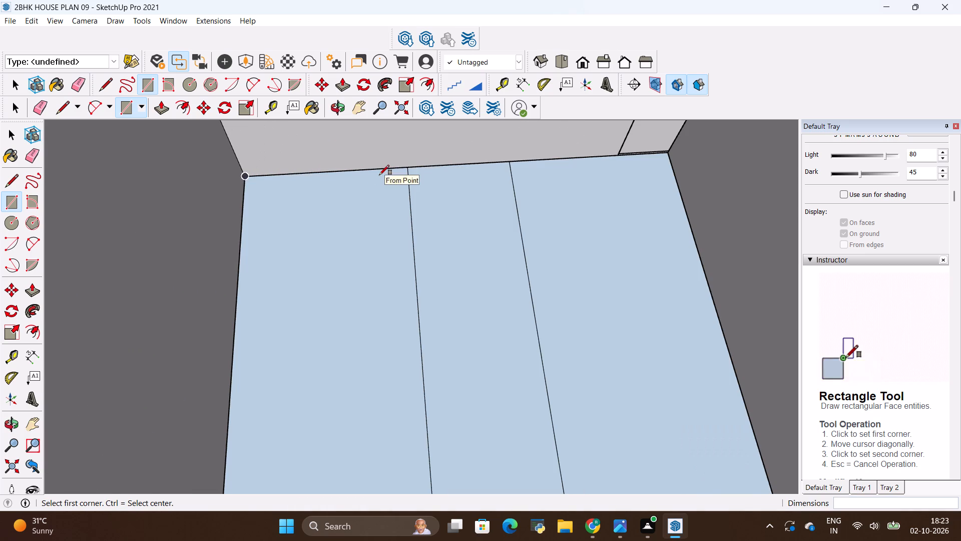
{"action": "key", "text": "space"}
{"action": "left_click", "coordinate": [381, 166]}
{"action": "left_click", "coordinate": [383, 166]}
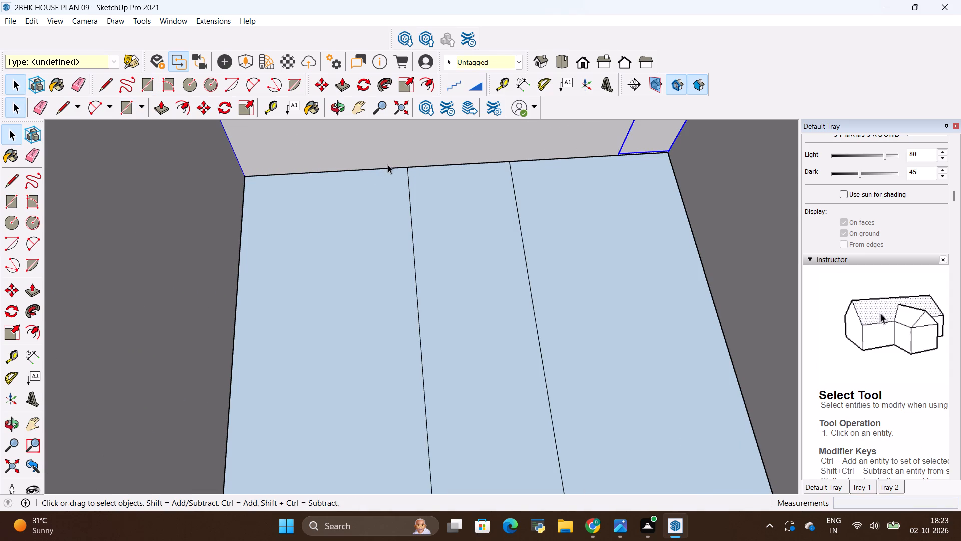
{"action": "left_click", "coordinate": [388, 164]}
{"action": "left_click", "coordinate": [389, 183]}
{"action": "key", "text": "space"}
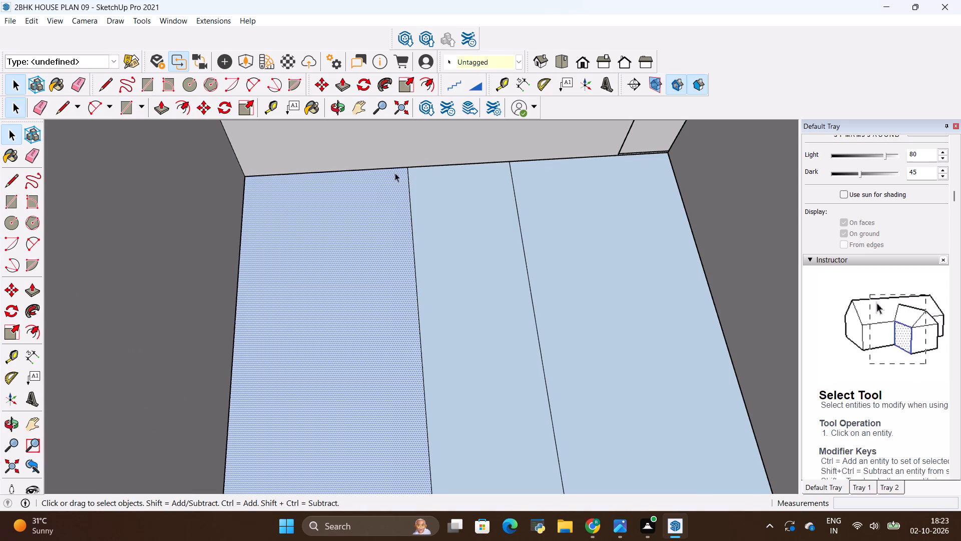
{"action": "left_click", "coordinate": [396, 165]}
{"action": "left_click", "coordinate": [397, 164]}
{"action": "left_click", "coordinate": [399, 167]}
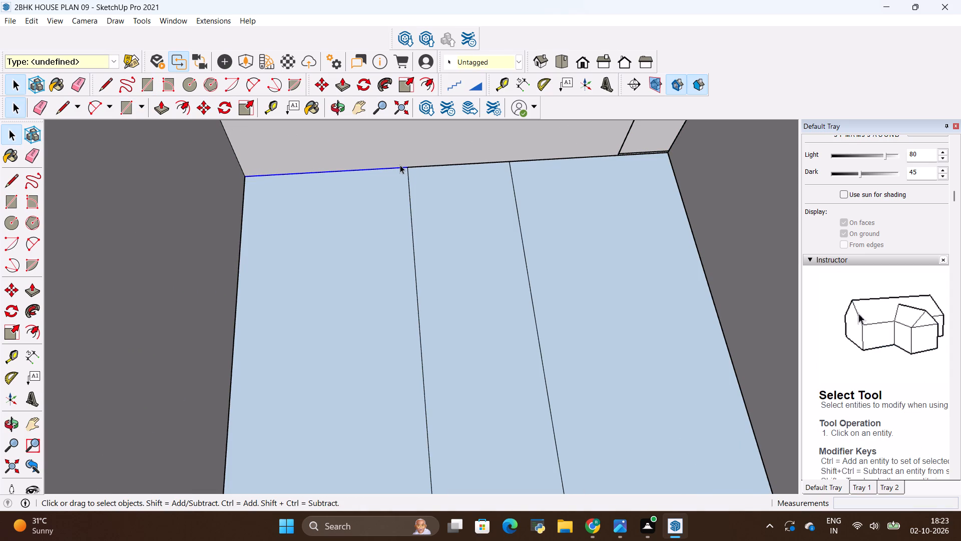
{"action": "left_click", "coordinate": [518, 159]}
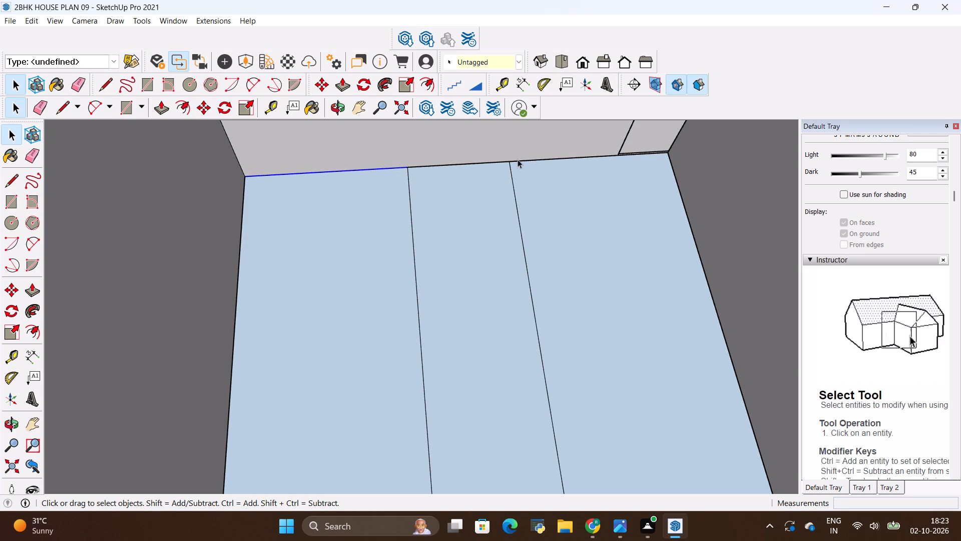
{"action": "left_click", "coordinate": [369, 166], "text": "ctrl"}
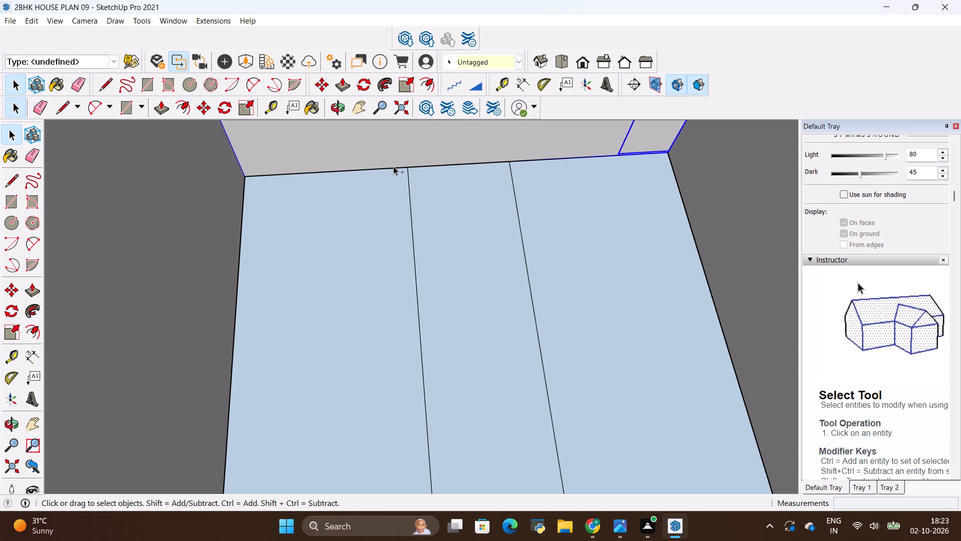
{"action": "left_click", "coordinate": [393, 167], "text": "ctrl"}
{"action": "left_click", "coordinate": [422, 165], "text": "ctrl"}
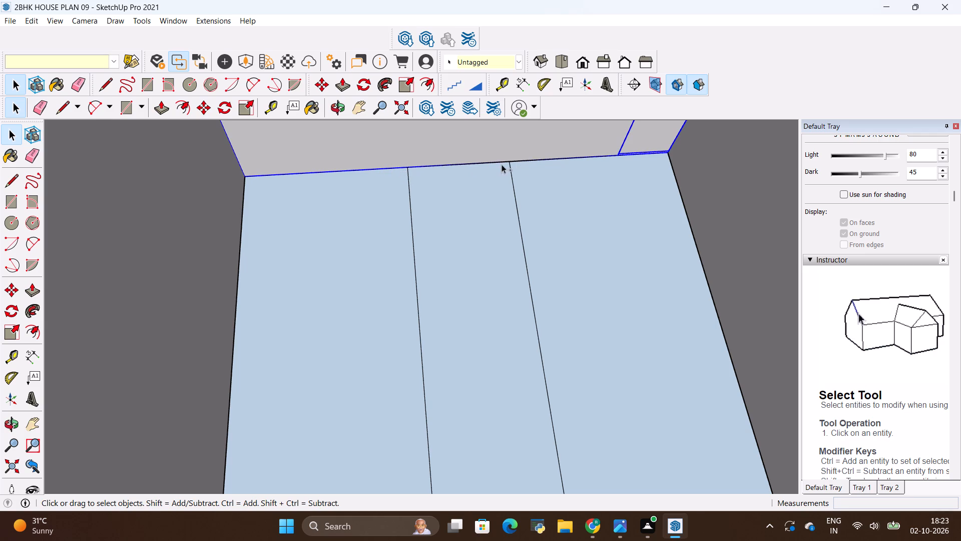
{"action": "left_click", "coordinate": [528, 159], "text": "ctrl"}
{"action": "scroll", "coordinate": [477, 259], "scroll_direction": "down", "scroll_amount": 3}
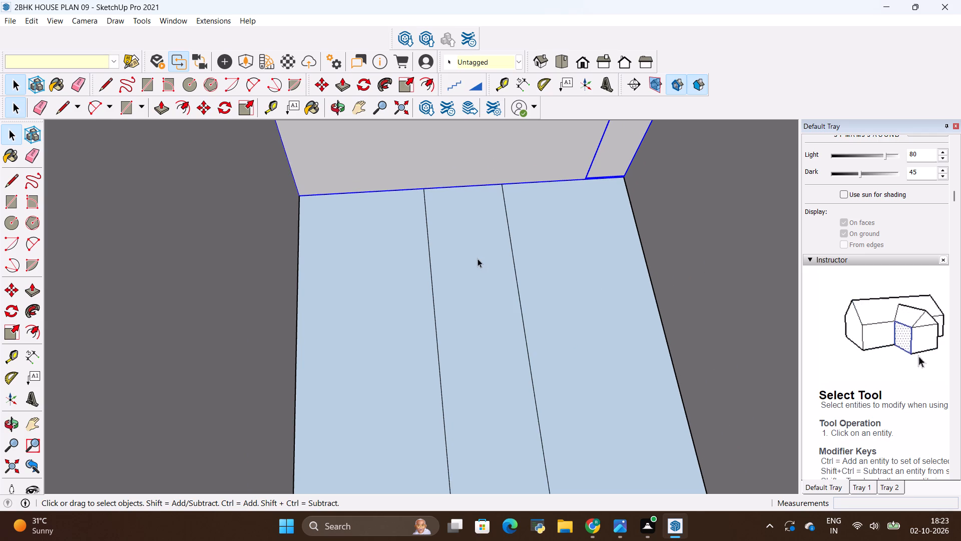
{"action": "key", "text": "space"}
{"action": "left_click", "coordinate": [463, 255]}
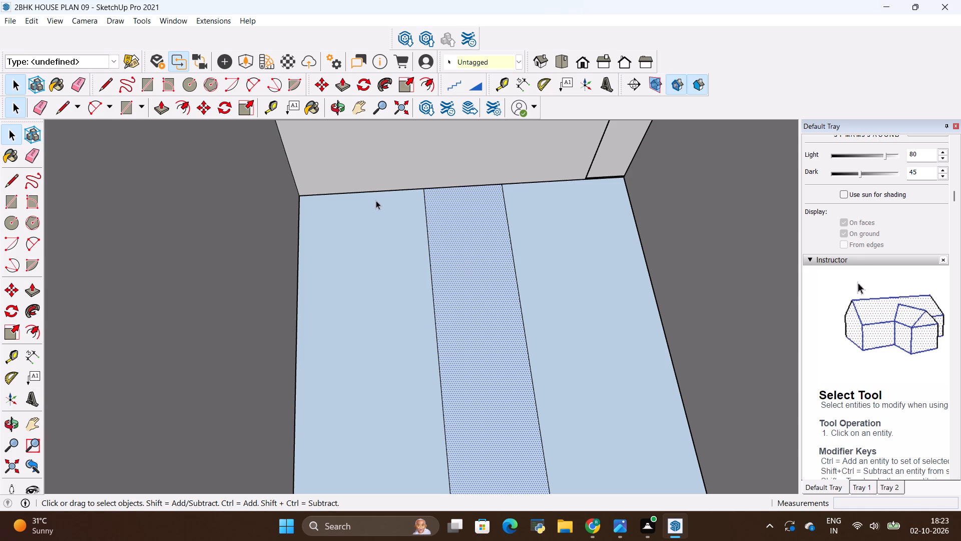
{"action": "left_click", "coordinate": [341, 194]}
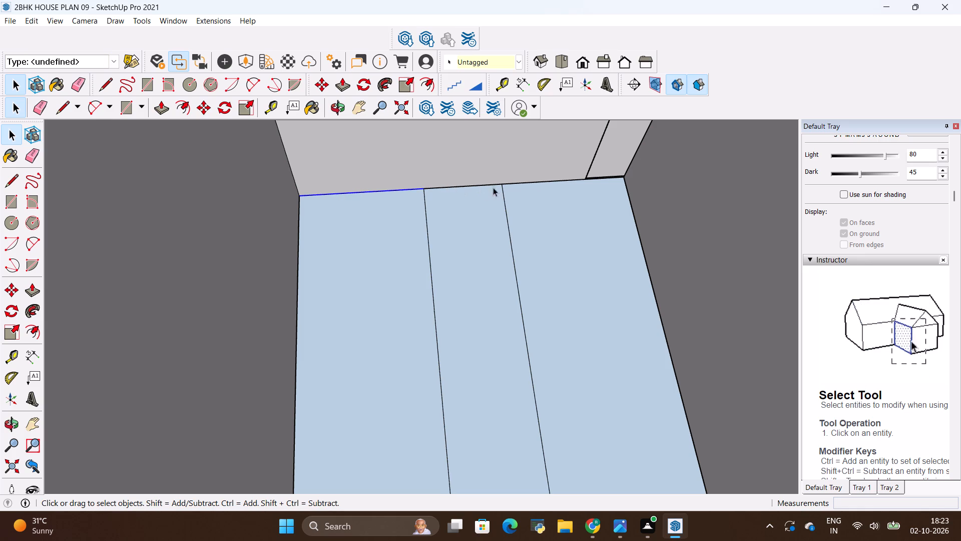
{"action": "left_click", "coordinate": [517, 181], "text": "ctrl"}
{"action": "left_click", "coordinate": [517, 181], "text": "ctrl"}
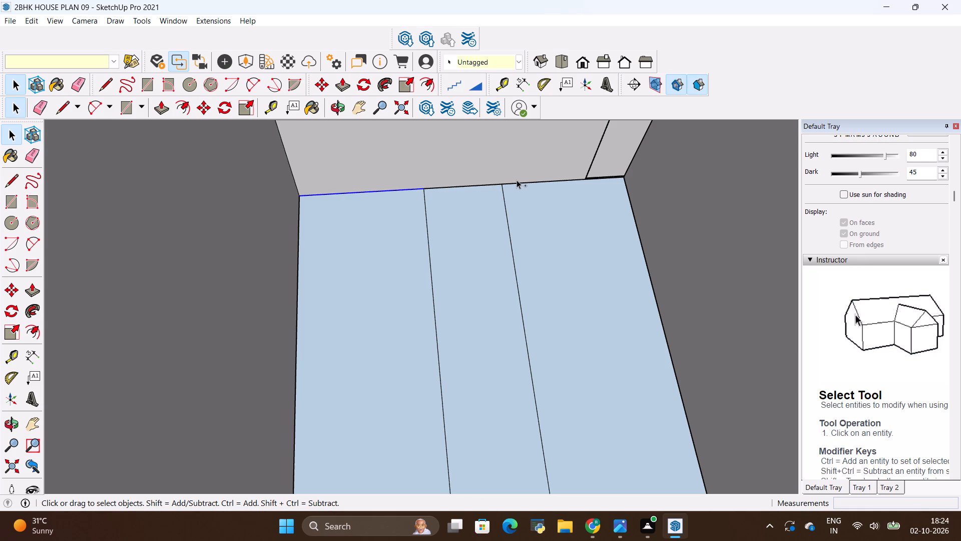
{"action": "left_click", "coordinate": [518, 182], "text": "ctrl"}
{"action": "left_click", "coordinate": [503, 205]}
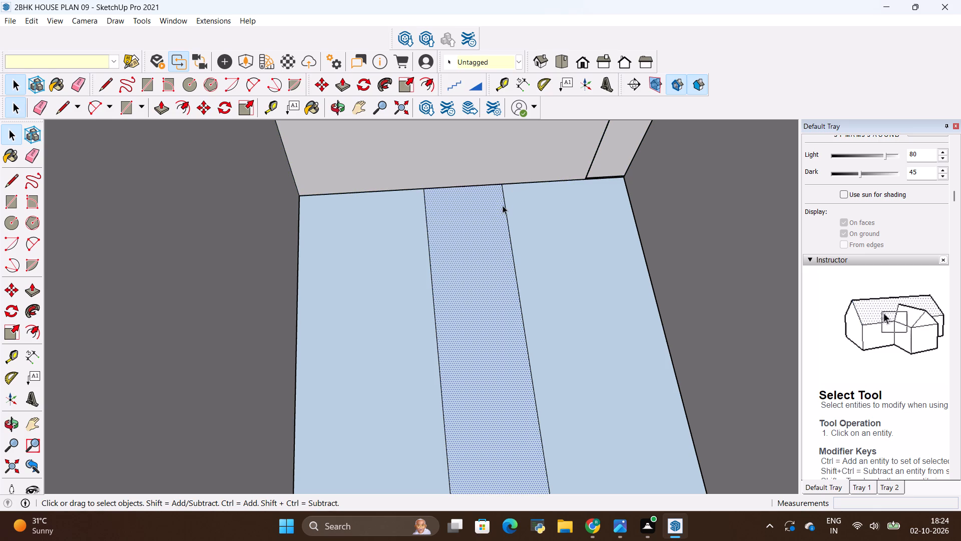
Copy the far-end edges of the two side strips 2'6" along the passage floor, away from the end wall.
{"action": "left_click", "coordinate": [508, 184]}
{"action": "left_click", "coordinate": [389, 190], "text": "ctrl"}
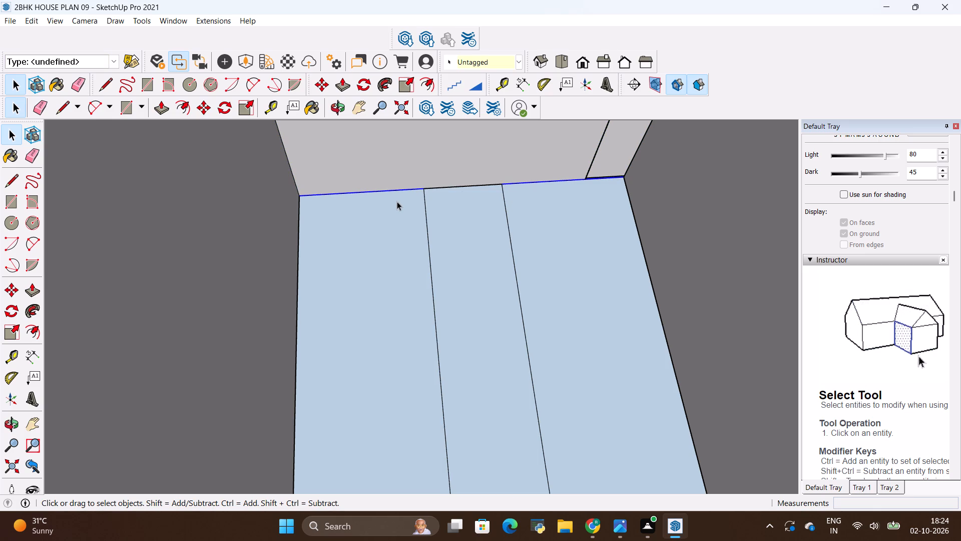
{"action": "key", "text": "m"}
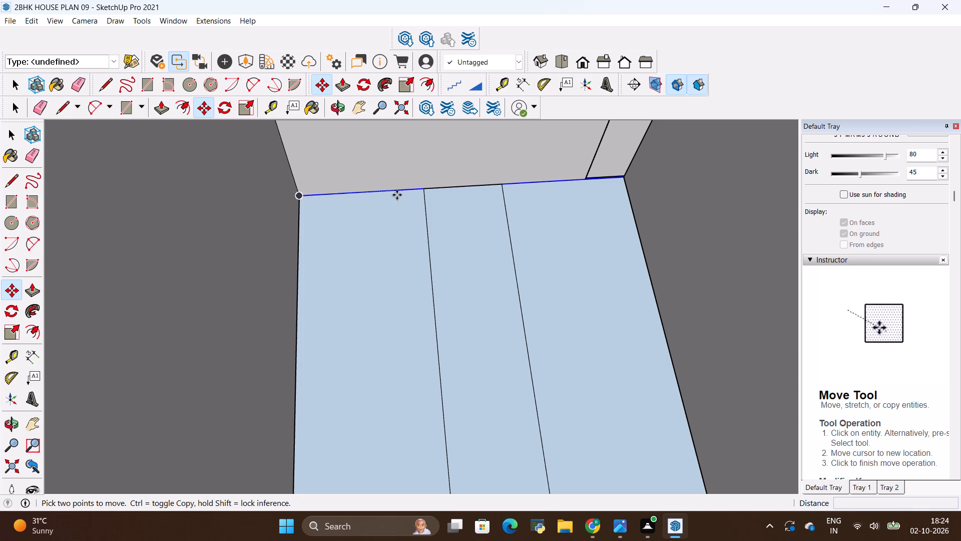
{"action": "left_click", "coordinate": [397, 195]}
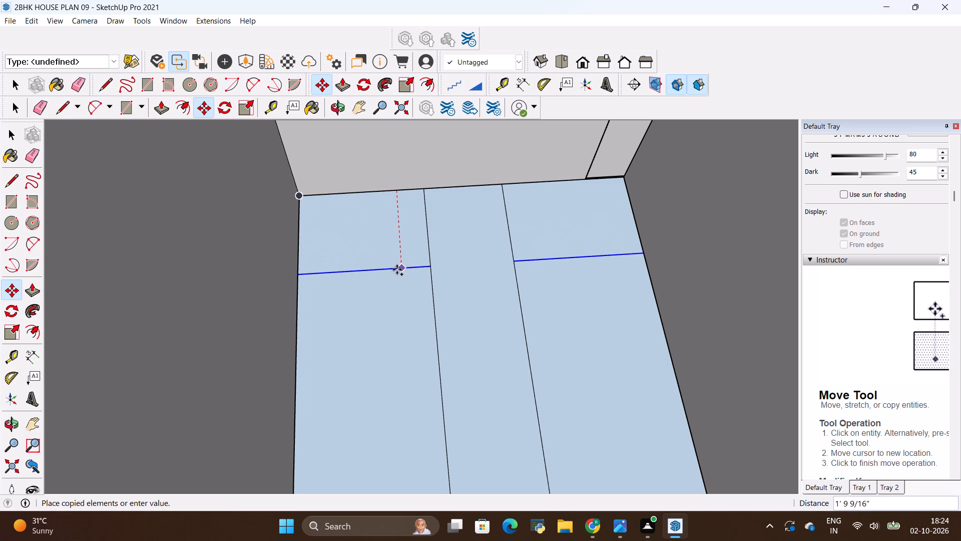
{"action": "key", "text": "BackSpace"}
{"action": "key", "text": "BackSpace"}
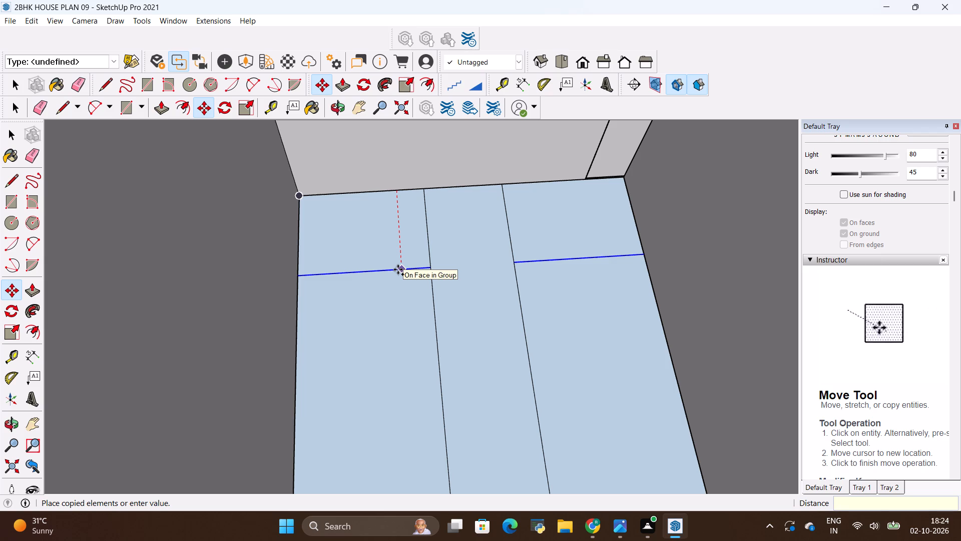
{"action": "key", "text": "2"}
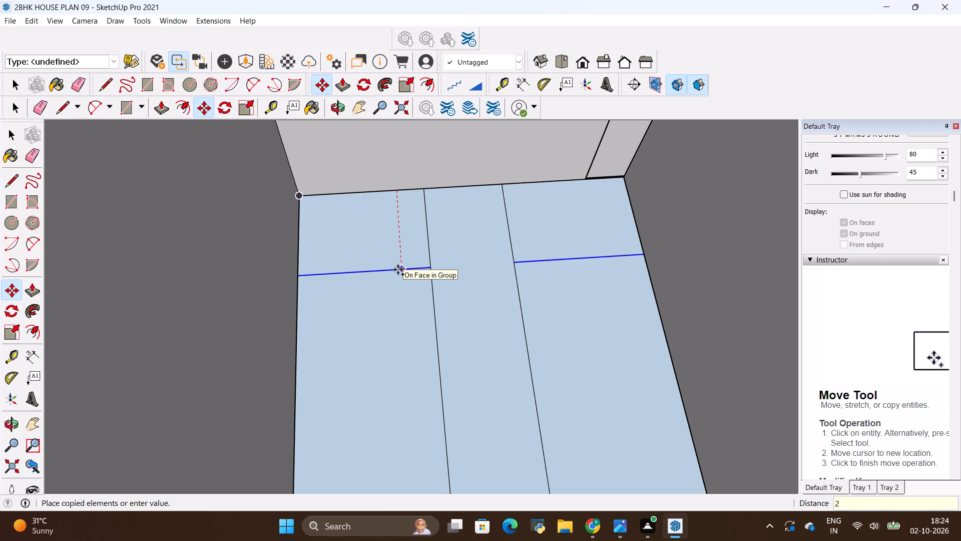
{"action": "key", "text": "apostrophe"}
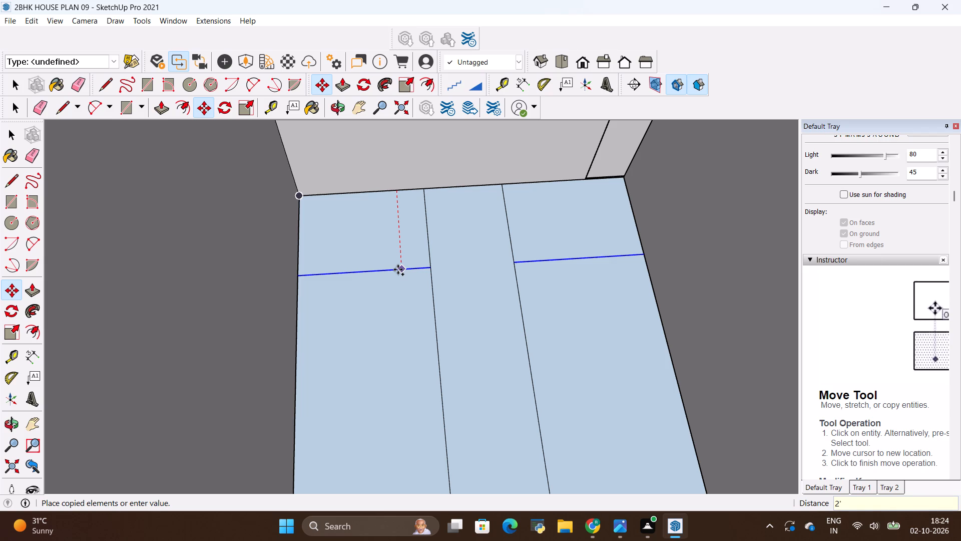
{"action": "key", "text": "6"}
{"action": "key", "text": "shift+quotedbl"}
{"action": "key", "text": "Return"}
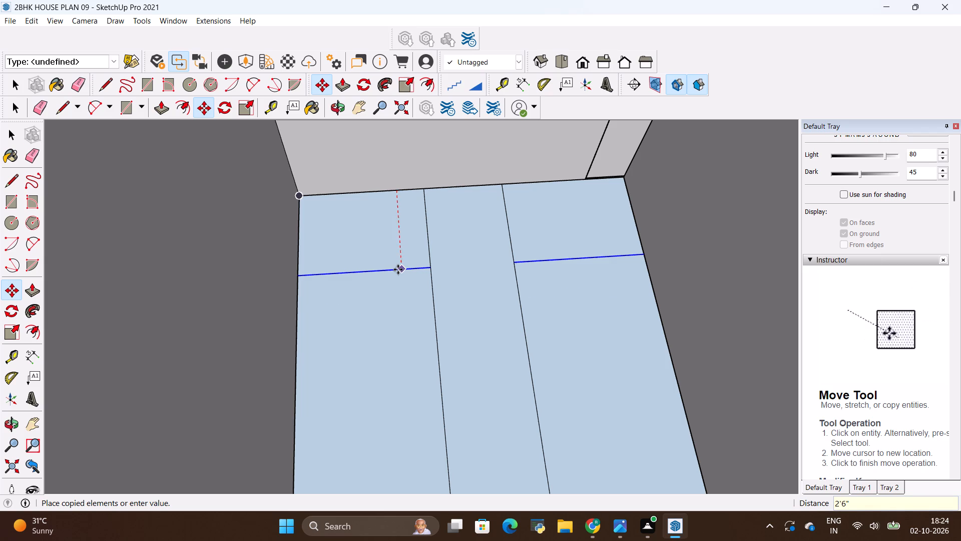
Copy the two new cross lines 10" further along the side strips, away from the end wall.
{"action": "left_click", "coordinate": [432, 303]}
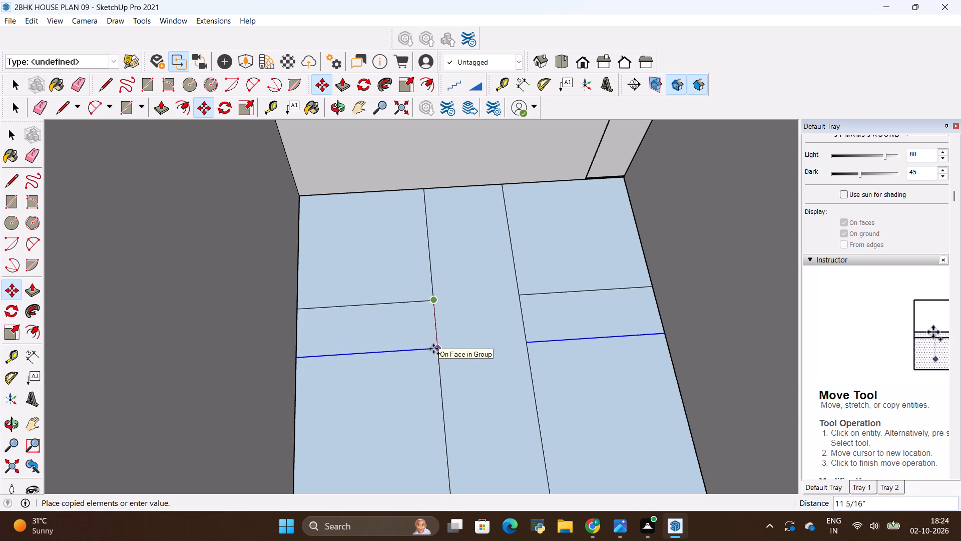
{"action": "key", "text": "BackSpace"}
{"action": "key", "text": "BackSpace"}
{"action": "type", "text": "10"}
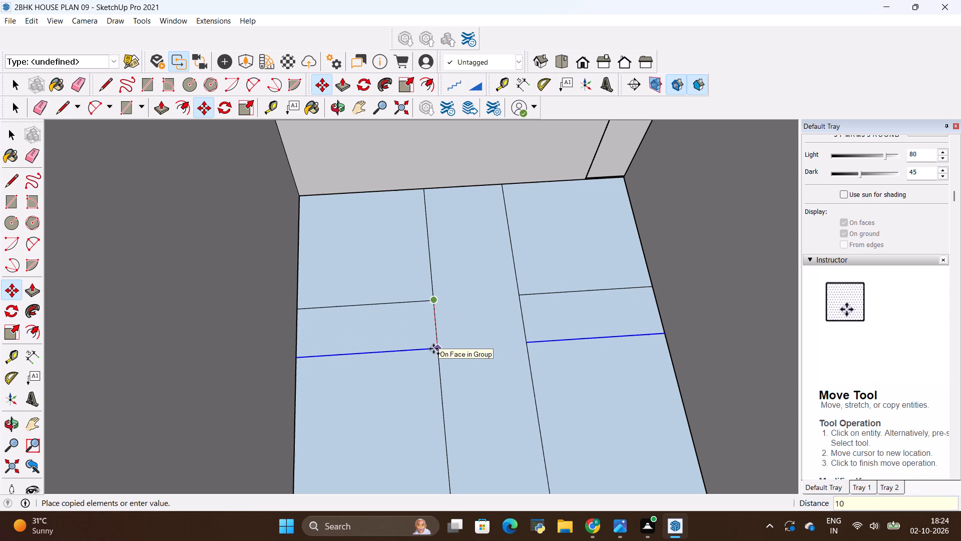
{"action": "key", "text": "shift+quotedbl"}
{"action": "key", "text": "Return"}
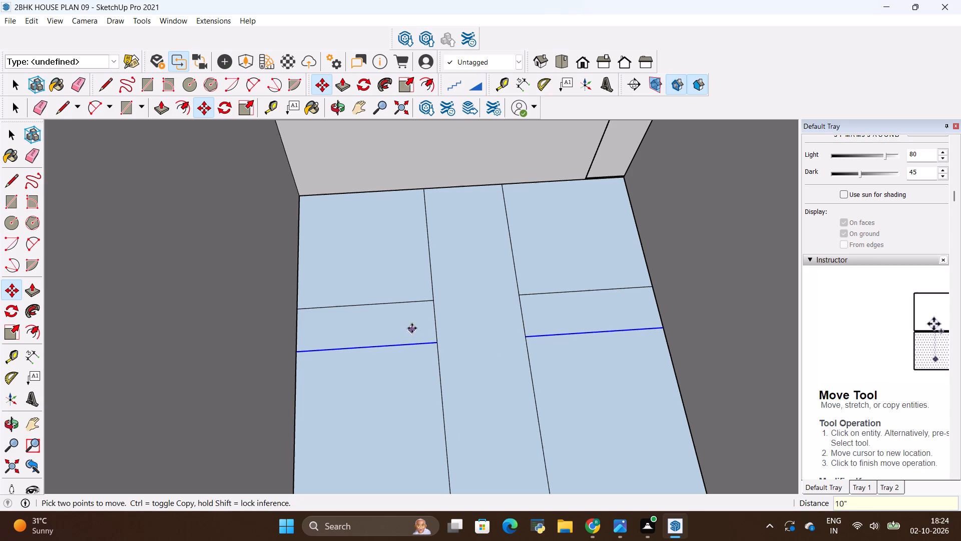
Copy the pair of cross lines four more times at 10" spacing along the side strips, away from the end wall.
{"action": "left_click", "coordinate": [427, 303], "text": "ctrl"}
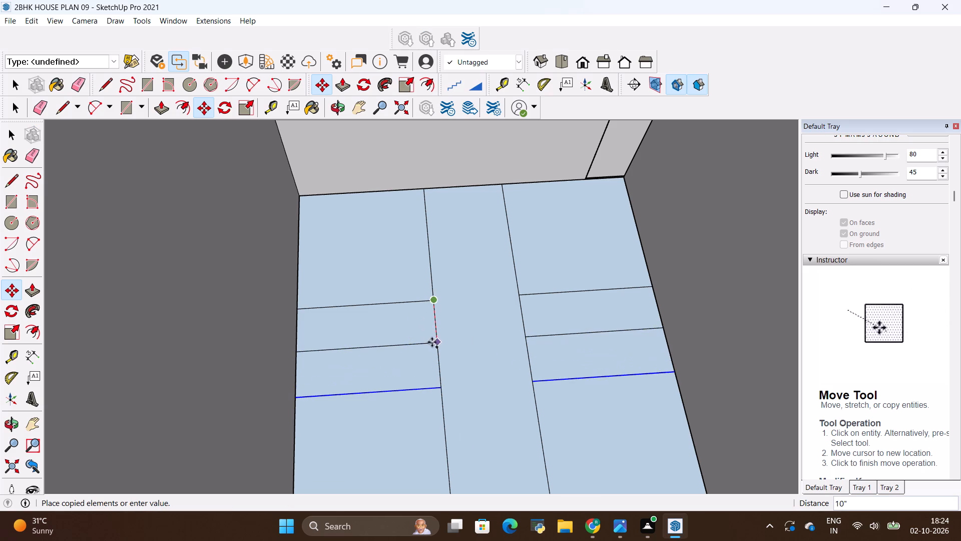
{"action": "left_click", "coordinate": [435, 341], "text": "ctrl"}
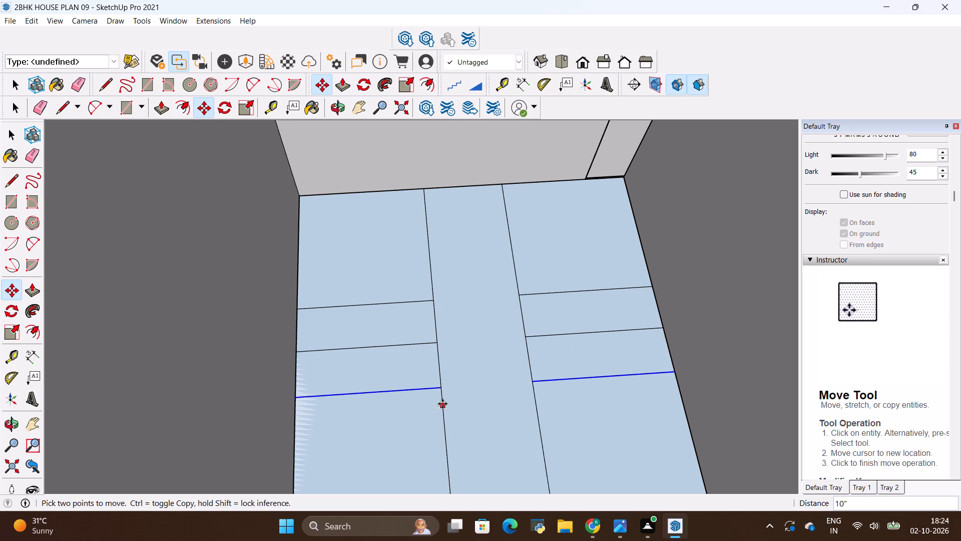
{"action": "left_click", "coordinate": [435, 342], "text": "ctrl"}
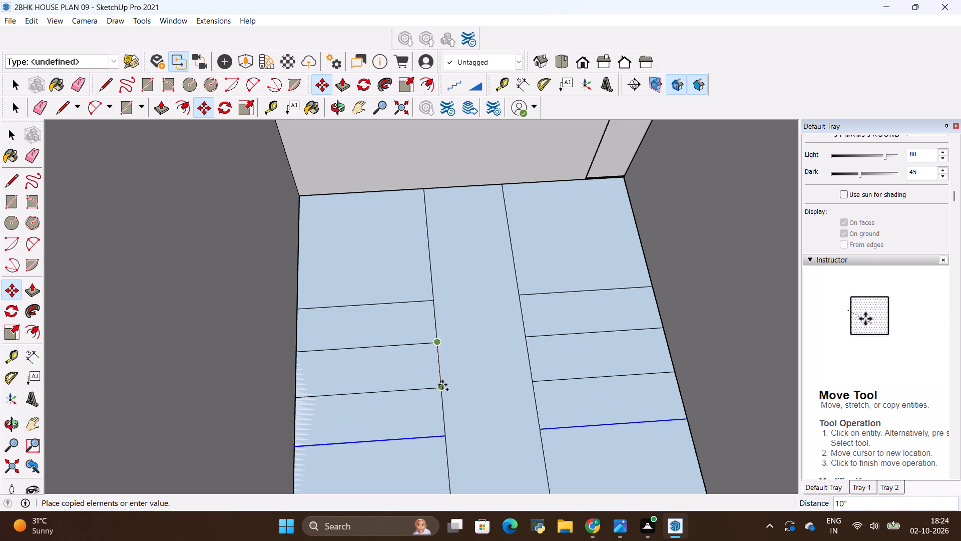
{"action": "left_click", "coordinate": [442, 386], "text": "ctrl"}
{"action": "left_click", "coordinate": [439, 390], "text": "ctrl"}
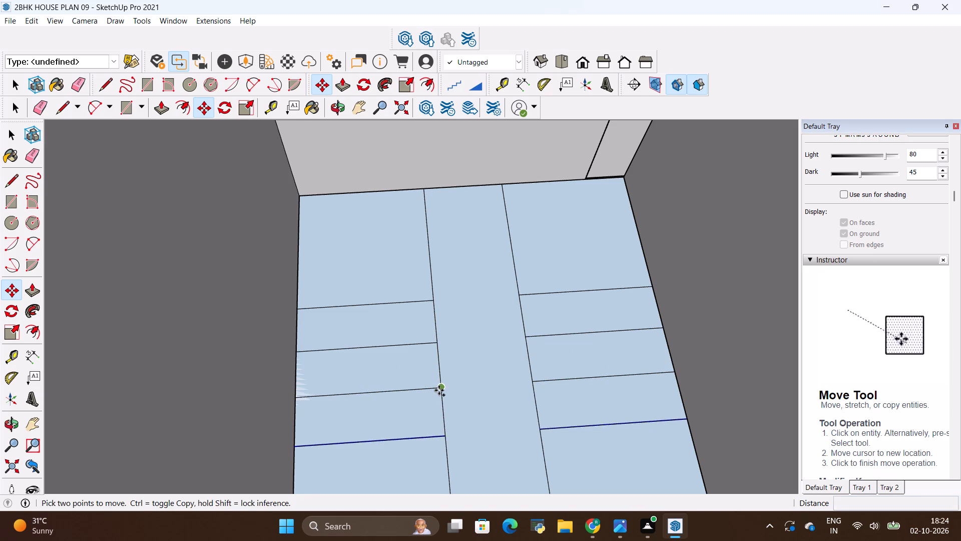
{"action": "left_click", "coordinate": [443, 435]}
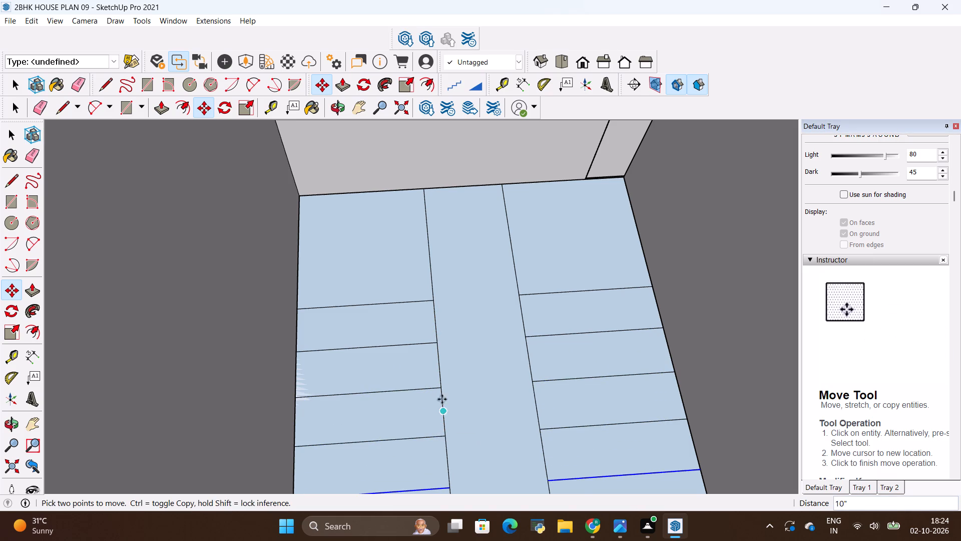
{"action": "scroll", "coordinate": [443, 377], "scroll_direction": "down", "scroll_amount": 7}
{"action": "scroll", "coordinate": [445, 311], "scroll_direction": "down", "scroll_amount": 4}
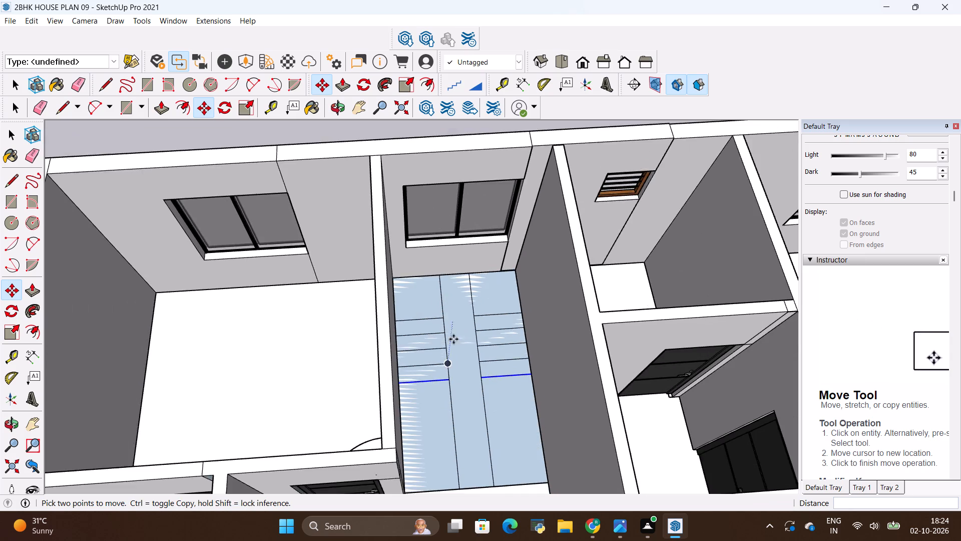
{"action": "scroll", "coordinate": [445, 418], "scroll_direction": "up", "scroll_amount": 8}
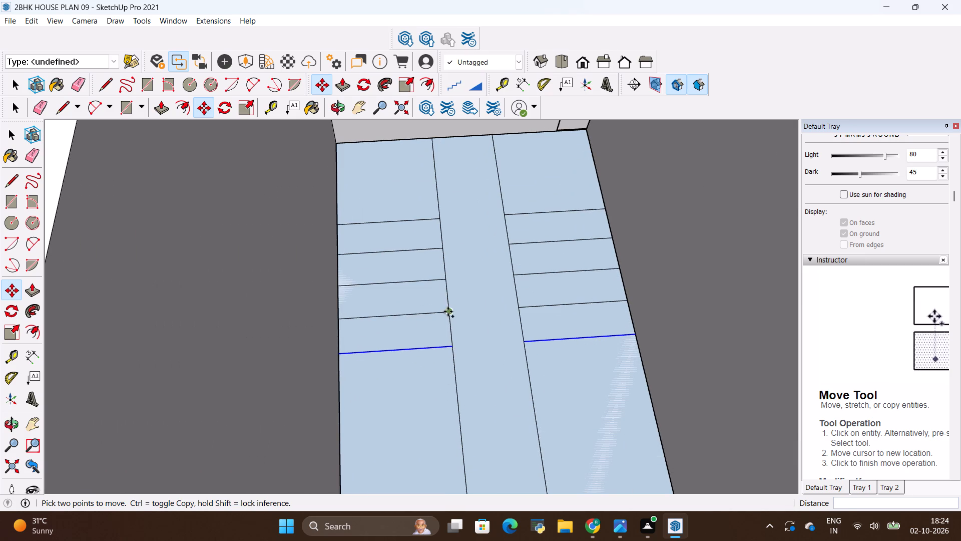
{"action": "left_click", "coordinate": [447, 311], "text": "ctrl"}
{"action": "left_click", "coordinate": [449, 344], "text": "ctrl"}
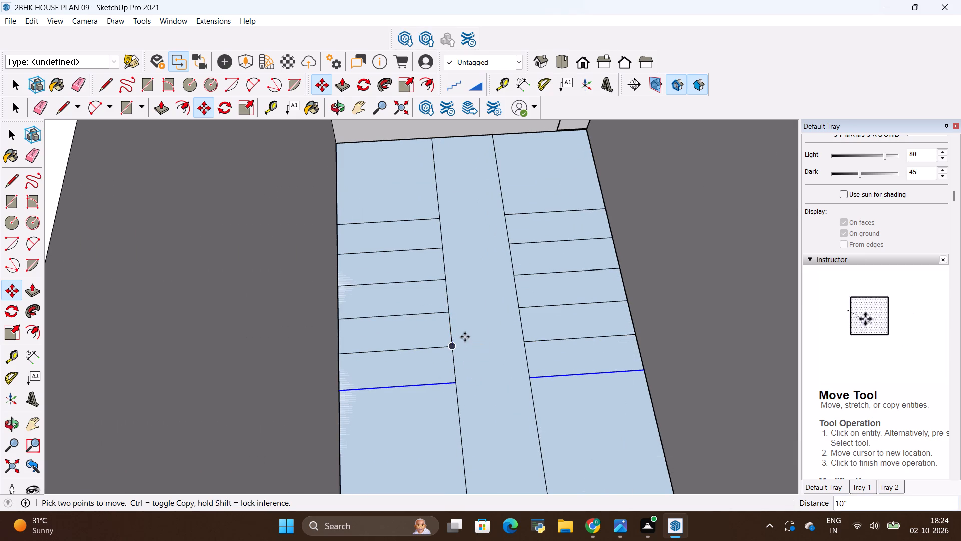
Add three more copies of the tread line pair at 10" spacing, continuing toward the open end of the passage.
{"action": "left_click", "coordinate": [453, 344]}
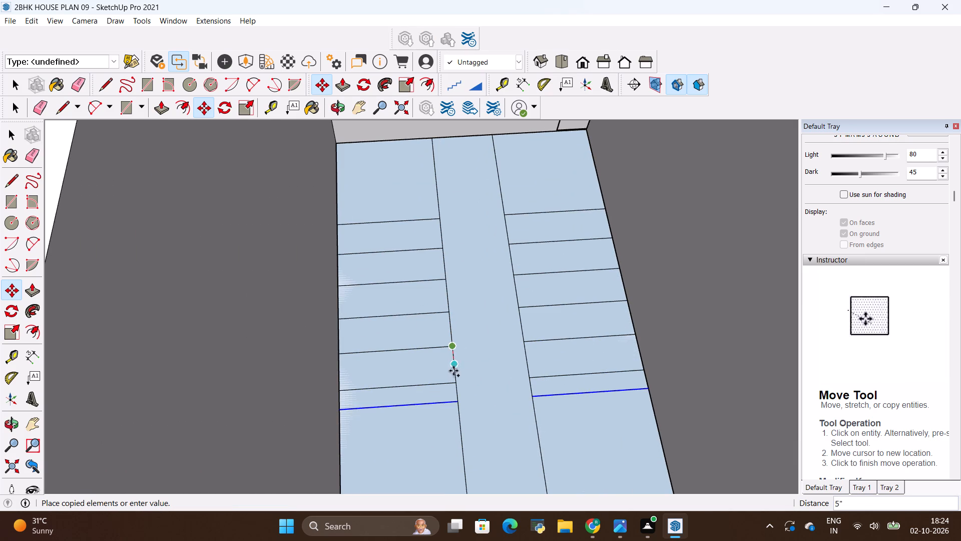
{"action": "left_click", "coordinate": [453, 381]}
{"action": "scroll", "coordinate": [459, 311], "scroll_direction": "down", "scroll_amount": 4}
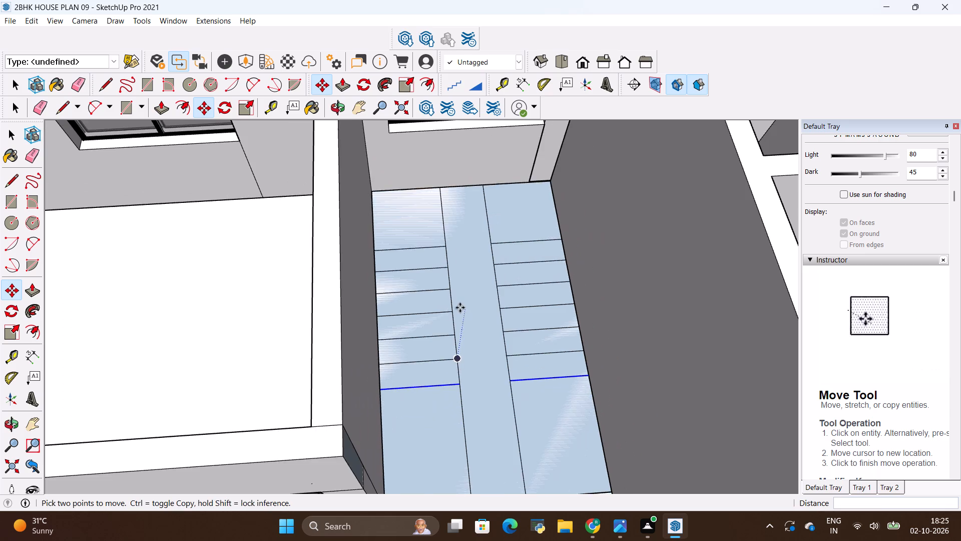
{"action": "scroll", "coordinate": [451, 382], "scroll_direction": "up", "scroll_amount": 6}
{"action": "left_click", "coordinate": [462, 339], "text": "ctrl"}
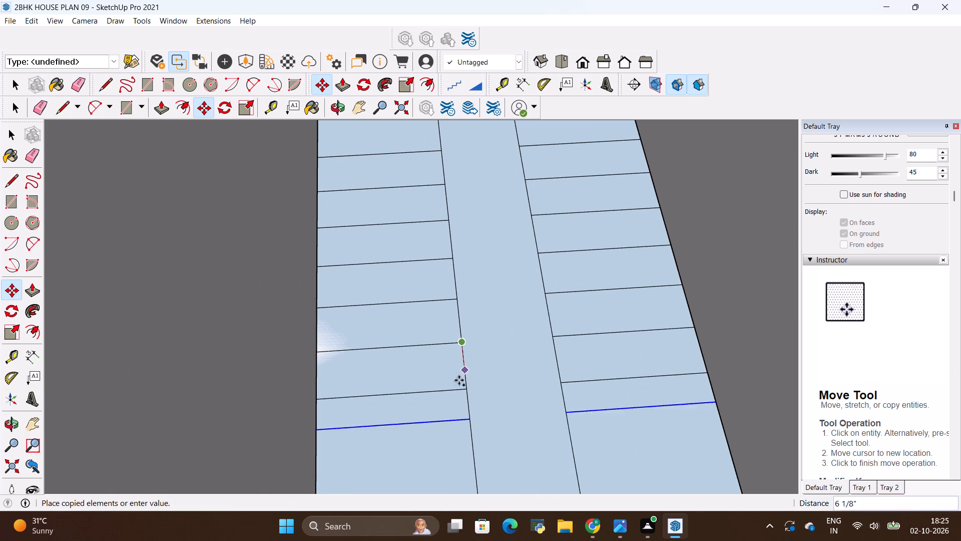
{"action": "left_click", "coordinate": [467, 389]}
{"action": "scroll", "coordinate": [452, 329], "scroll_direction": "down", "scroll_amount": 3}
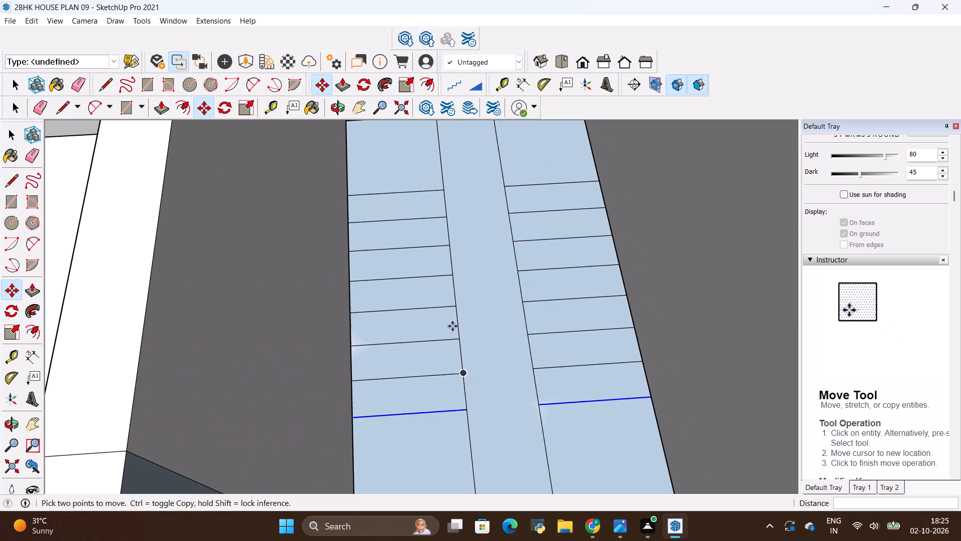
{"action": "scroll", "coordinate": [458, 359], "scroll_direction": "down", "scroll_amount": 4}
{"action": "scroll", "coordinate": [456, 393], "scroll_direction": "up", "scroll_amount": 4}
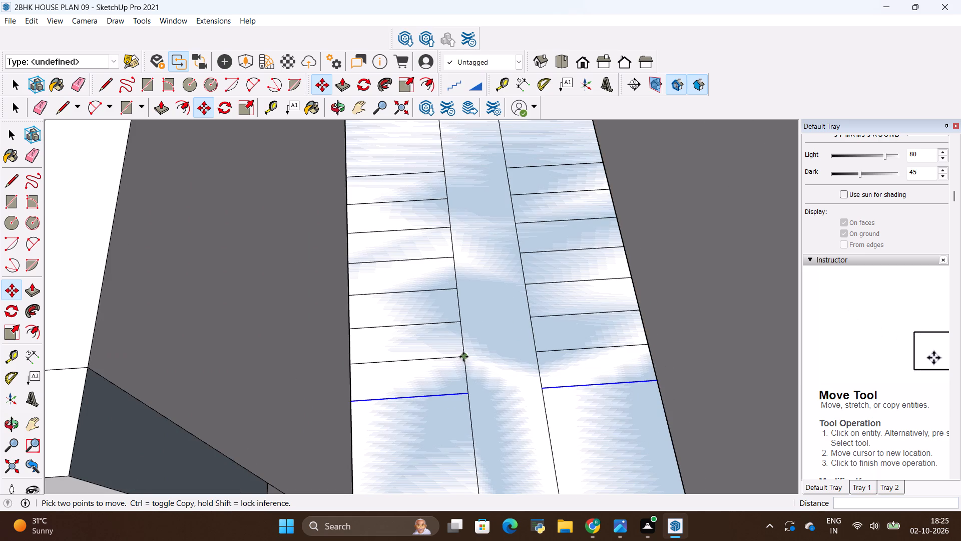
{"action": "left_click", "coordinate": [463, 357], "text": "ctrl"}
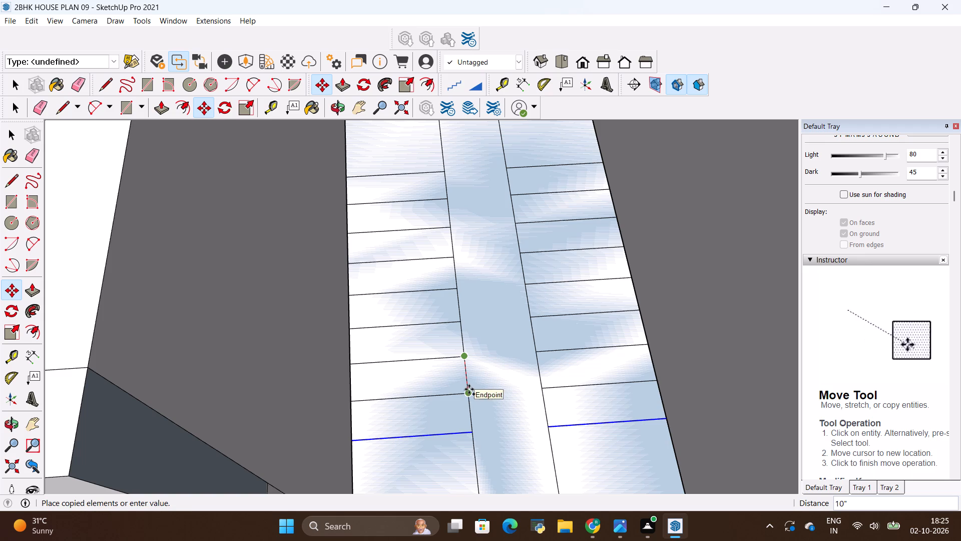
{"action": "left_click", "coordinate": [469, 389]}
Draw a 1'7" line across the middle strip, joining the last tread lines of the two flights.
{"action": "scroll", "coordinate": [449, 358], "scroll_direction": "down", "scroll_amount": 5}
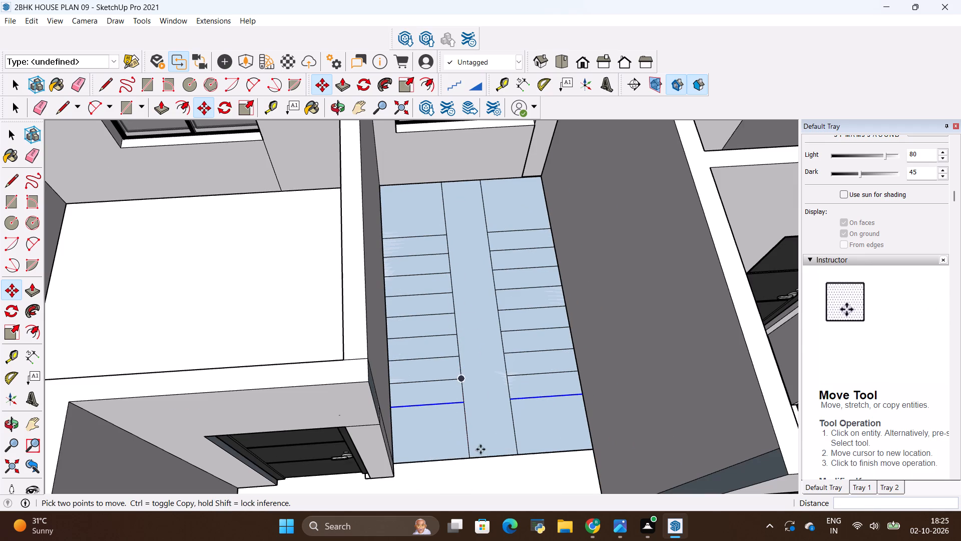
{"action": "key", "text": "l"}
{"action": "left_click", "coordinate": [514, 401]}
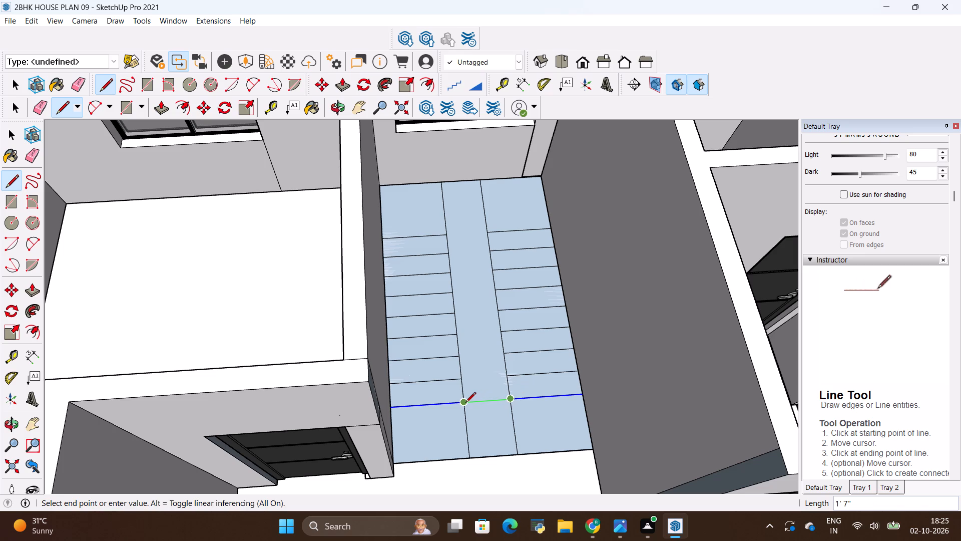
{"action": "left_click", "coordinate": [465, 403]}
{"action": "key", "text": "Escape"}
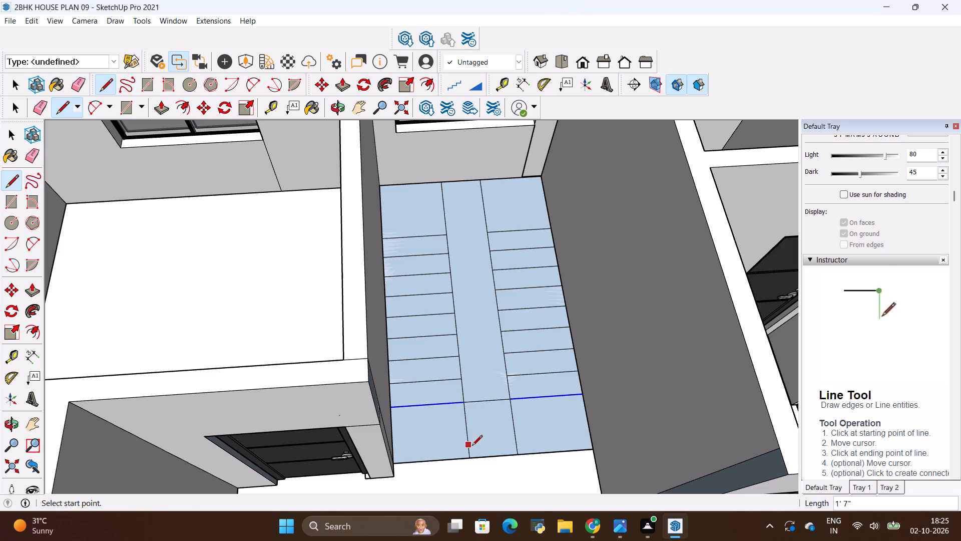
Erase the strip lines and the end edge of the floor beyond the last tread lines.
{"action": "key", "text": "e"}
{"action": "left_click_drag", "start_coordinate": [446, 446], "coordinate": [522, 432]}
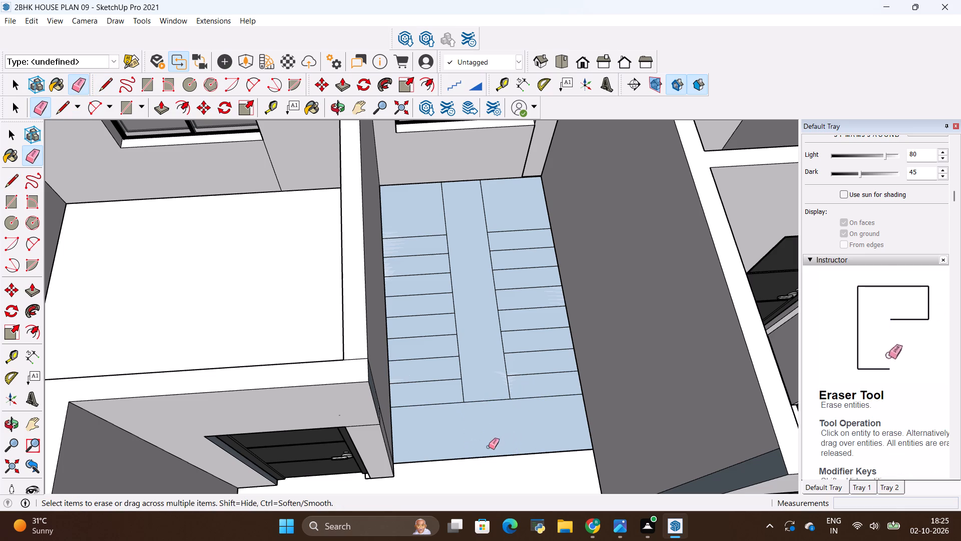
{"action": "left_click_drag", "start_coordinate": [489, 447], "coordinate": [497, 462]}
Draw a 1'7" line across the middle strip between the two flights along the landing's edge.
{"action": "scroll", "coordinate": [424, 288], "scroll_direction": "up", "scroll_amount": 2}
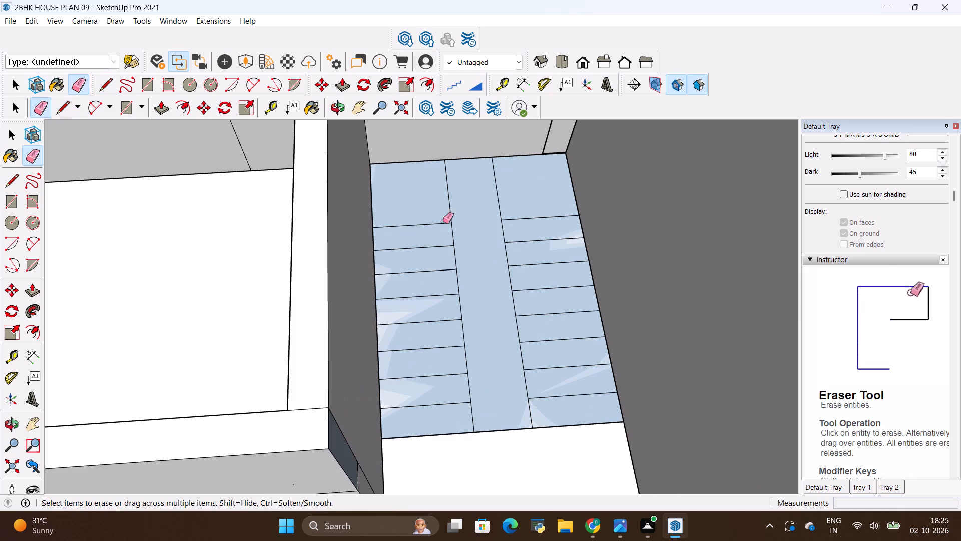
{"action": "key", "text": "l"}
{"action": "scroll", "coordinate": [511, 176], "scroll_direction": "up", "scroll_amount": 2}
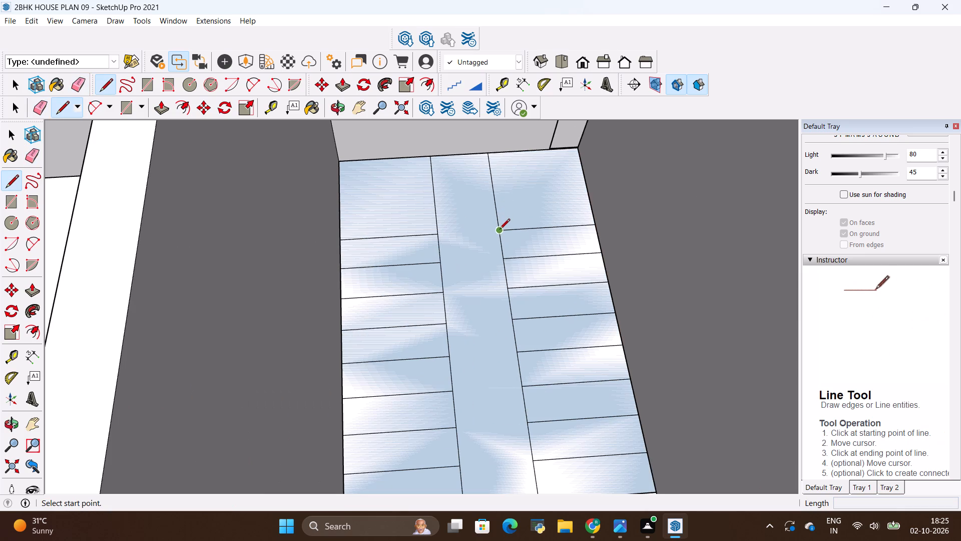
{"action": "left_click", "coordinate": [500, 231]}
{"action": "left_click", "coordinate": [433, 233]}
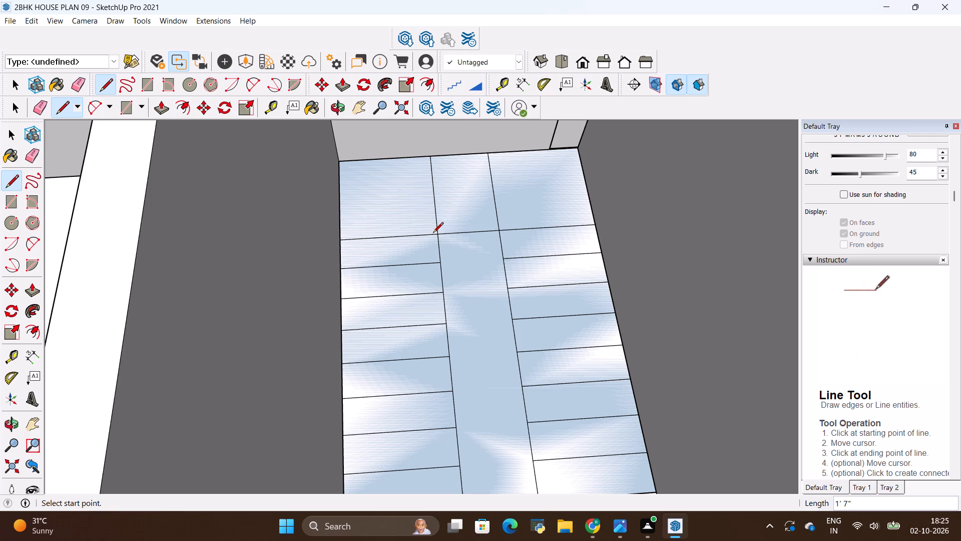
{"action": "key", "text": "Escape"}
Select the whole stair layout on the passage floor, with all its faces and edges, and make it a group.
{"action": "scroll", "coordinate": [441, 191], "scroll_direction": "up", "scroll_amount": 1}
{"action": "scroll", "coordinate": [443, 188], "scroll_direction": "down", "scroll_amount": 12}
{"action": "scroll", "coordinate": [499, 256], "scroll_direction": "down", "scroll_amount": 4}
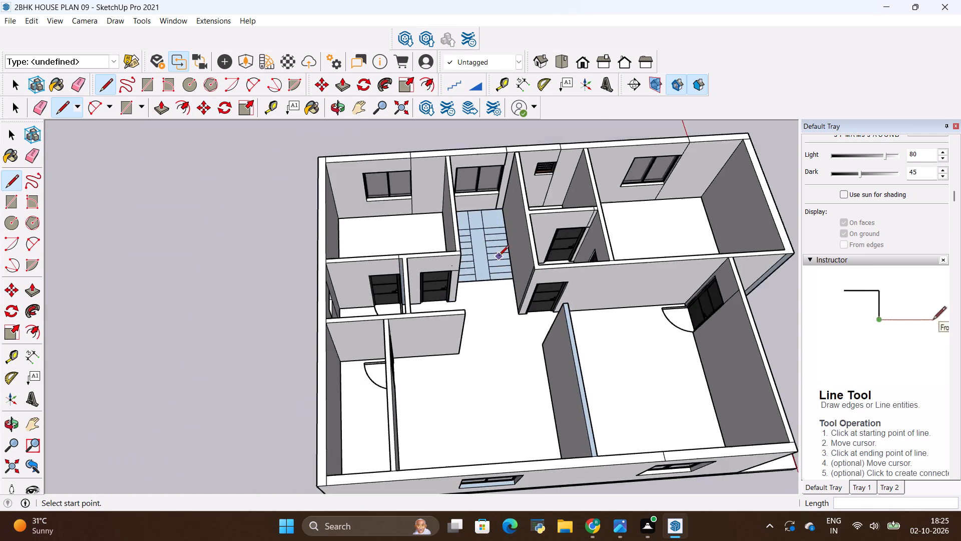
{"action": "scroll", "coordinate": [499, 256], "scroll_direction": "down", "scroll_amount": 7}
{"action": "scroll", "coordinate": [487, 183], "scroll_direction": "up", "scroll_amount": 11}
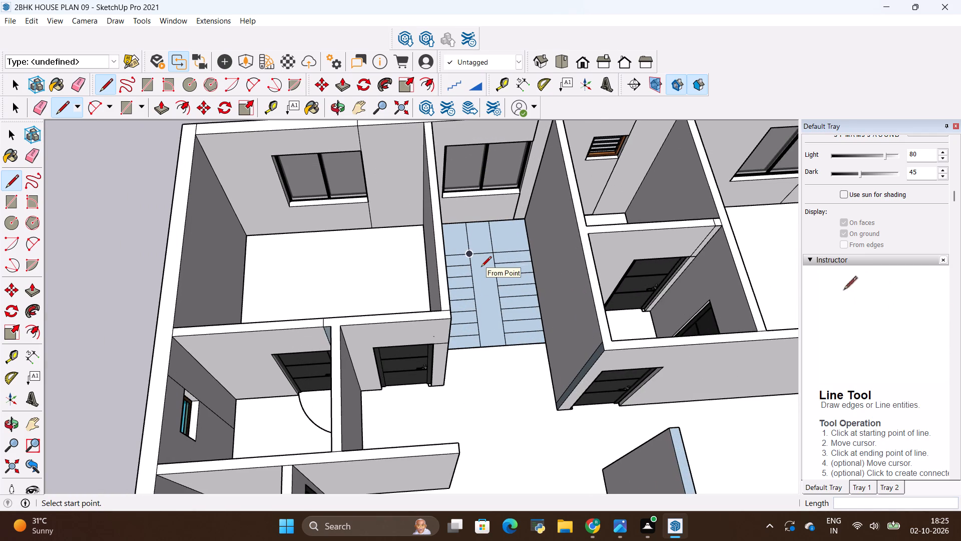
{"action": "left_click", "coordinate": [464, 285]}
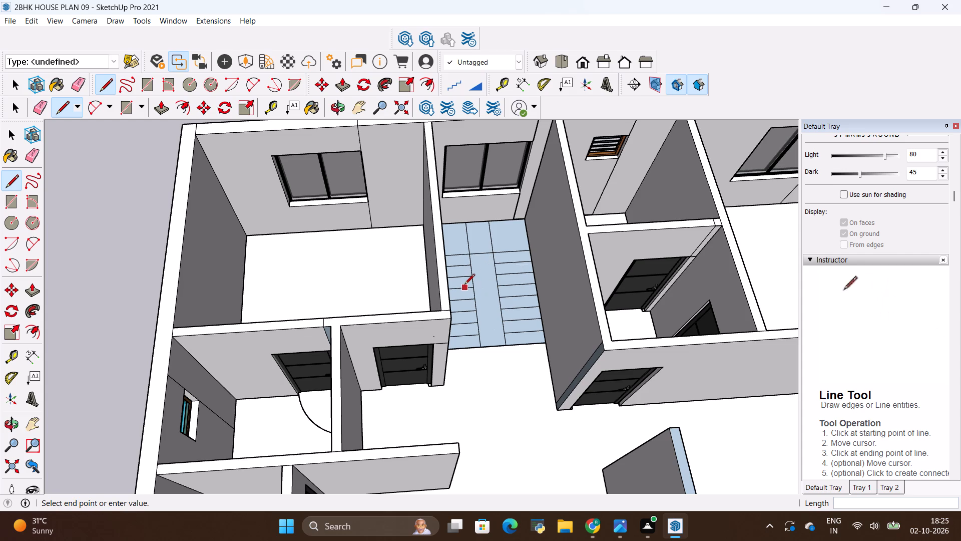
{"action": "key", "text": "Escape"}
{"action": "key", "text": "space"}
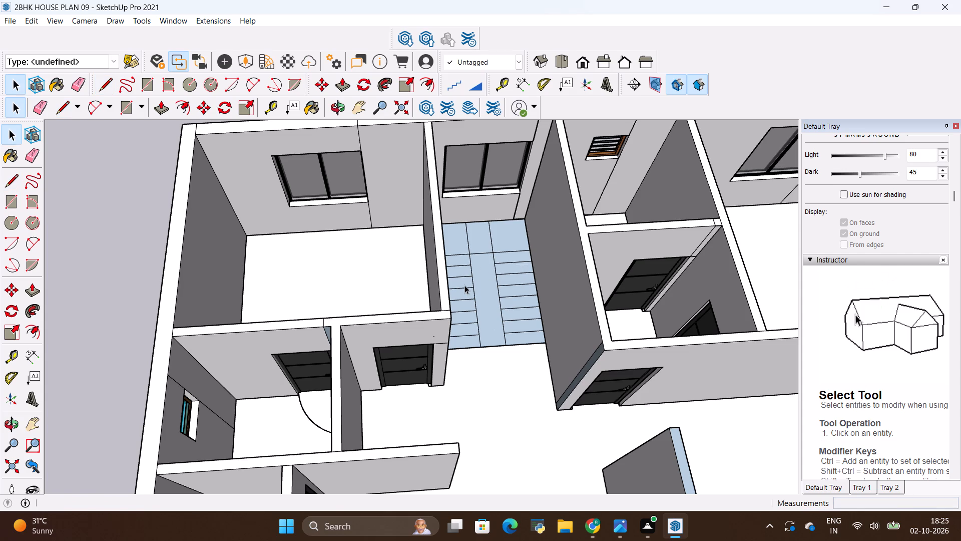
{"action": "triple_click", "coordinate": [464, 287]}
{"action": "left_click", "coordinate": [464, 287]}
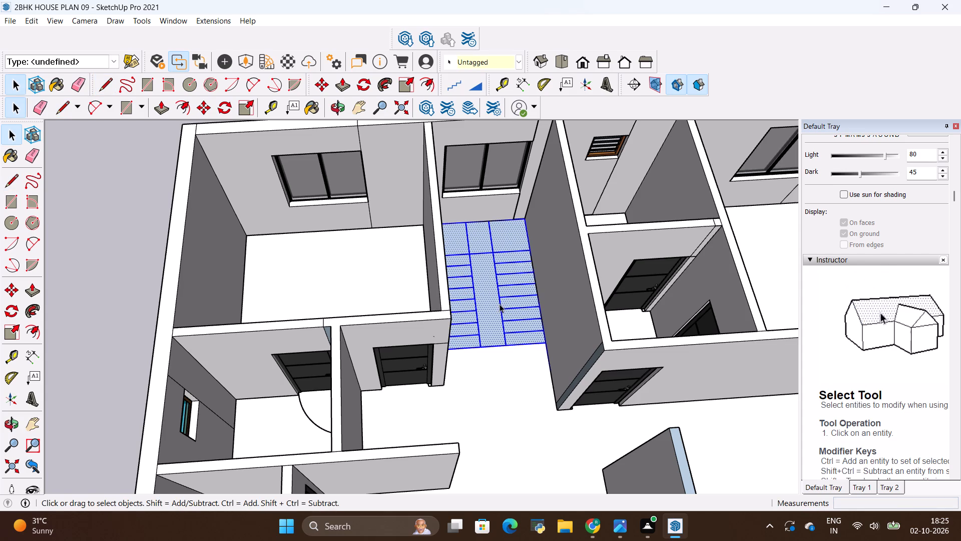
{"action": "middle_click_drag", "start_coordinate": [498, 305], "coordinate": [461, 297]}
{"action": "left_click", "coordinate": [489, 369]}
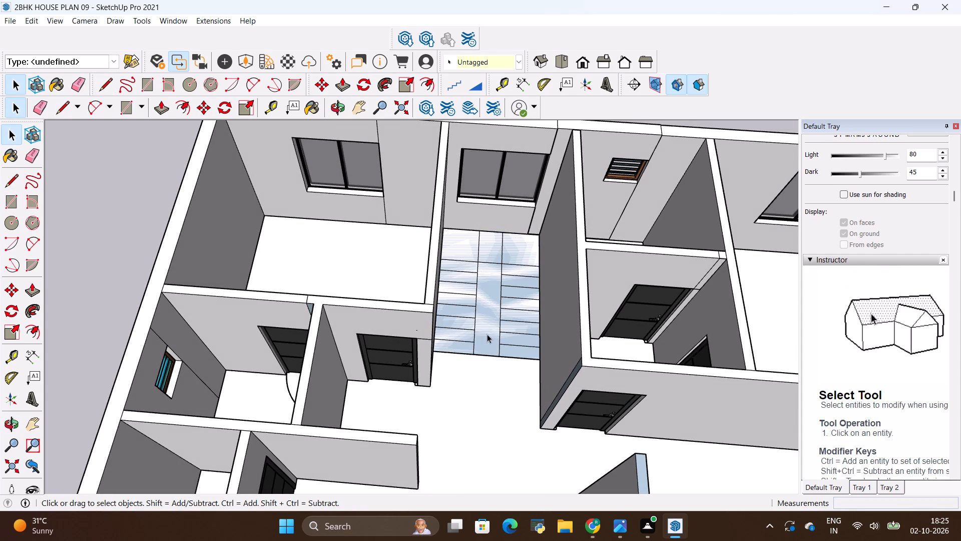
{"action": "left_click", "coordinate": [487, 334]}
{"action": "triple_click", "coordinate": [511, 335]}
{"action": "left_click", "coordinate": [511, 335]}
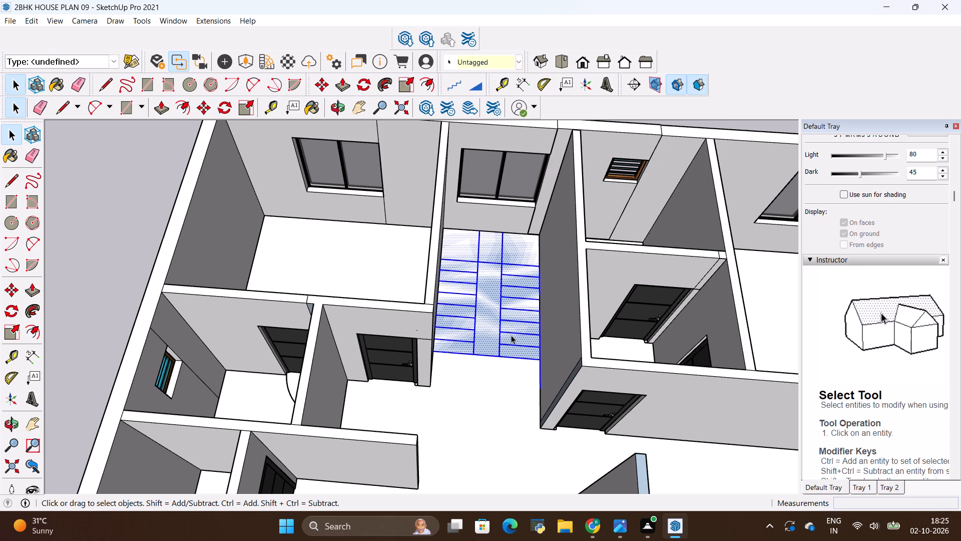
{"action": "right_click", "coordinate": [511, 335]}
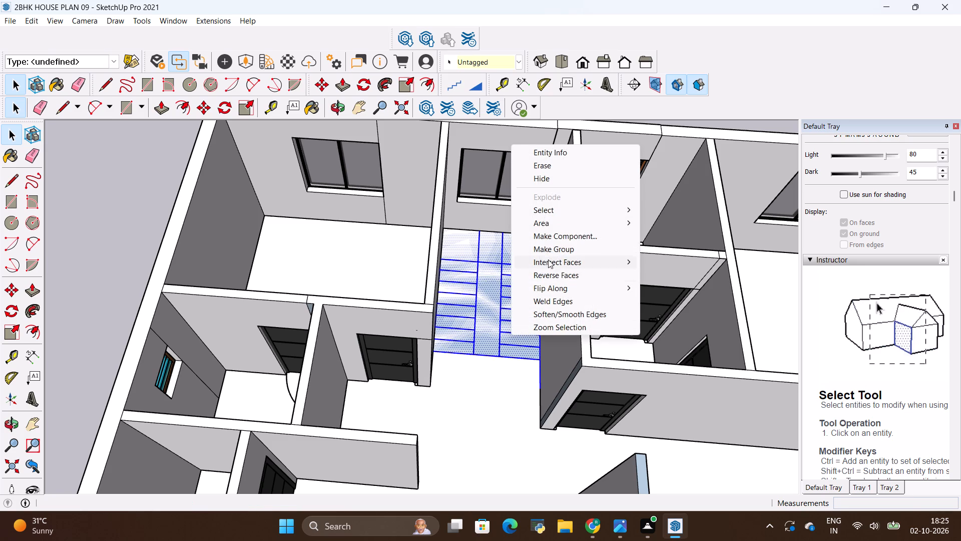
{"action": "left_click", "coordinate": [551, 250]}
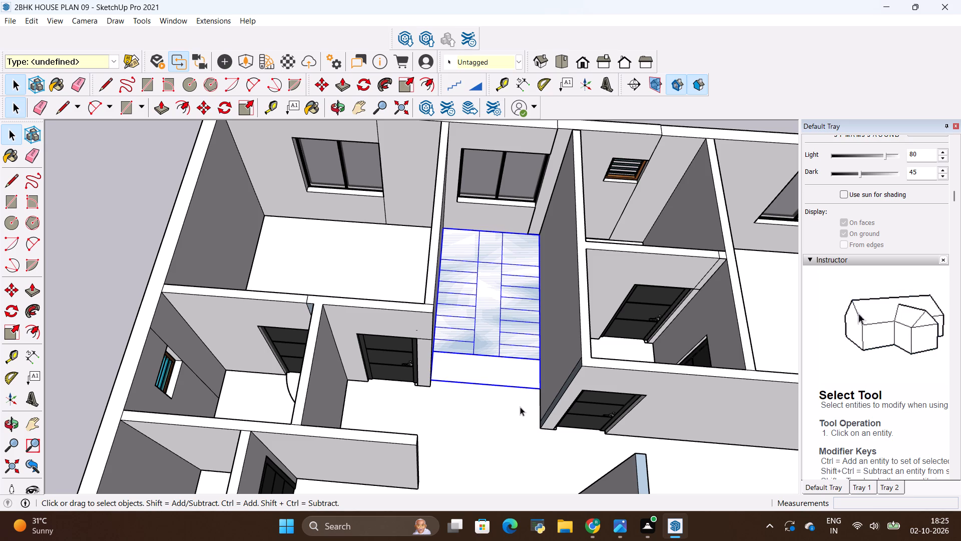
Move the stair layout group out of the passage onto the empty ground beside the house.
{"action": "key", "text": "m"}
{"action": "left_click", "coordinate": [540, 389]}
{"action": "scroll", "coordinate": [366, 370], "scroll_direction": "down", "scroll_amount": 13}
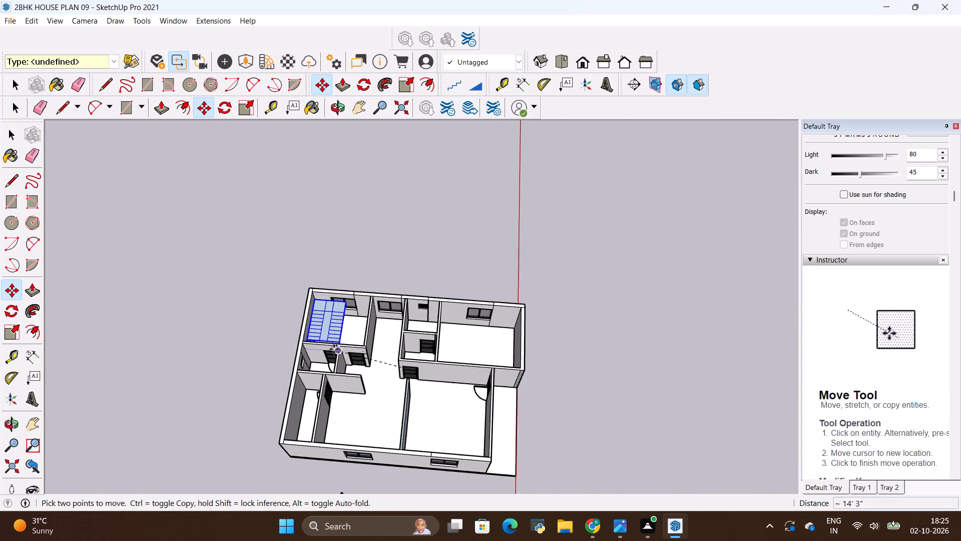
{"action": "scroll", "coordinate": [334, 349], "scroll_direction": "down", "scroll_amount": 3}
{"action": "left_click", "coordinate": [583, 379]}
Open the stair group for editing and erase the middle strip's end edge to clear the gap between the flights.
{"action": "scroll", "coordinate": [578, 391], "scroll_direction": "up", "scroll_amount": 13}
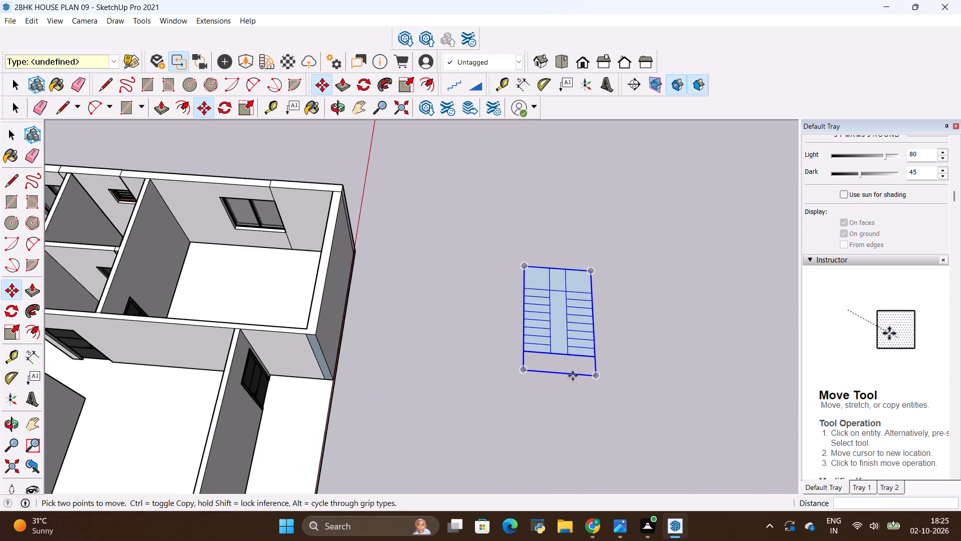
{"action": "scroll", "coordinate": [573, 376], "scroll_direction": "up", "scroll_amount": 6}
{"action": "key", "text": "space"}
{"action": "double_click", "coordinate": [559, 336]}
{"action": "scroll", "coordinate": [559, 336], "scroll_direction": "up", "scroll_amount": 3}
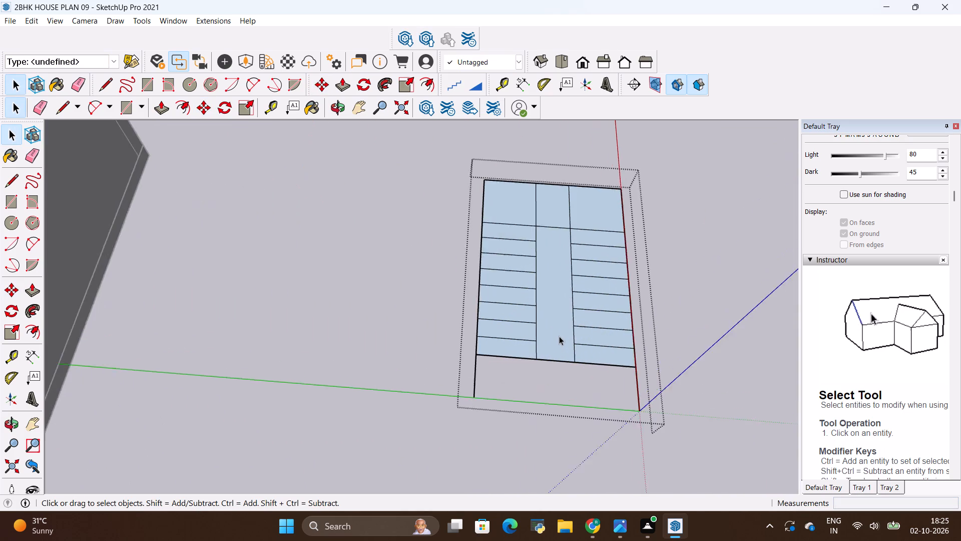
{"action": "scroll", "coordinate": [559, 336], "scroll_direction": "up", "scroll_amount": 9}
{"action": "key", "text": "e"}
{"action": "left_click_drag", "start_coordinate": [549, 351], "coordinate": [556, 380]}
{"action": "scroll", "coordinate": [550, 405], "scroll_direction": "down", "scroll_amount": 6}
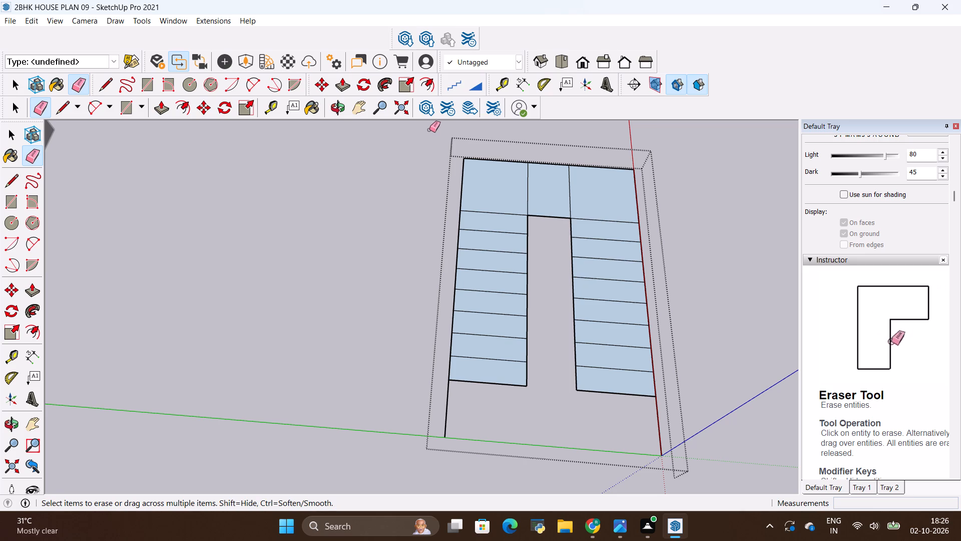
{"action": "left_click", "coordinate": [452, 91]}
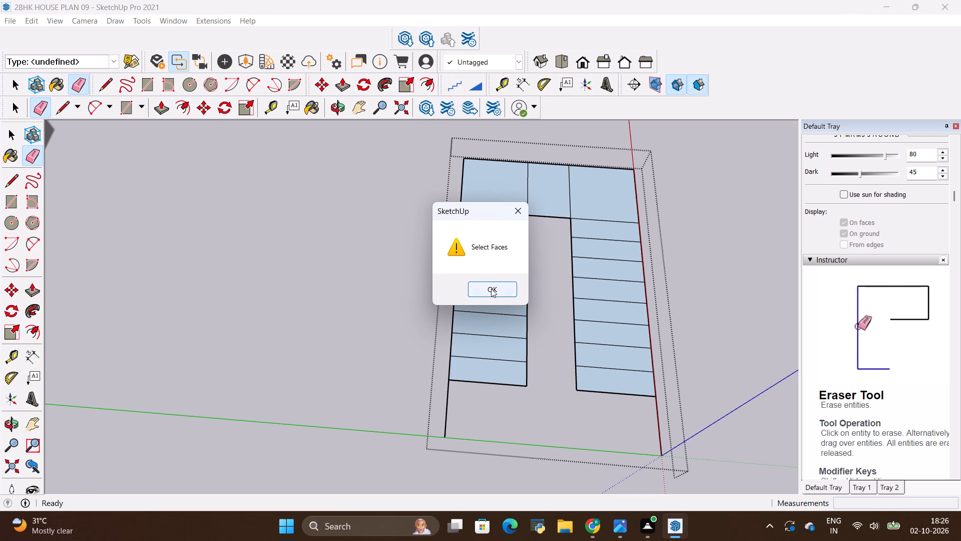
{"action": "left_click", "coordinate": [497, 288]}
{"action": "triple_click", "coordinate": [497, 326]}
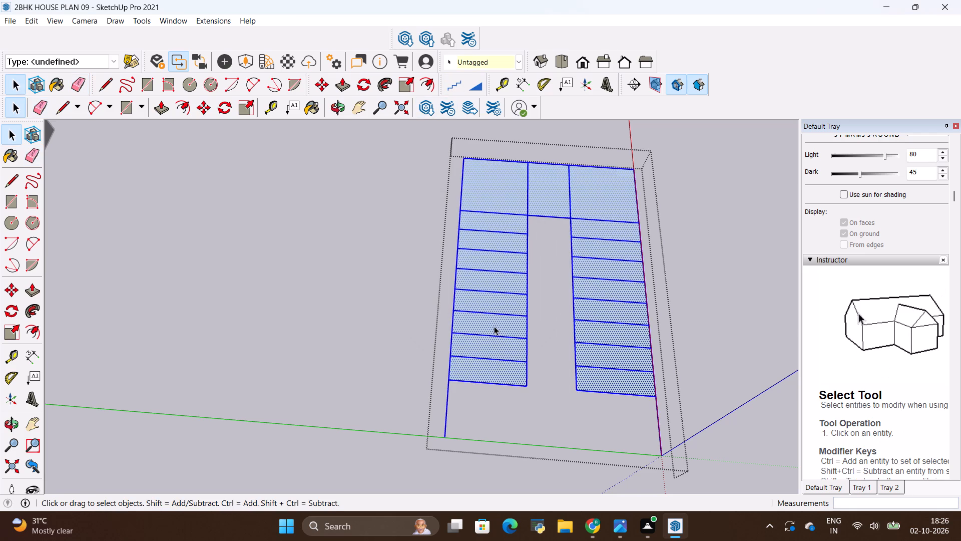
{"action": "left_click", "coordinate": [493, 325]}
Erase the stray edge that extends past the last tread of the flight in the stair layout.
{"action": "key", "text": "e"}
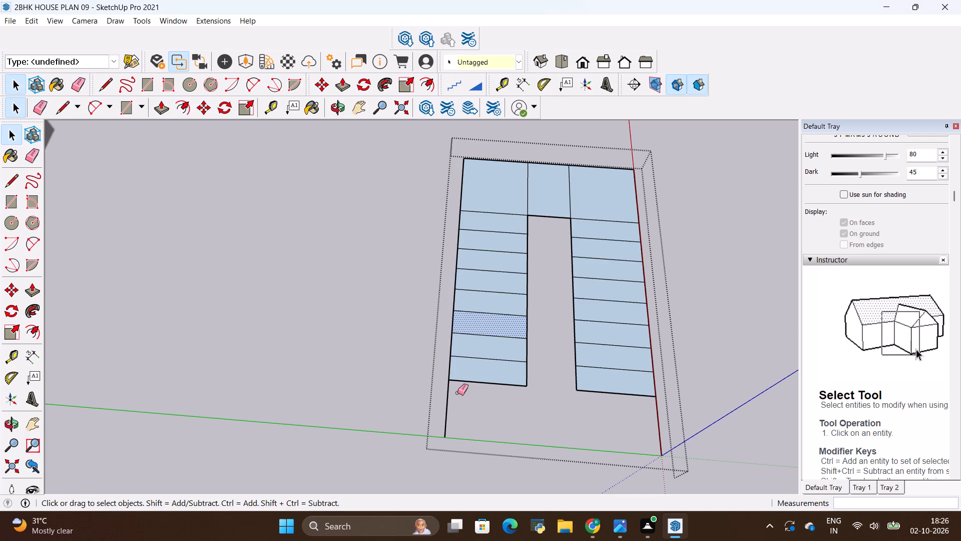
{"action": "left_click_drag", "start_coordinate": [456, 394], "coordinate": [444, 402]}
{"action": "key", "text": "space"}
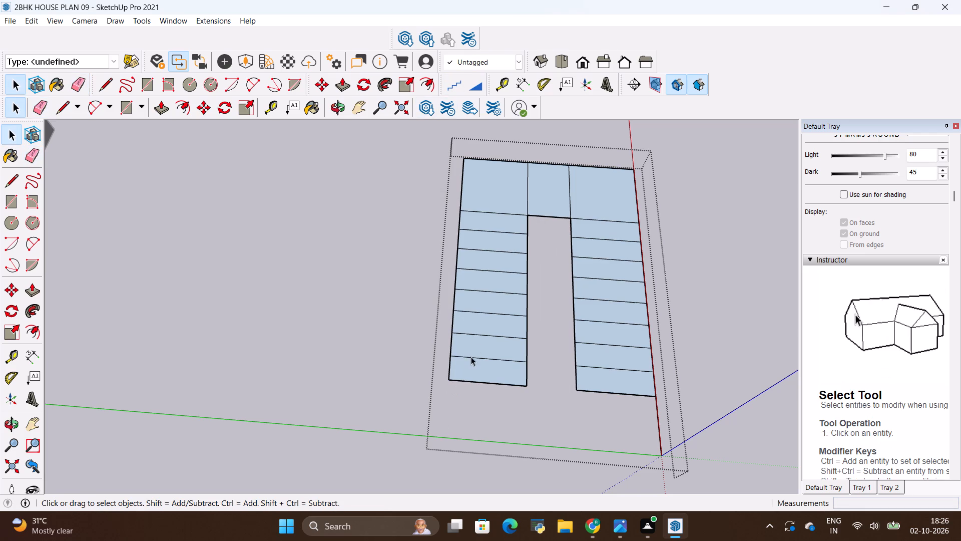
Select all the faces and edges of the U-shaped layout and start Make Stair-Slab on them.
{"action": "triple_click", "coordinate": [471, 357]}
{"action": "double_click", "coordinate": [472, 356]}
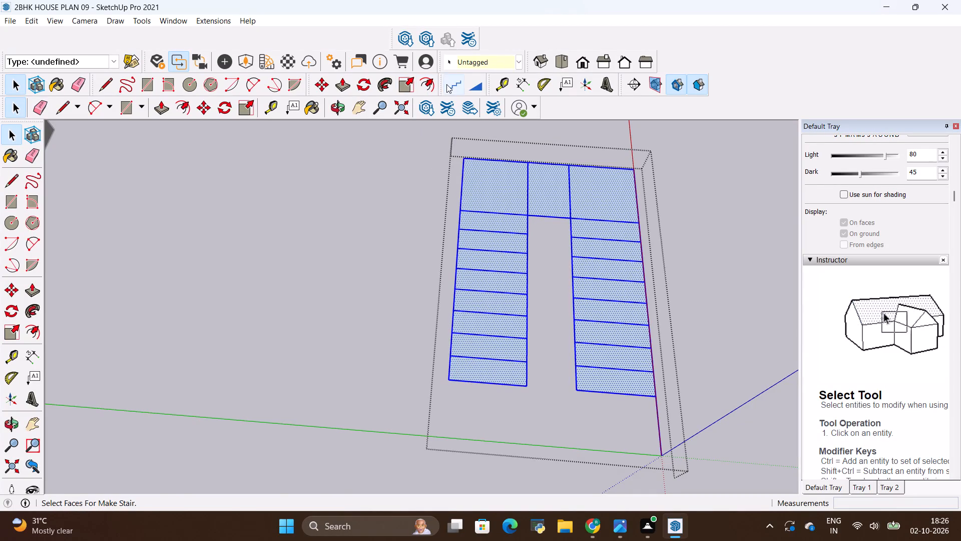
{"action": "left_click", "coordinate": [446, 84]}
{"action": "scroll", "coordinate": [494, 364], "scroll_direction": "down", "scroll_amount": 5}
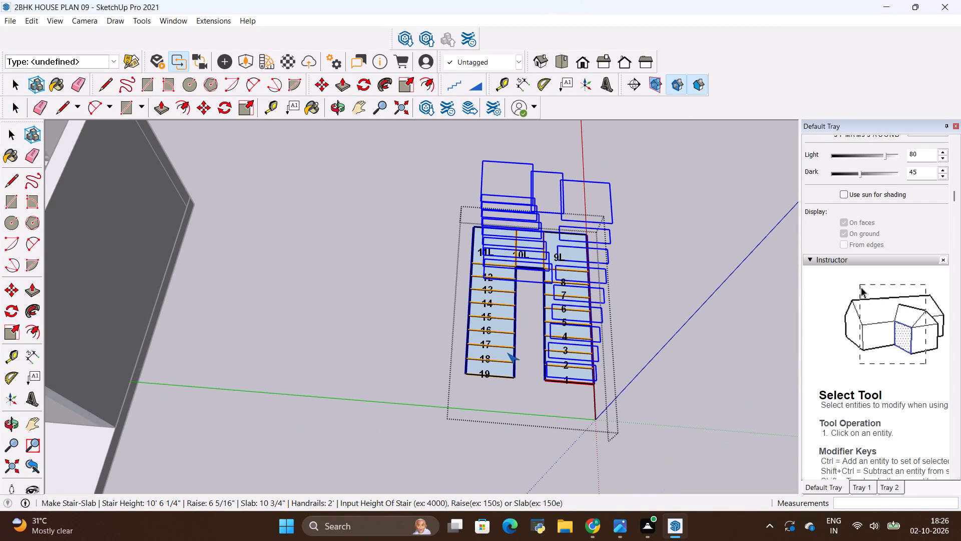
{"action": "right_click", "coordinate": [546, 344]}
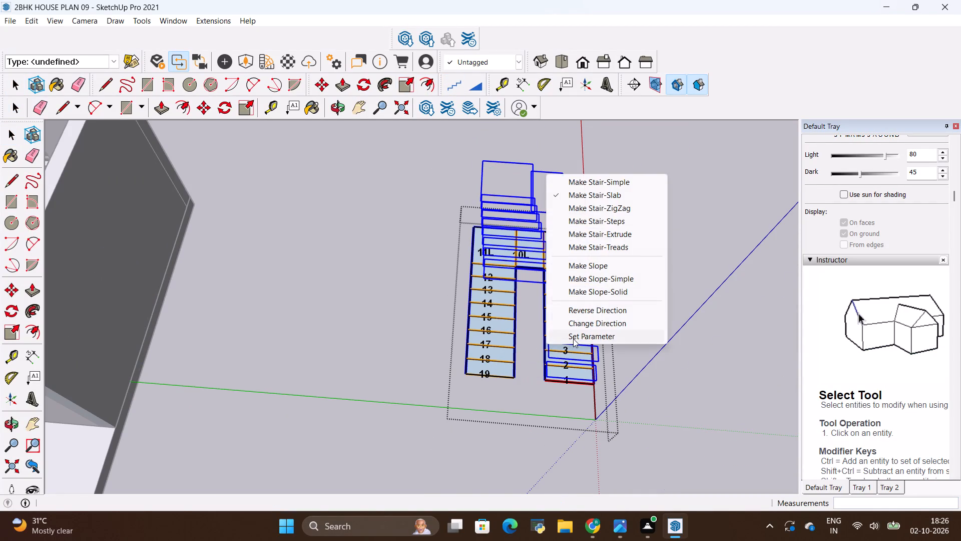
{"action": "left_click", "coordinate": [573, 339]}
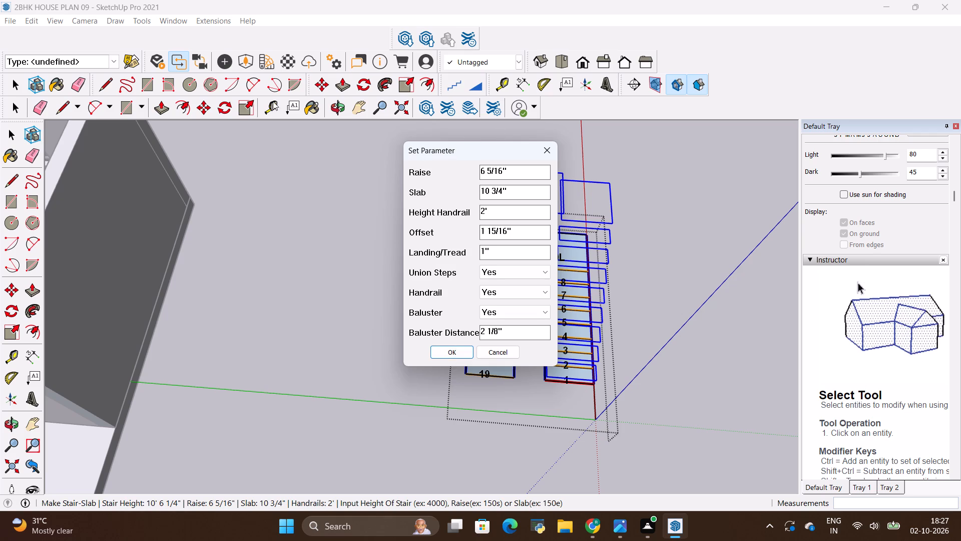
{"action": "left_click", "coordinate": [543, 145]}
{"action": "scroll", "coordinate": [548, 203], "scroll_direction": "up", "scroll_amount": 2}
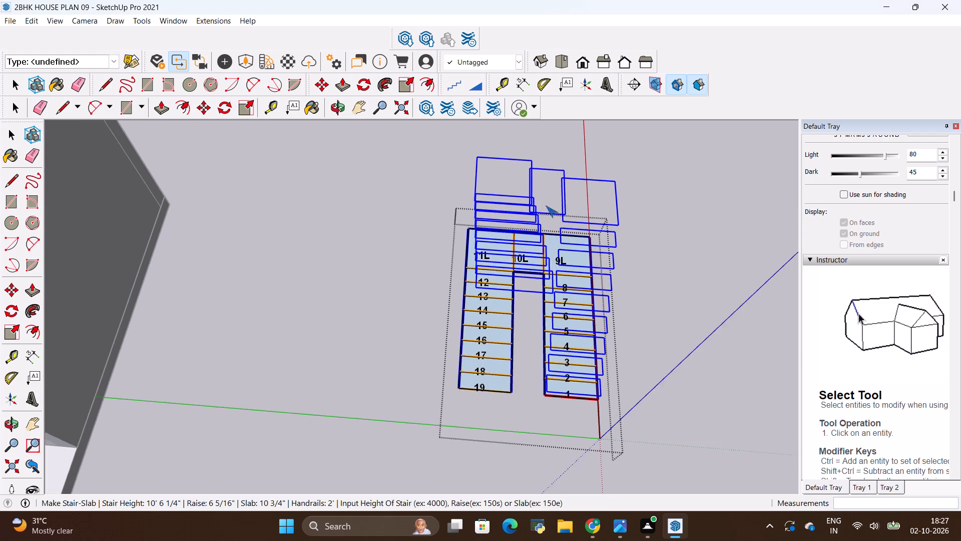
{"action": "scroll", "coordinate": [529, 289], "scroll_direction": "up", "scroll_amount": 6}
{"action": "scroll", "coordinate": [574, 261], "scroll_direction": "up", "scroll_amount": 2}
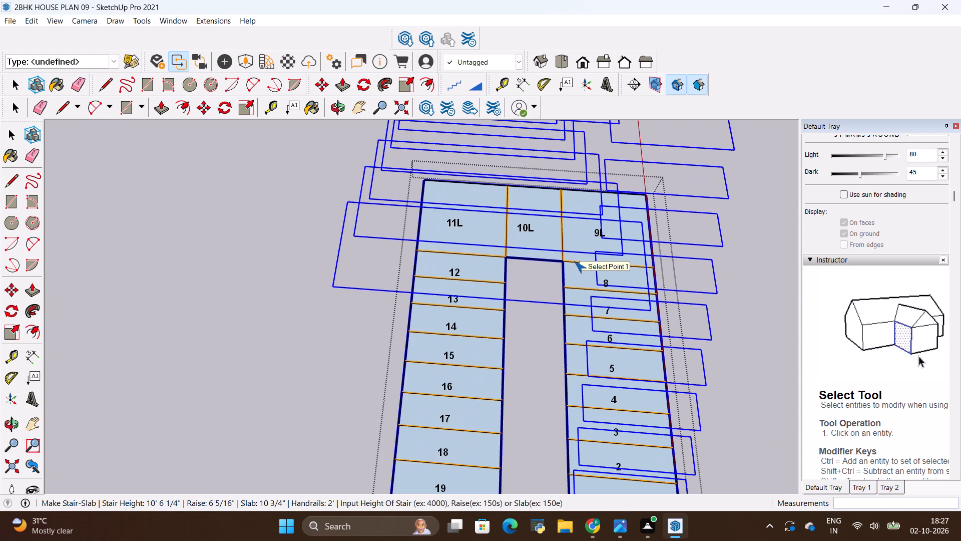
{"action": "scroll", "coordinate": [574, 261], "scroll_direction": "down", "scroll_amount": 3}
Set the stair's Raise parameter to 6.315".
{"action": "right_click", "coordinate": [574, 227]}
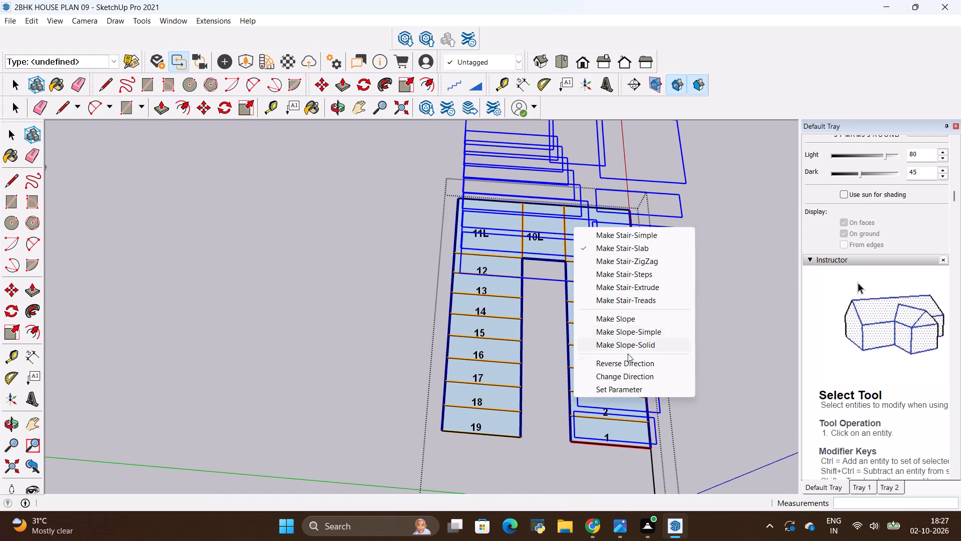
{"action": "left_click", "coordinate": [631, 389]}
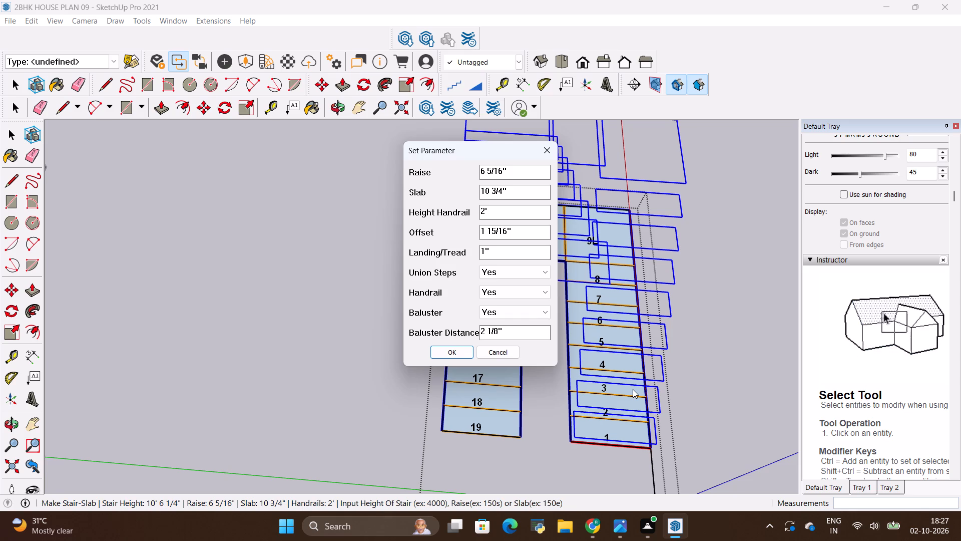
{"action": "left_click", "coordinate": [519, 177]}
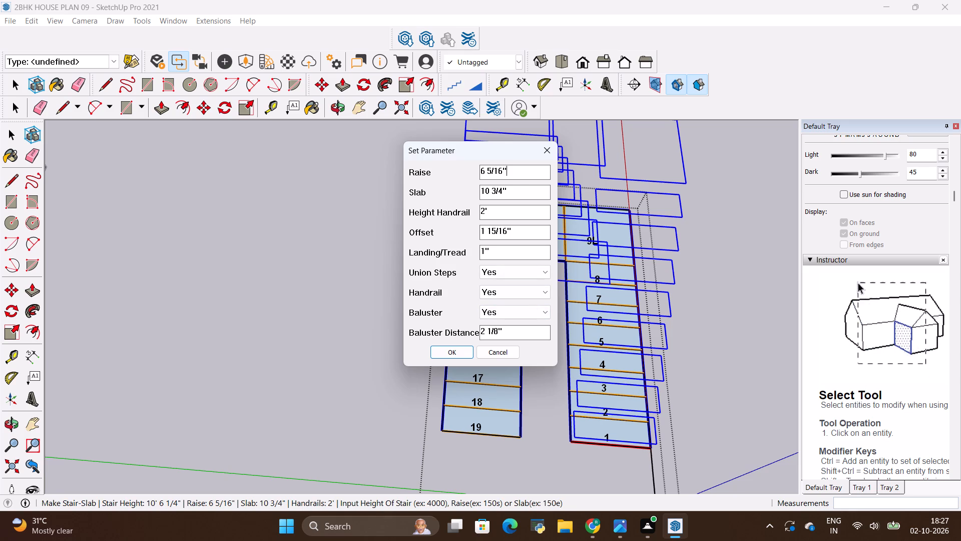
{"action": "key", "text": "BackSpace"}
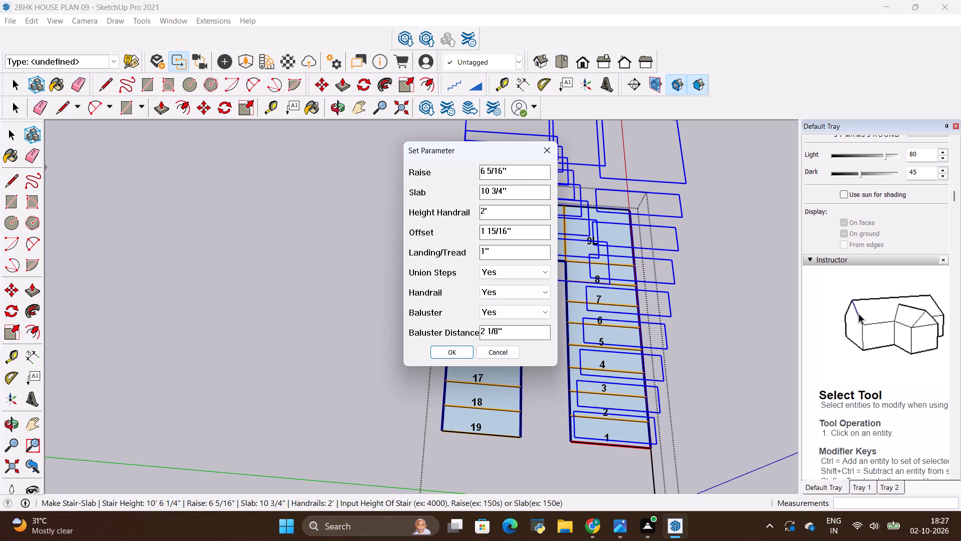
{"action": "key", "text": "BackSpace"}
{"action": "key", "text": "BackSpace"}
{"action": "key", "text": "BackSpace"}
{"action": "key", "text": "BackSpace"}
{"action": "key", "text": "BackSpace"}
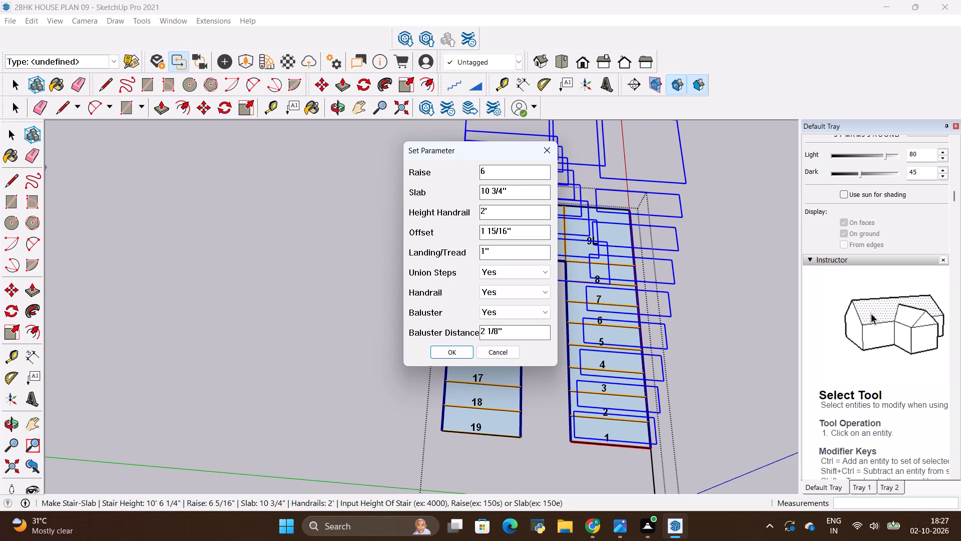
{"action": "type", "text": ".315"}
{"action": "key", "text": "shift+quotedbl"}
{"action": "key", "text": "Return"}
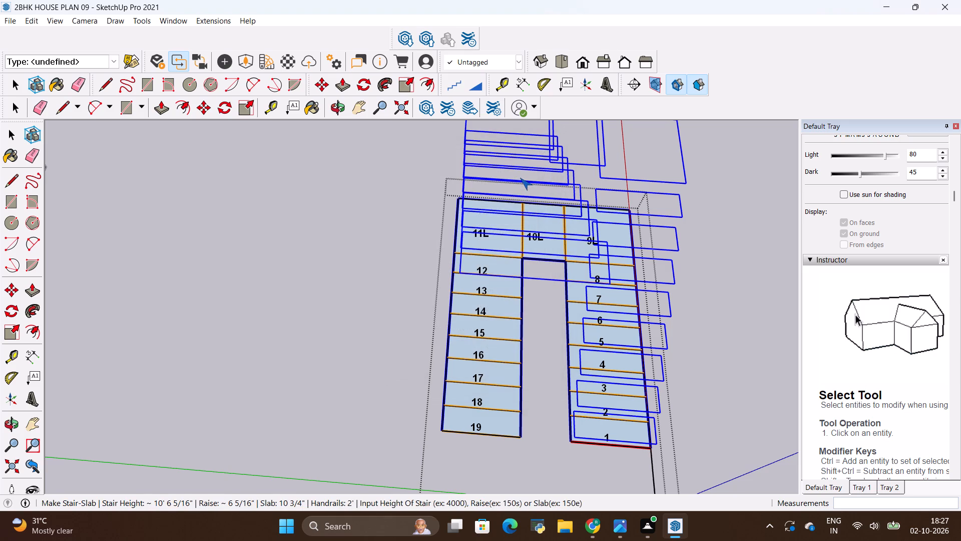
Generate the U-shaped slab stair with handrails and balusters from the numbered layout.
{"action": "scroll", "coordinate": [514, 234], "scroll_direction": "down", "scroll_amount": 3}
{"action": "left_click", "coordinate": [560, 233]}
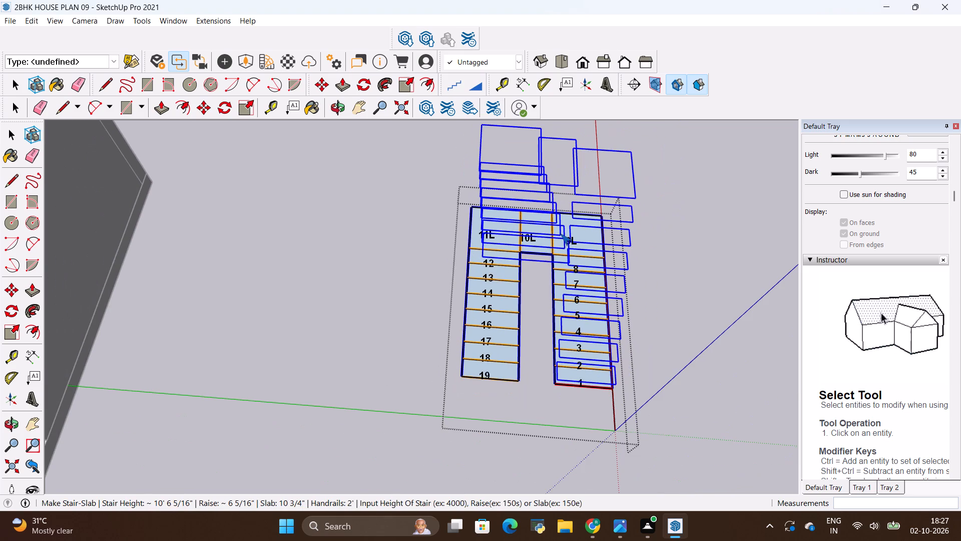
{"action": "key", "text": "Return"}
{"action": "scroll", "coordinate": [498, 306], "scroll_direction": "down", "scroll_amount": 5}
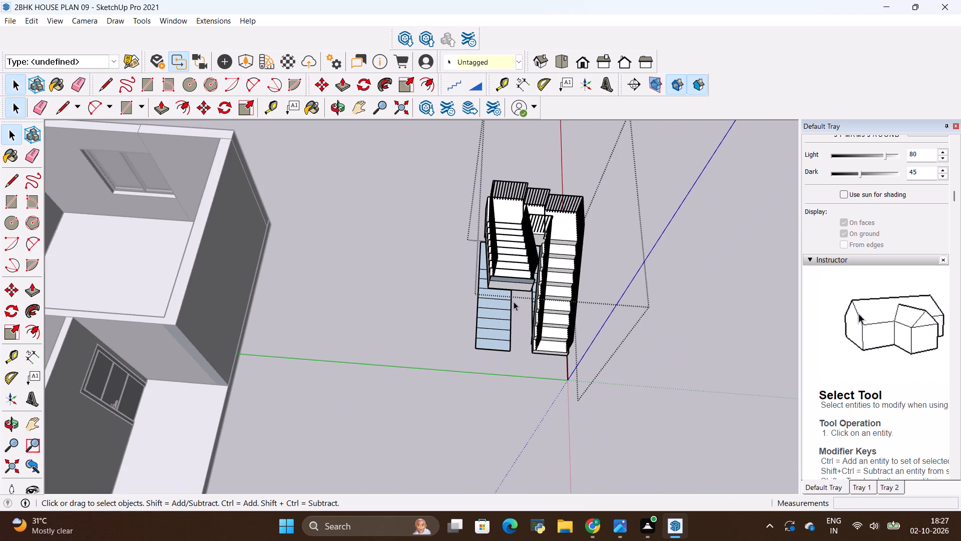
{"action": "middle_click_drag", "start_coordinate": [527, 302], "coordinate": [177, 267]}
{"action": "middle_click_drag", "start_coordinate": [525, 298], "coordinate": [313, 287]}
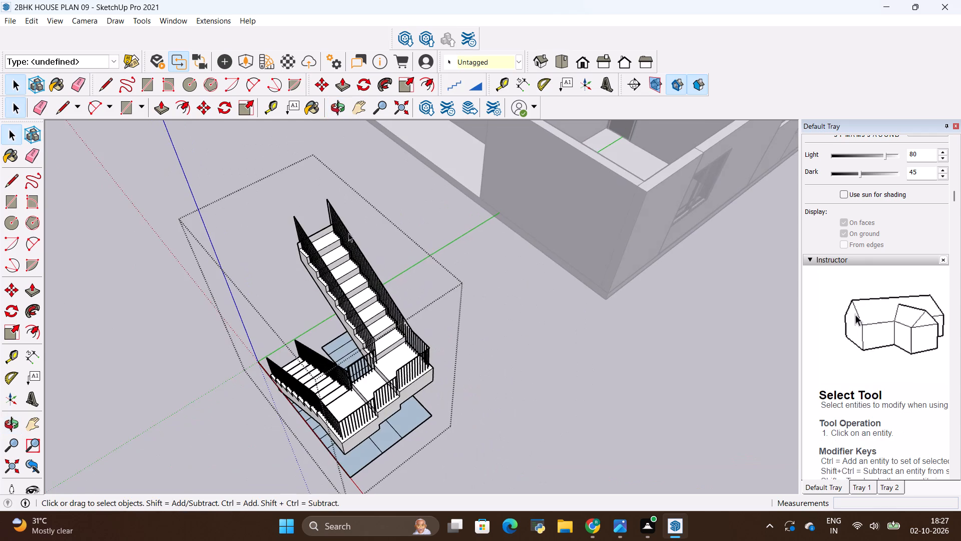
Open the generated stair for editing and erase the extra riser above the top tread, including its leftover side edges.
{"action": "scroll", "coordinate": [327, 194], "scroll_direction": "up", "scroll_amount": 17}
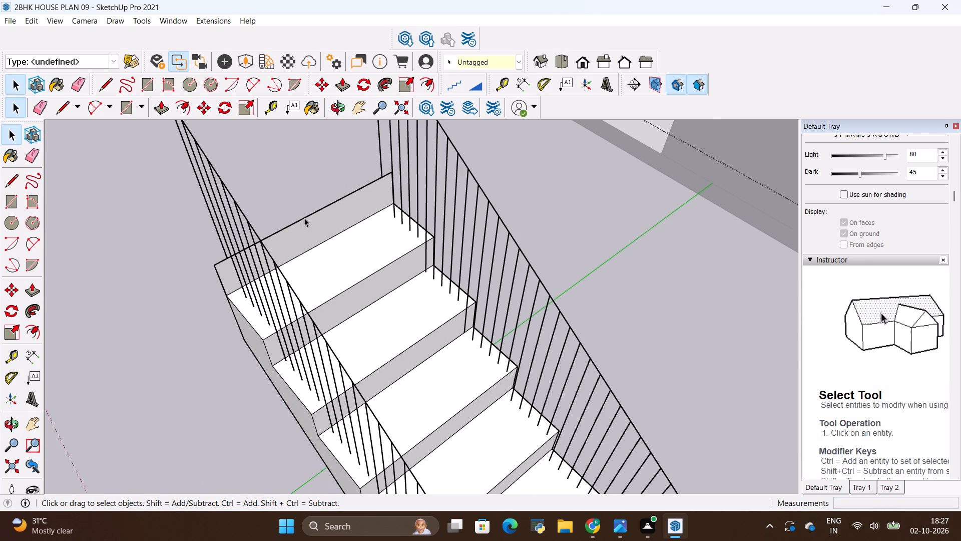
{"action": "key", "text": "space"}
{"action": "double_click", "coordinate": [304, 215]}
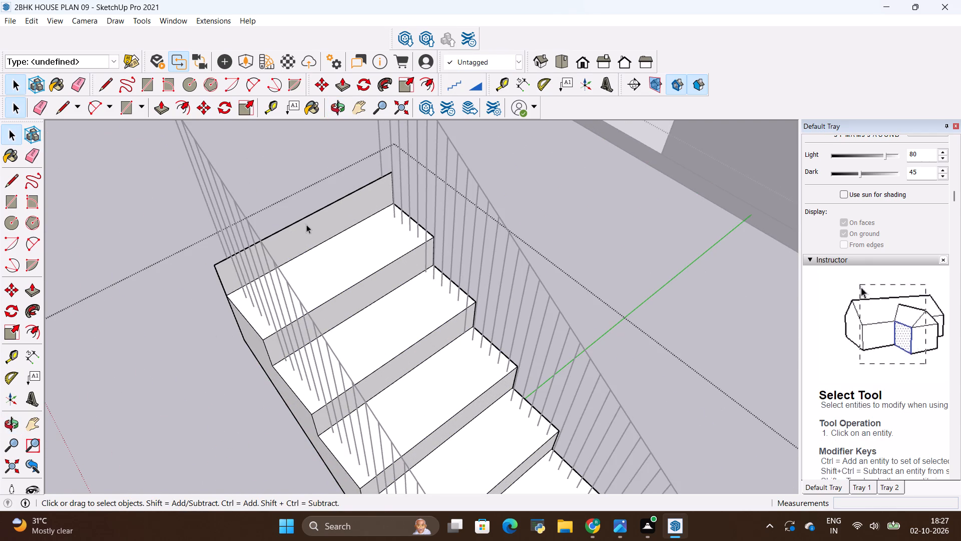
{"action": "key", "text": "e"}
{"action": "left_click_drag", "start_coordinate": [307, 225], "coordinate": [303, 215]}
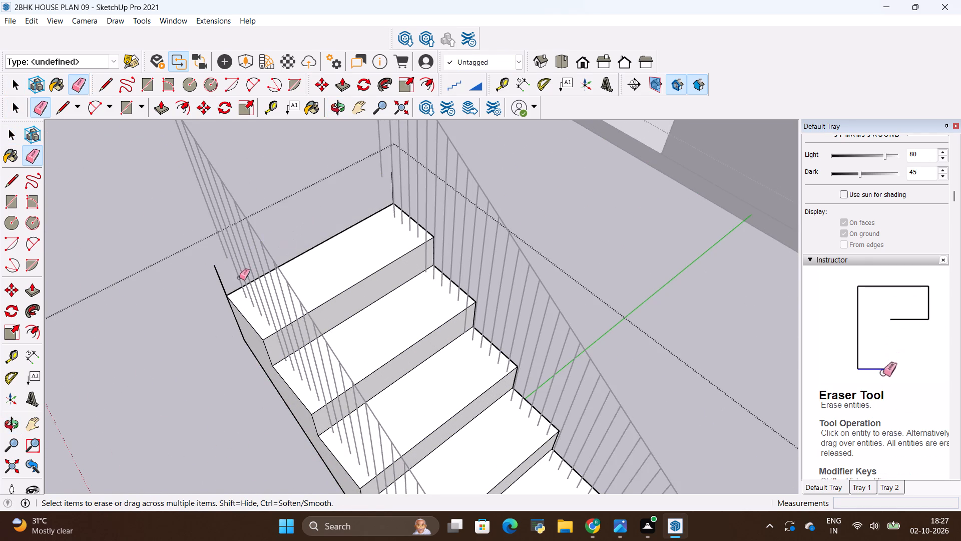
{"action": "scroll", "coordinate": [221, 290], "scroll_direction": "up", "scroll_amount": 8}
{"action": "left_click_drag", "start_coordinate": [226, 256], "coordinate": [215, 272]}
{"action": "scroll", "coordinate": [179, 288], "scroll_direction": "down", "scroll_amount": 7}
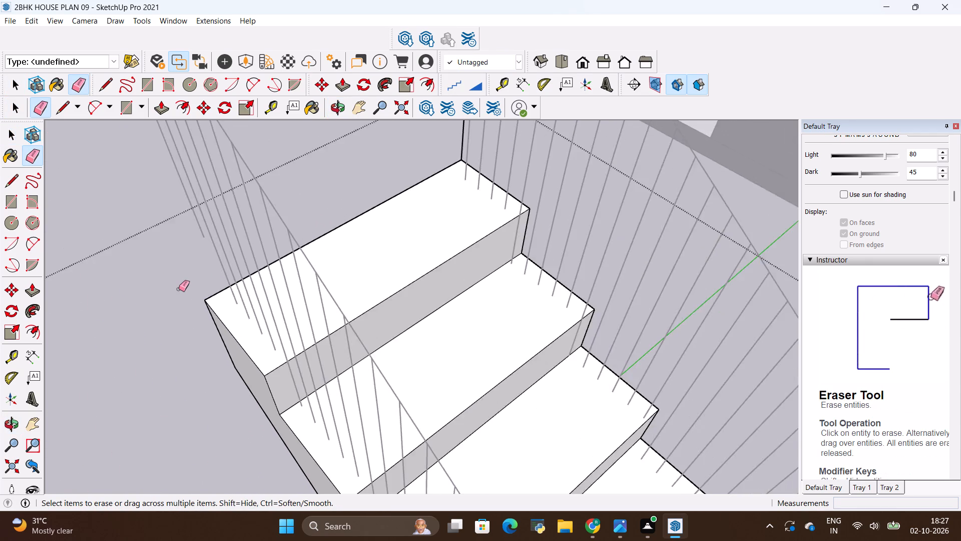
{"action": "scroll", "coordinate": [179, 289], "scroll_direction": "down", "scroll_amount": 4}
{"action": "scroll", "coordinate": [320, 197], "scroll_direction": "up", "scroll_amount": 16}
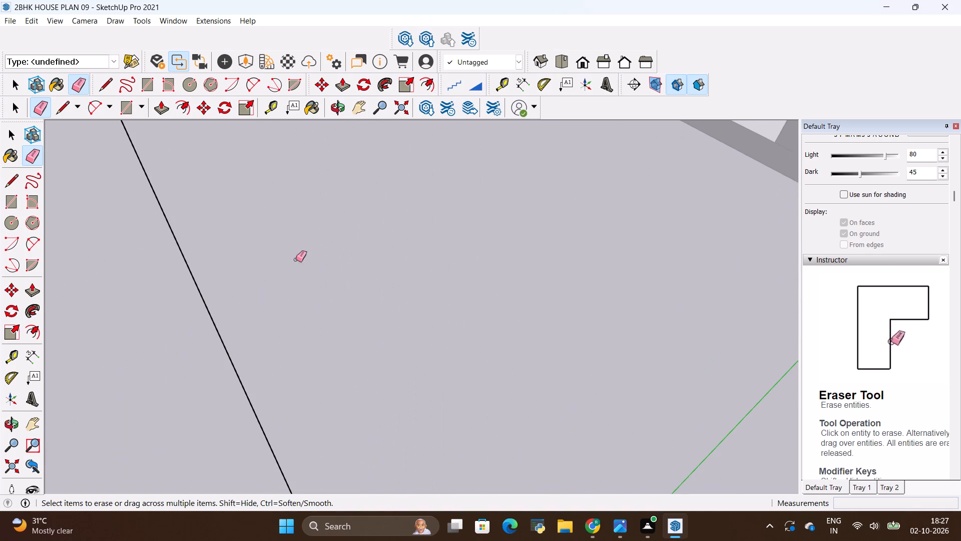
{"action": "left_click_drag", "start_coordinate": [217, 279], "coordinate": [184, 306]}
{"action": "scroll", "coordinate": [227, 285], "scroll_direction": "down", "scroll_amount": 12}
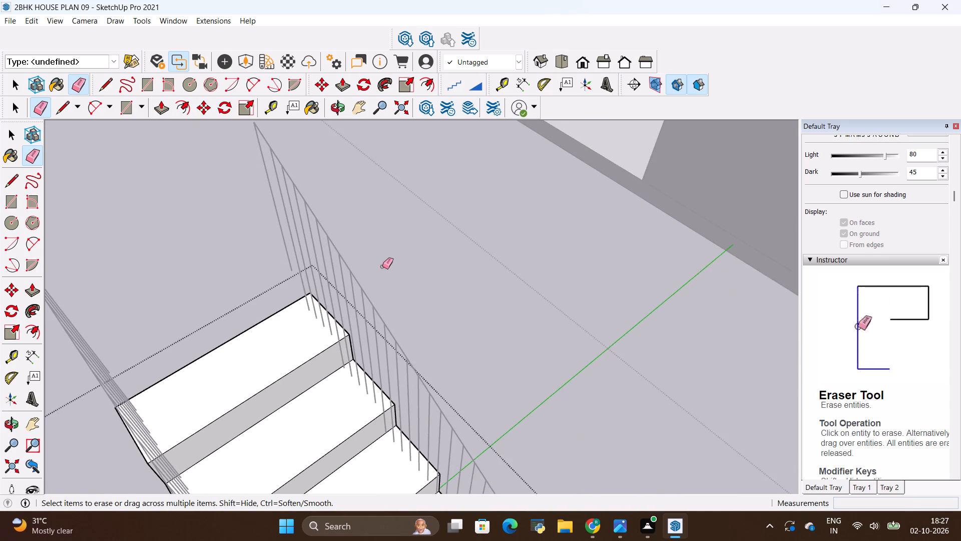
{"action": "scroll", "coordinate": [382, 266], "scroll_direction": "down", "scroll_amount": 18}
{"action": "scroll", "coordinate": [429, 304], "scroll_direction": "down", "scroll_amount": 6}
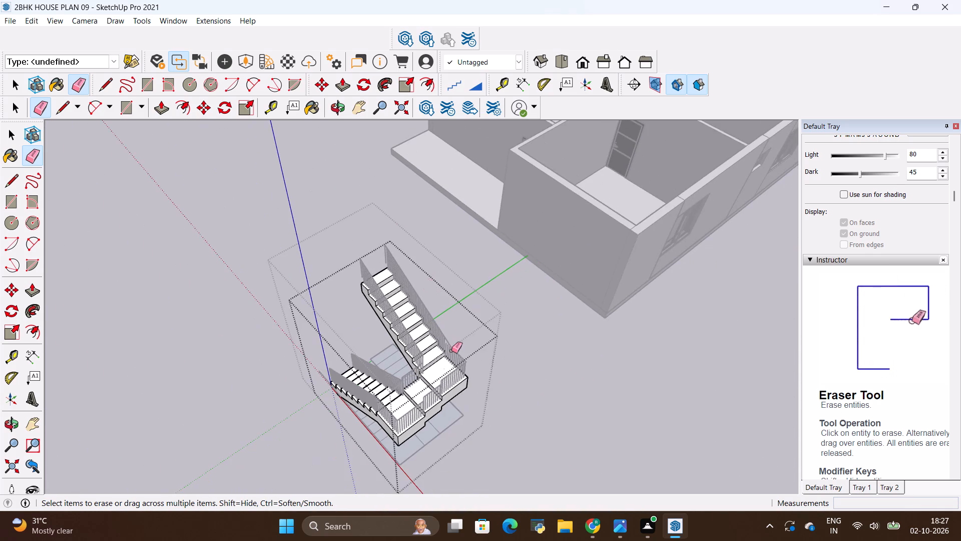
Leave the stair's inner group, select the generated stair together with its flat layout and make them one group.
{"action": "middle_click_drag", "start_coordinate": [451, 352], "coordinate": [373, 415]}
{"action": "key", "text": "space"}
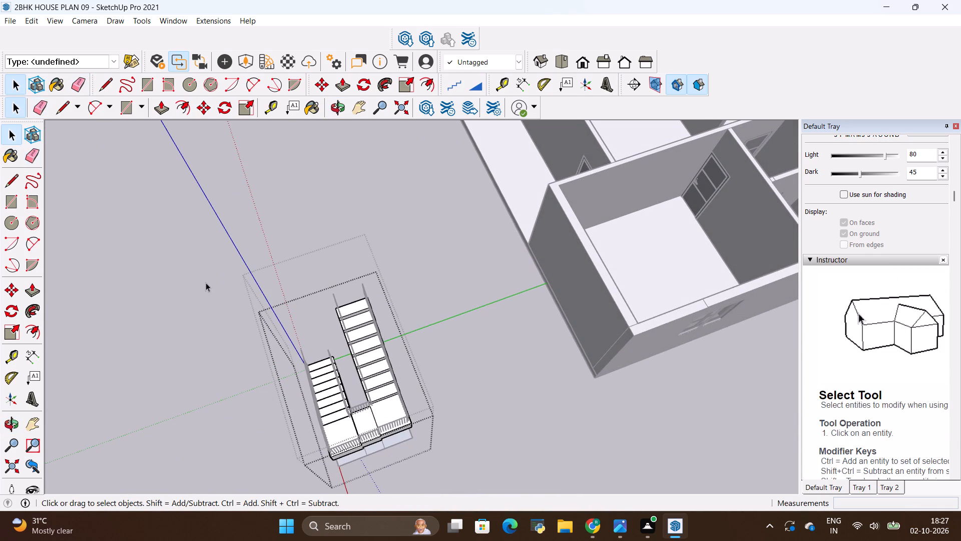
{"action": "left_click", "coordinate": [205, 282]}
{"action": "left_click_drag", "start_coordinate": [186, 223], "coordinate": [474, 460]}
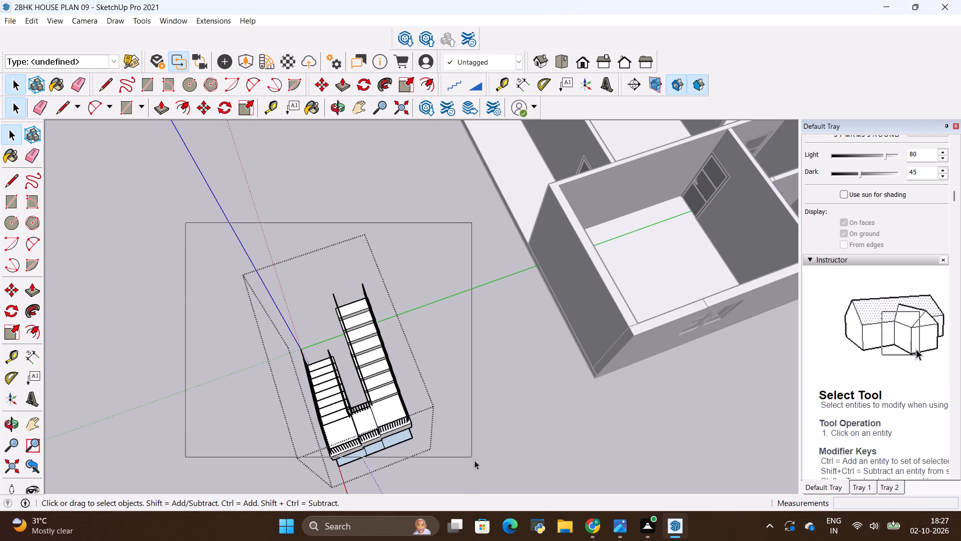
{"action": "left_click_drag", "start_coordinate": [474, 460], "coordinate": [486, 492]}
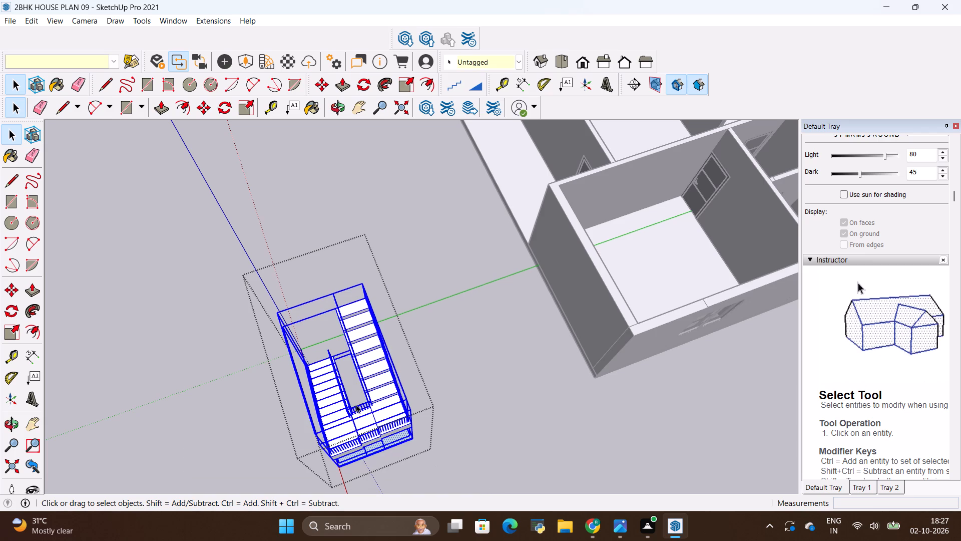
{"action": "right_click", "coordinate": [356, 404]}
{"action": "left_click", "coordinate": [395, 313]}
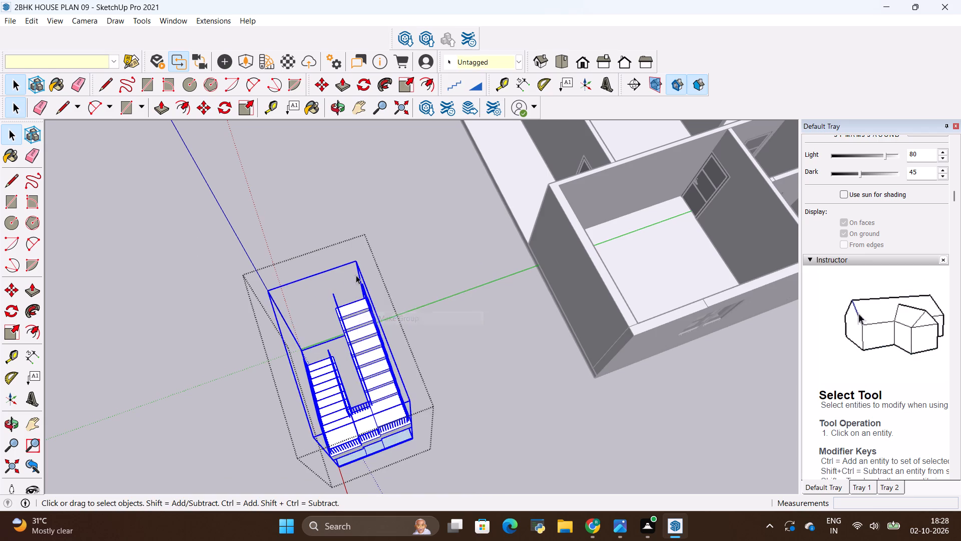
Move the grouped staircase about 48' by its flat layout's outer corner into the stairwell beside the small rooms, against the side wall's base.
{"action": "scroll", "coordinate": [355, 269], "scroll_direction": "down", "scroll_amount": 5}
{"action": "scroll", "coordinate": [369, 435], "scroll_direction": "up", "scroll_amount": 7}
{"action": "key", "text": "space"}
{"action": "left_click", "coordinate": [296, 406]}
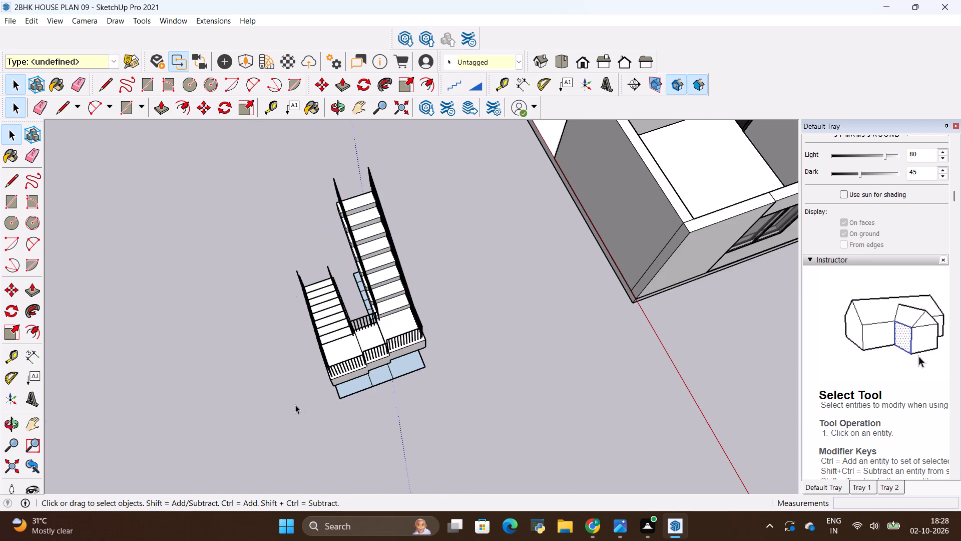
{"action": "left_click", "coordinate": [367, 374]}
{"action": "middle_click_drag", "start_coordinate": [355, 411], "coordinate": [675, 400]}
{"action": "middle_click_drag", "start_coordinate": [264, 408], "coordinate": [269, 408]}
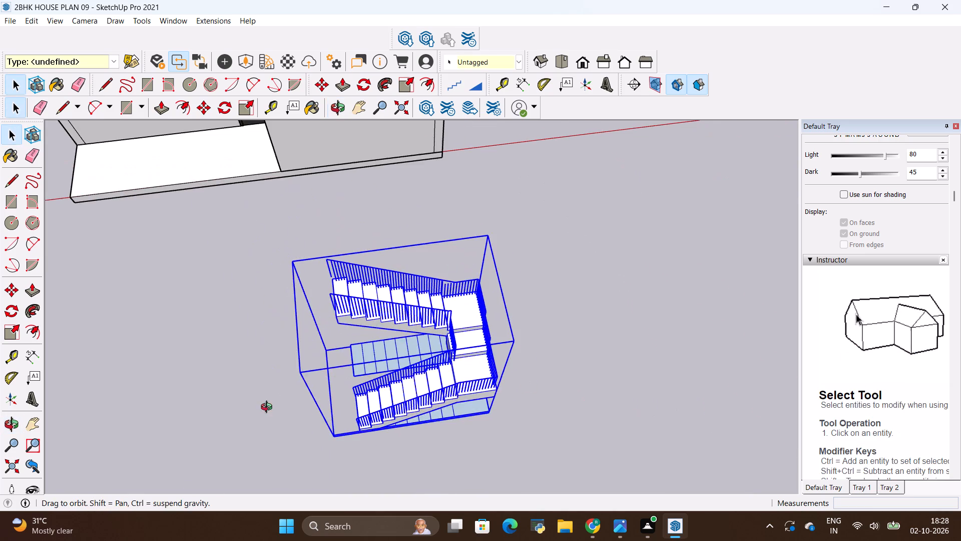
{"action": "middle_click_drag", "start_coordinate": [269, 408], "coordinate": [495, 331]}
{"action": "key", "text": "m"}
{"action": "scroll", "coordinate": [474, 346], "scroll_direction": "up", "scroll_amount": 3}
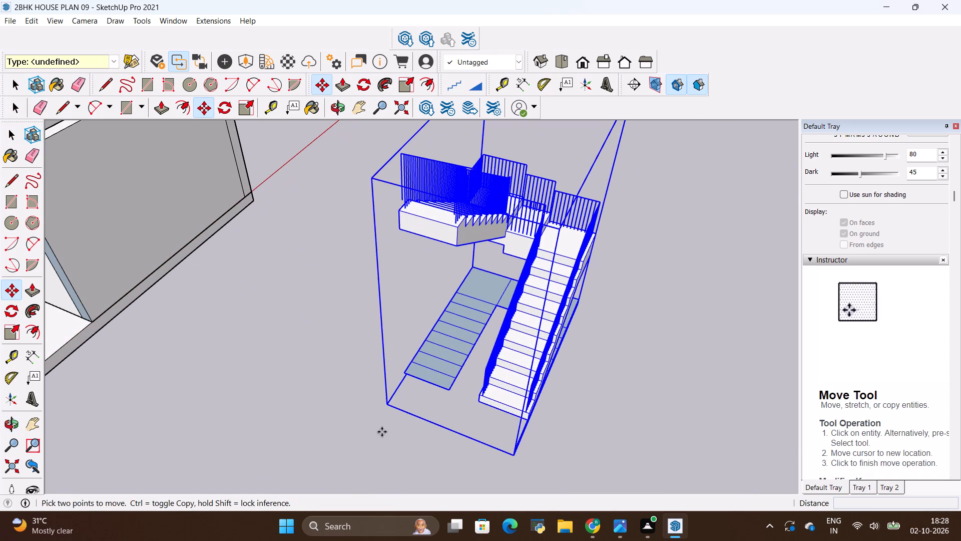
{"action": "scroll", "coordinate": [401, 381], "scroll_direction": "up", "scroll_amount": 2}
{"action": "left_click", "coordinate": [408, 374]}
{"action": "scroll", "coordinate": [505, 400], "scroll_direction": "down", "scroll_amount": 6}
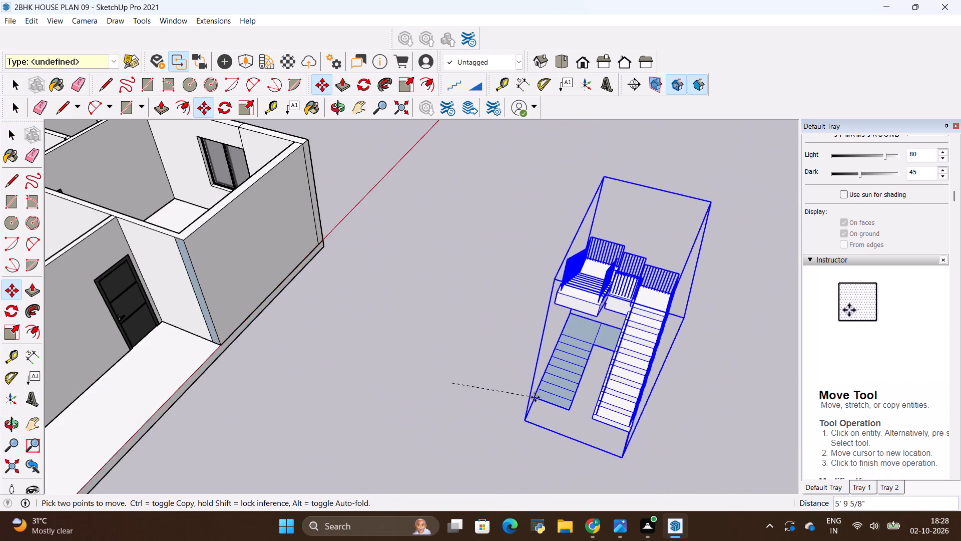
{"action": "scroll", "coordinate": [535, 397], "scroll_direction": "down", "scroll_amount": 6}
{"action": "scroll", "coordinate": [428, 279], "scroll_direction": "down", "scroll_amount": 4}
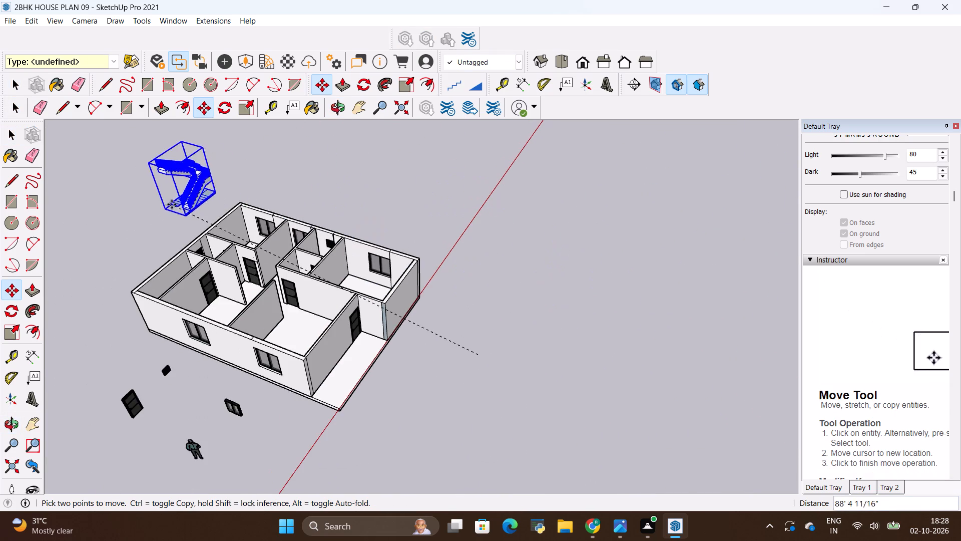
{"action": "scroll", "coordinate": [190, 208], "scroll_direction": "up", "scroll_amount": 8}
{"action": "scroll", "coordinate": [381, 341], "scroll_direction": "up", "scroll_amount": 1}
{"action": "middle_click_drag", "start_coordinate": [382, 341], "coordinate": [364, 480]}
{"action": "scroll", "coordinate": [360, 480], "scroll_direction": "down", "scroll_amount": 1}
{"action": "scroll", "coordinate": [232, 390], "scroll_direction": "up", "scroll_amount": 4}
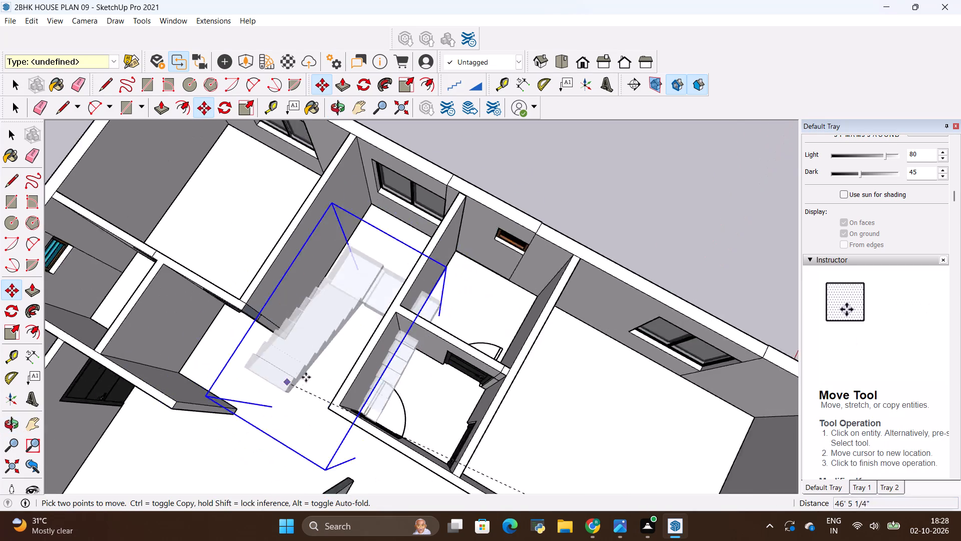
{"action": "scroll", "coordinate": [306, 377], "scroll_direction": "up", "scroll_amount": 1}
{"action": "scroll", "coordinate": [331, 340], "scroll_direction": "up", "scroll_amount": 3}
{"action": "scroll", "coordinate": [306, 294], "scroll_direction": "up", "scroll_amount": 4}
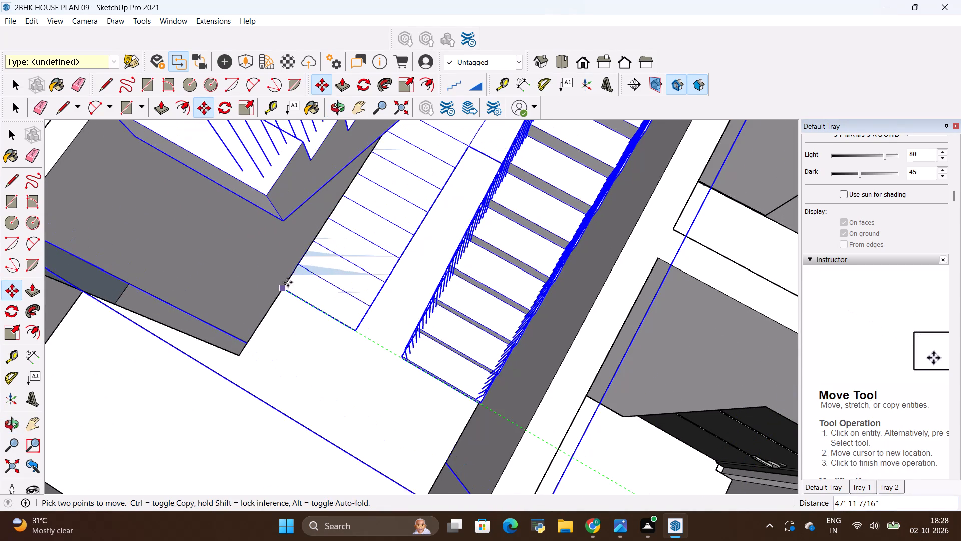
{"action": "left_click", "coordinate": [268, 317]}
Shift the staircase about 11" so the layout's landing corner meets the stairwell's inner corner at the window wall, and deselect it.
{"action": "scroll", "coordinate": [248, 400], "scroll_direction": "down", "scroll_amount": 9}
{"action": "scroll", "coordinate": [239, 356], "scroll_direction": "up", "scroll_amount": 3}
{"action": "middle_click_drag", "start_coordinate": [238, 356], "coordinate": [227, 297]}
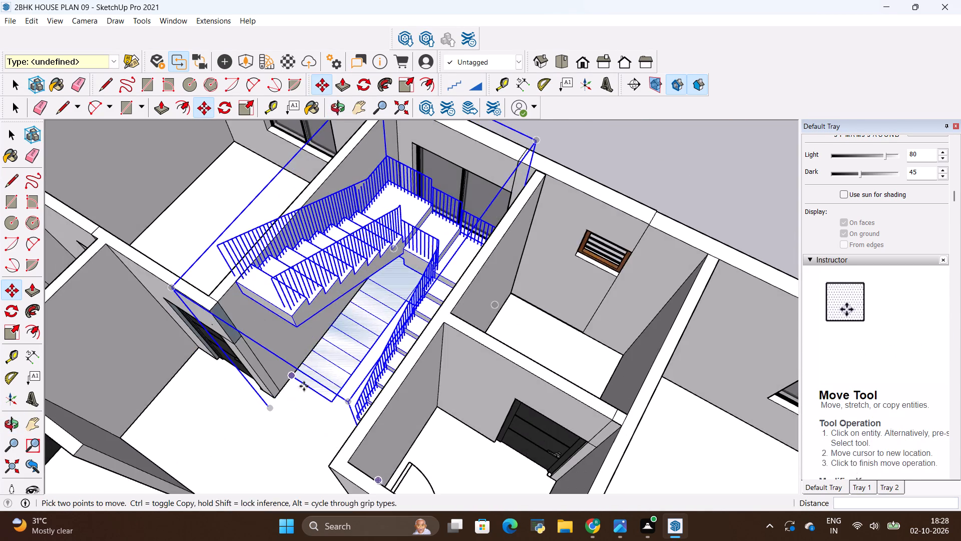
{"action": "middle_click_drag", "start_coordinate": [305, 388], "coordinate": [179, 387]}
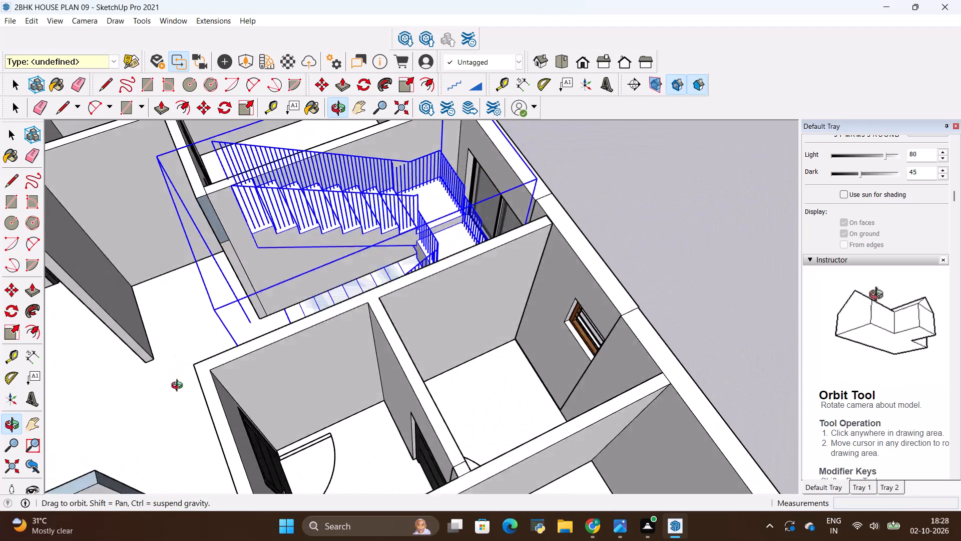
{"action": "middle_click_drag", "start_coordinate": [179, 387], "coordinate": [496, 279]}
{"action": "scroll", "coordinate": [375, 288], "scroll_direction": "up", "scroll_amount": 2}
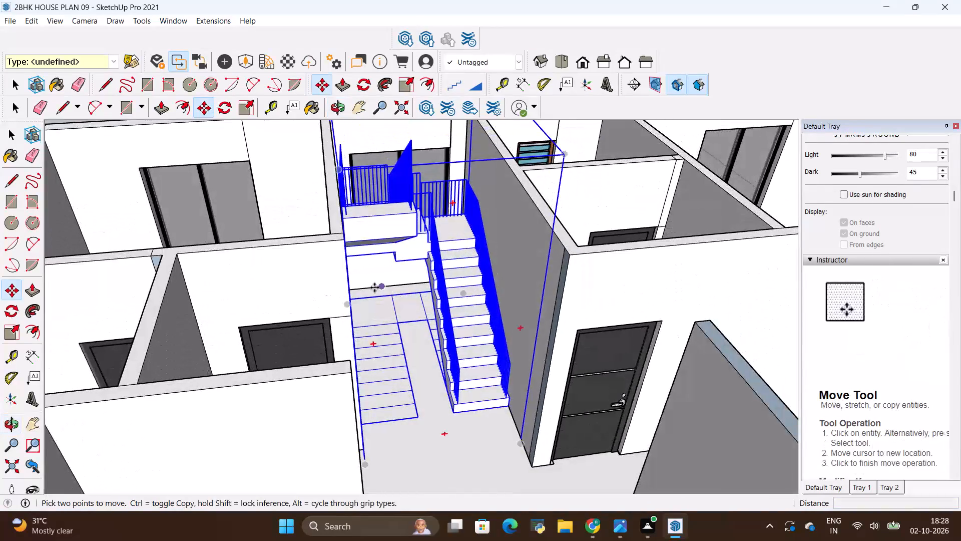
{"action": "scroll", "coordinate": [374, 288], "scroll_direction": "up", "scroll_amount": 6}
{"action": "scroll", "coordinate": [336, 315], "scroll_direction": "up", "scroll_amount": 2}
{"action": "left_click", "coordinate": [322, 318]}
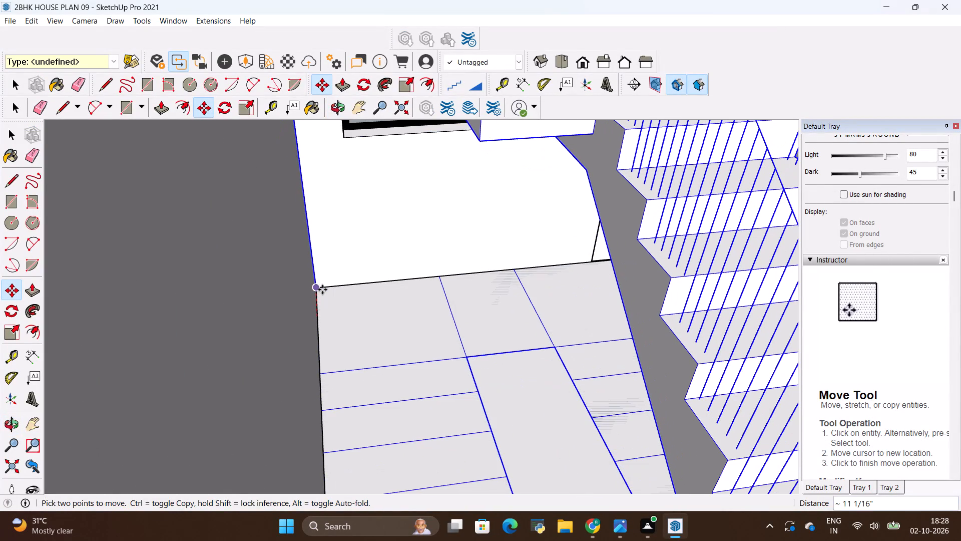
{"action": "left_click", "coordinate": [322, 290]}
{"action": "scroll", "coordinate": [390, 371], "scroll_direction": "down", "scroll_amount": 17}
{"action": "scroll", "coordinate": [419, 253], "scroll_direction": "up", "scroll_amount": 2}
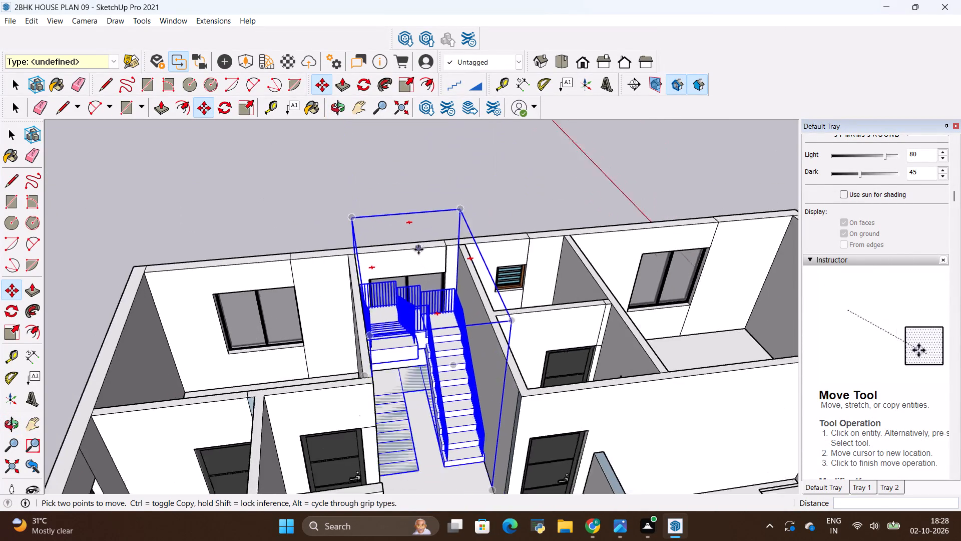
{"action": "scroll", "coordinate": [418, 249], "scroll_direction": "up", "scroll_amount": 2}
{"action": "scroll", "coordinate": [511, 435], "scroll_direction": "down", "scroll_amount": 5}
{"action": "key", "text": "space"}
{"action": "left_click", "coordinate": [548, 261]}
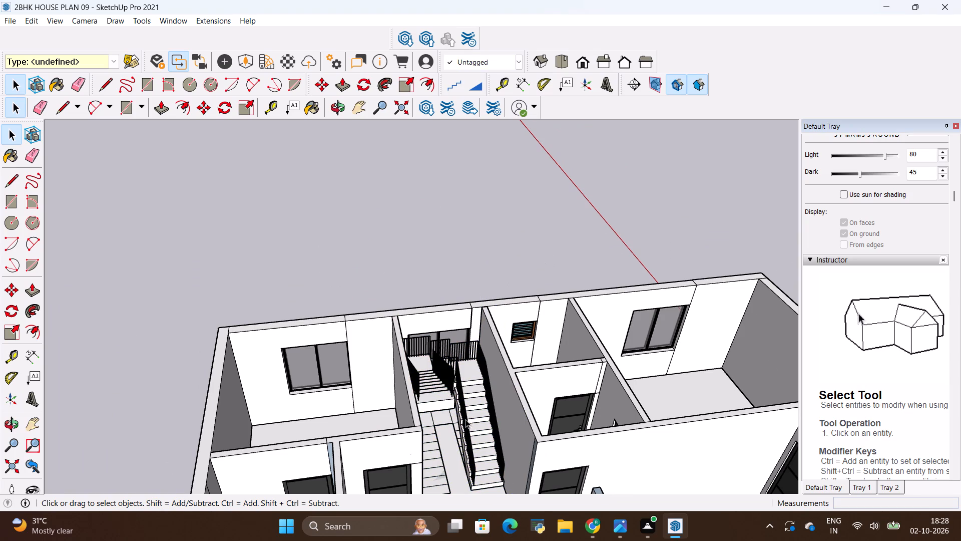
Examine how the placed staircase's upper flight, top treads and handrails fit against the stairwell walls.
{"action": "middle_click_drag", "start_coordinate": [468, 479], "coordinate": [173, 458]}
{"action": "scroll", "coordinate": [257, 304], "scroll_direction": "up", "scroll_amount": 4}
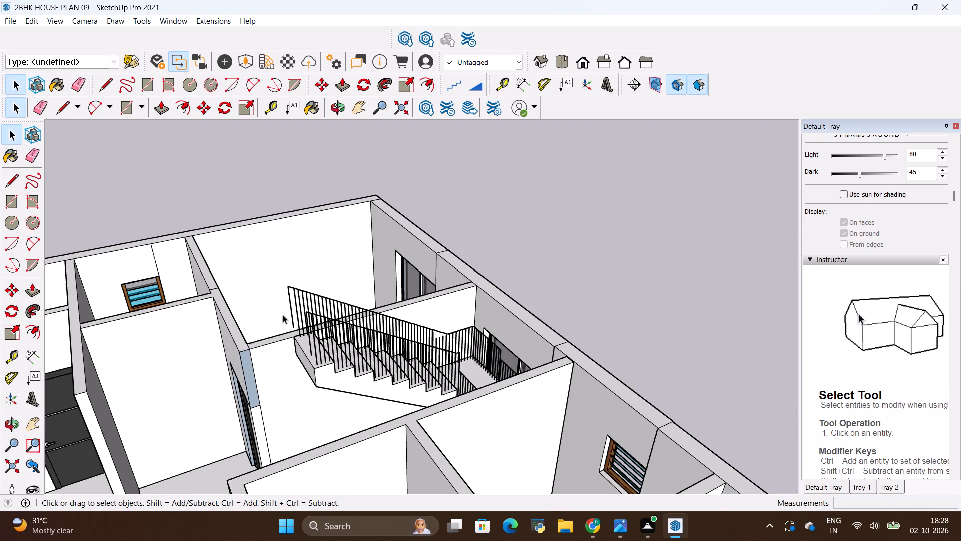
{"action": "middle_click_drag", "start_coordinate": [428, 431], "coordinate": [160, 414]}
{"action": "scroll", "coordinate": [213, 348], "scroll_direction": "up", "scroll_amount": 1}
{"action": "scroll", "coordinate": [301, 265], "scroll_direction": "up", "scroll_amount": 6}
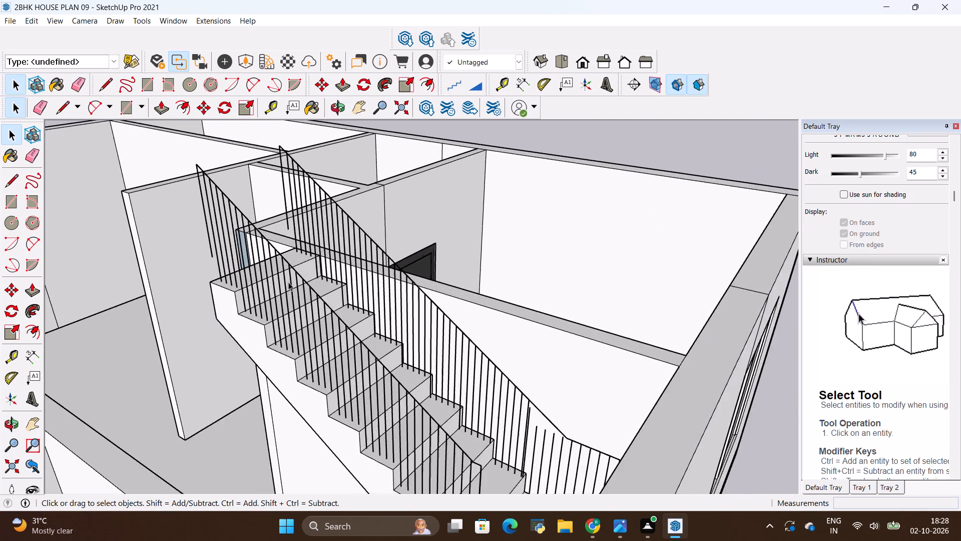
{"action": "scroll", "coordinate": [288, 282], "scroll_direction": "up", "scroll_amount": 20}
{"action": "scroll", "coordinate": [288, 282], "scroll_direction": "up", "scroll_amount": 3}
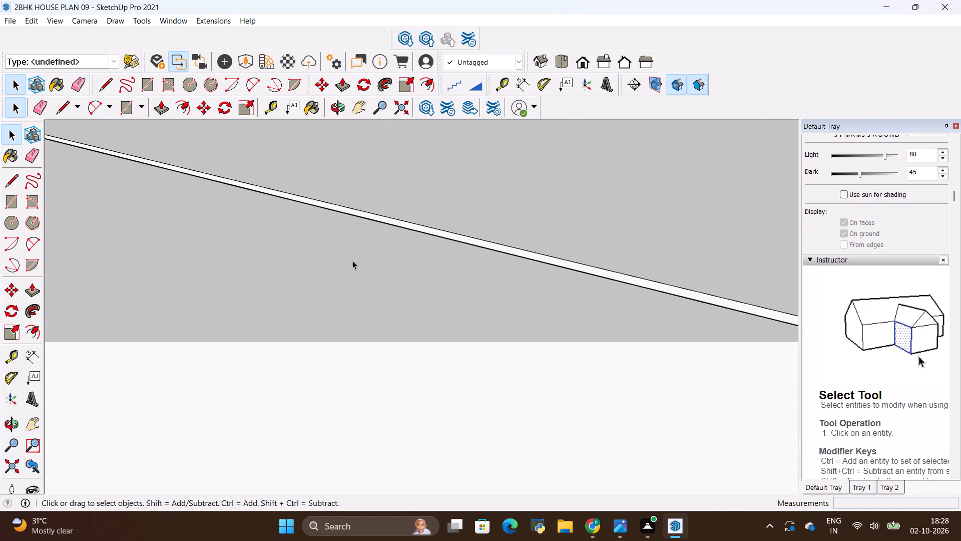
{"action": "scroll", "coordinate": [352, 260], "scroll_direction": "down", "scroll_amount": 20}
{"action": "scroll", "coordinate": [352, 260], "scroll_direction": "down", "scroll_amount": 14}
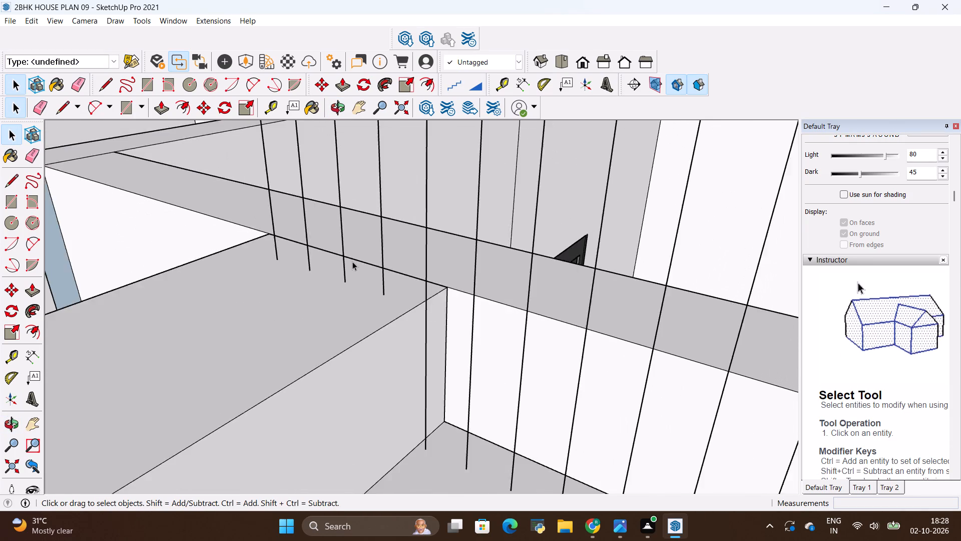
{"action": "scroll", "coordinate": [352, 261], "scroll_direction": "down", "scroll_amount": 9}
{"action": "scroll", "coordinate": [357, 257], "scroll_direction": "down", "scroll_amount": 12}
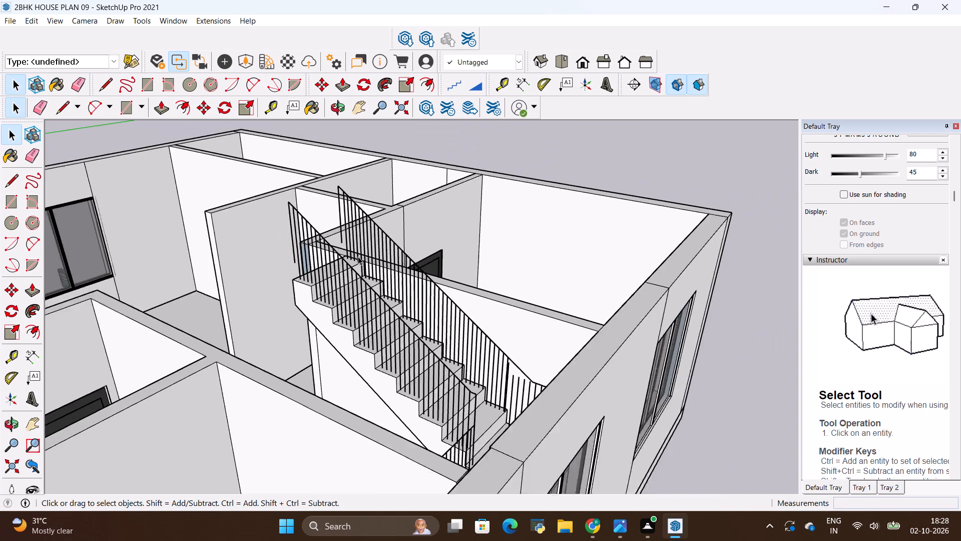
{"action": "scroll", "coordinate": [358, 256], "scroll_direction": "down", "scroll_amount": 3}
{"action": "scroll", "coordinate": [340, 294], "scroll_direction": "up", "scroll_amount": 11}
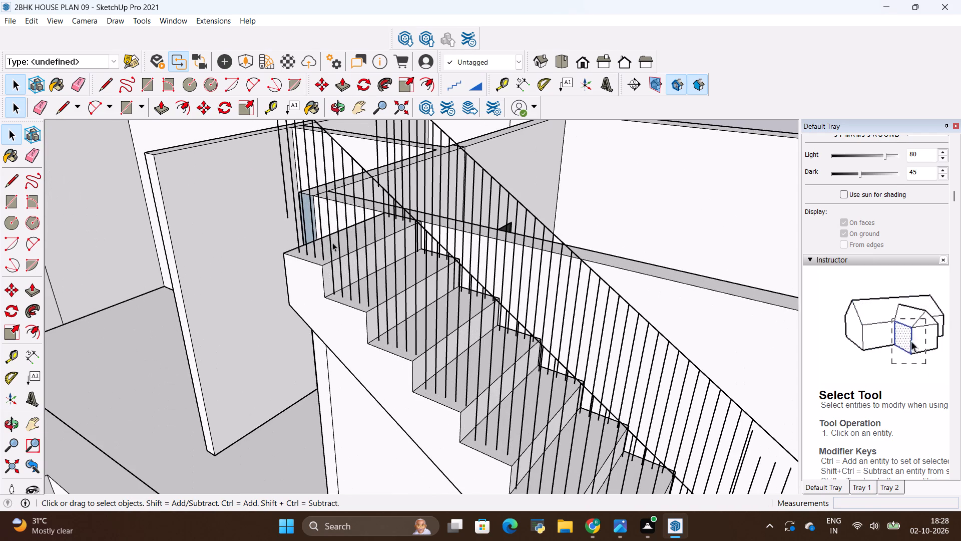
{"action": "middle_click_drag", "start_coordinate": [332, 242], "coordinate": [619, 232]}
{"action": "middle_click_drag", "start_coordinate": [376, 282], "coordinate": [613, 288]}
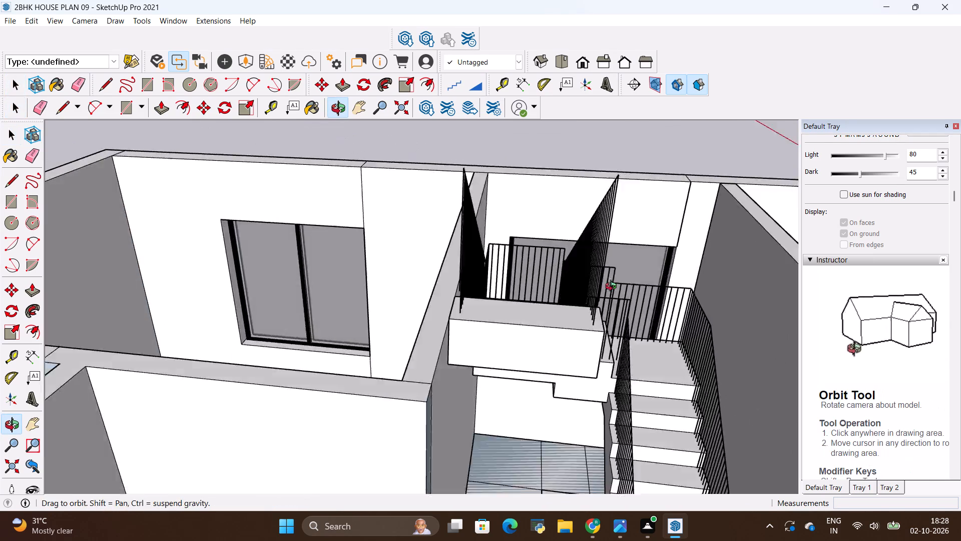
{"action": "middle_click_drag", "start_coordinate": [613, 288], "coordinate": [628, 283]}
{"action": "scroll", "coordinate": [490, 275], "scroll_direction": "up", "scroll_amount": 19}
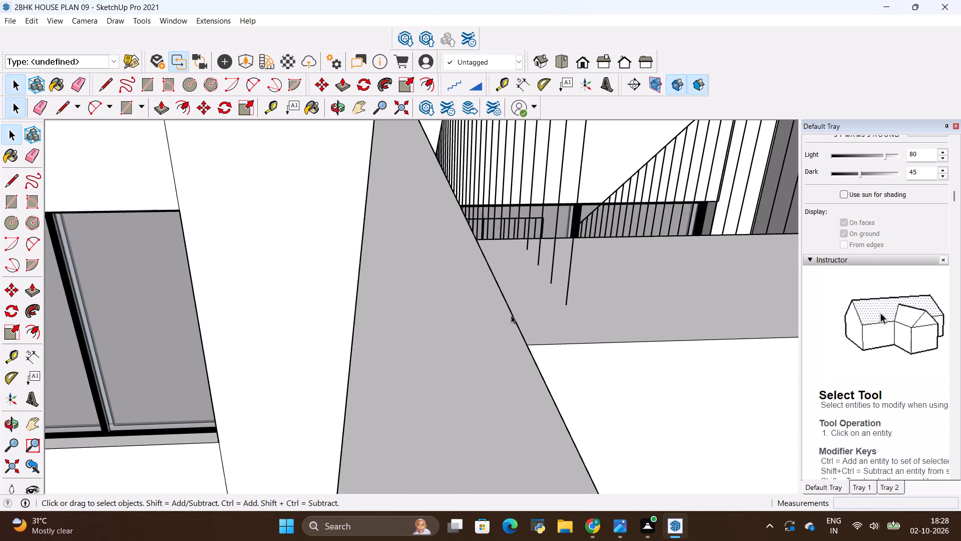
{"action": "scroll", "coordinate": [511, 315], "scroll_direction": "up", "scroll_amount": 15}
{"action": "scroll", "coordinate": [552, 354], "scroll_direction": "down", "scroll_amount": 12}
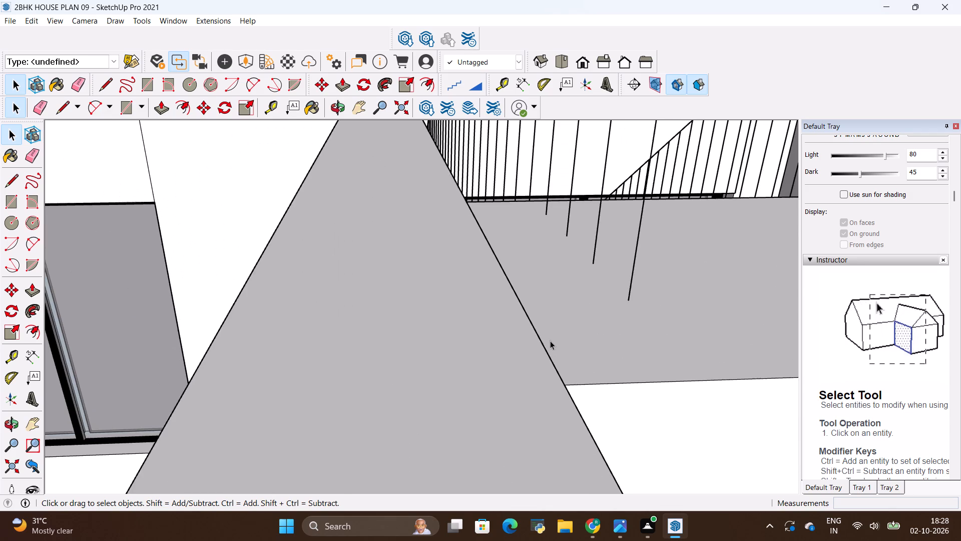
{"action": "scroll", "coordinate": [550, 341], "scroll_direction": "down", "scroll_amount": 20}
{"action": "scroll", "coordinate": [550, 341], "scroll_direction": "down", "scroll_amount": 8}
{"action": "scroll", "coordinate": [451, 304], "scroll_direction": "down", "scroll_amount": 6}
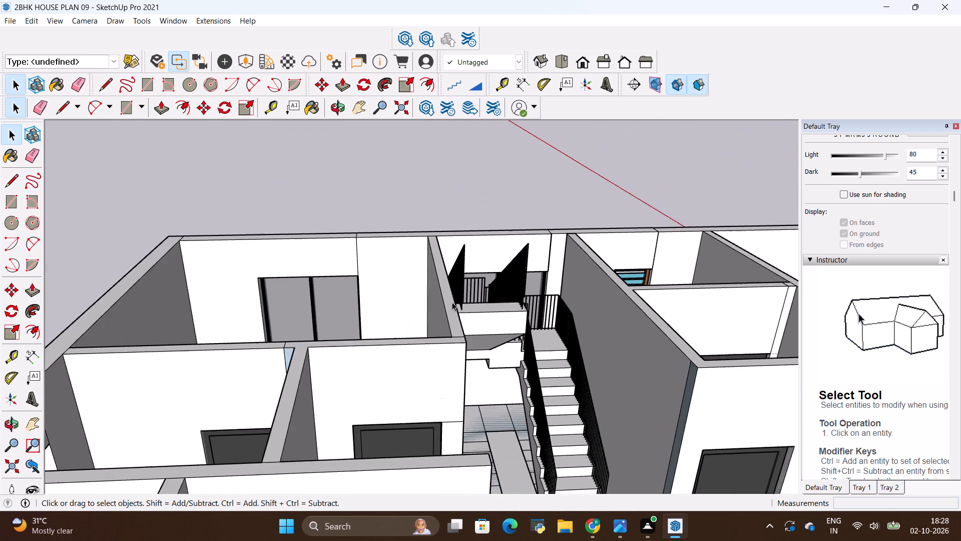
Review the whole house model from all sides, checking the staircase's placement among the rooms.
{"action": "scroll", "coordinate": [456, 303], "scroll_direction": "down", "scroll_amount": 6}
{"action": "scroll", "coordinate": [483, 390], "scroll_direction": "down", "scroll_amount": 4}
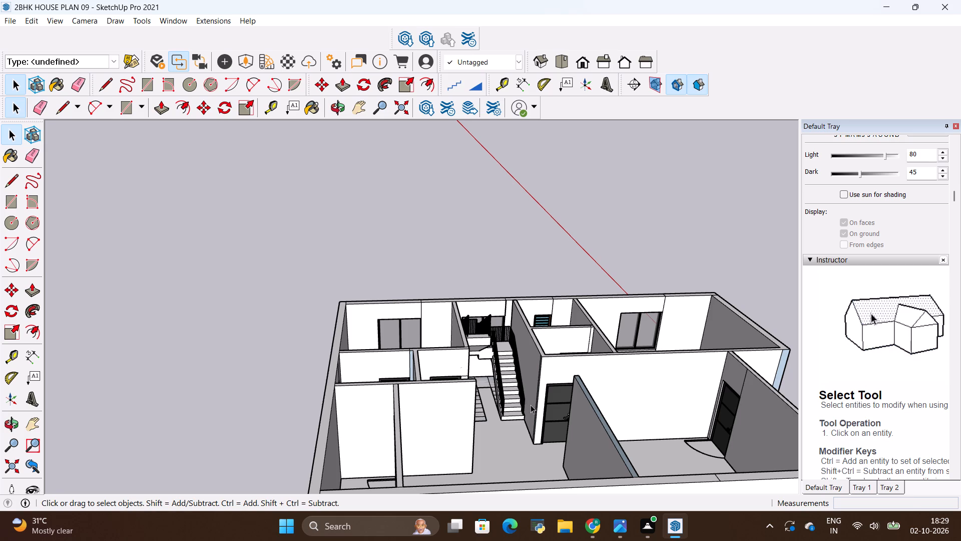
{"action": "scroll", "coordinate": [531, 405], "scroll_direction": "down", "scroll_amount": 5}
{"action": "scroll", "coordinate": [441, 349], "scroll_direction": "down", "scroll_amount": 10}
{"action": "scroll", "coordinate": [509, 426], "scroll_direction": "up", "scroll_amount": 8}
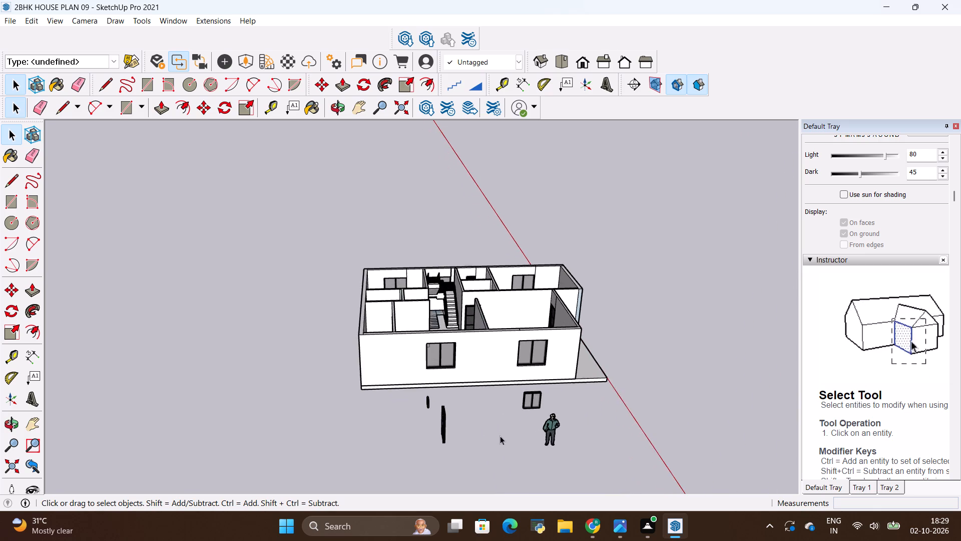
{"action": "scroll", "coordinate": [341, 390], "scroll_direction": "up", "scroll_amount": 1}
{"action": "middle_click_drag", "start_coordinate": [341, 390], "coordinate": [174, 361]}
{"action": "middle_click_drag", "start_coordinate": [538, 375], "coordinate": [519, 377]}
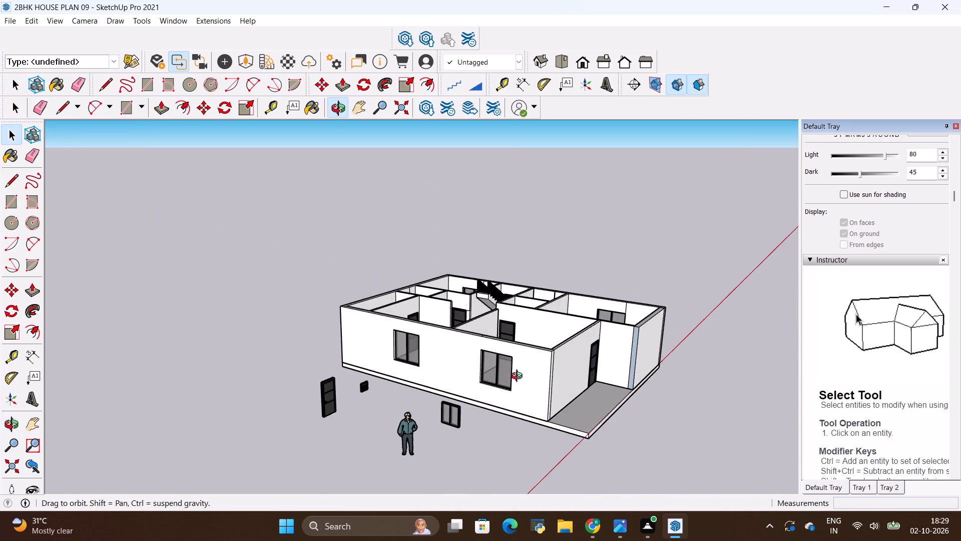
{"action": "middle_click_drag", "start_coordinate": [519, 377], "coordinate": [323, 376]}
{"action": "scroll", "coordinate": [414, 264], "scroll_direction": "down", "scroll_amount": 5}
{"action": "middle_click_drag", "start_coordinate": [474, 308], "coordinate": [485, 480]}
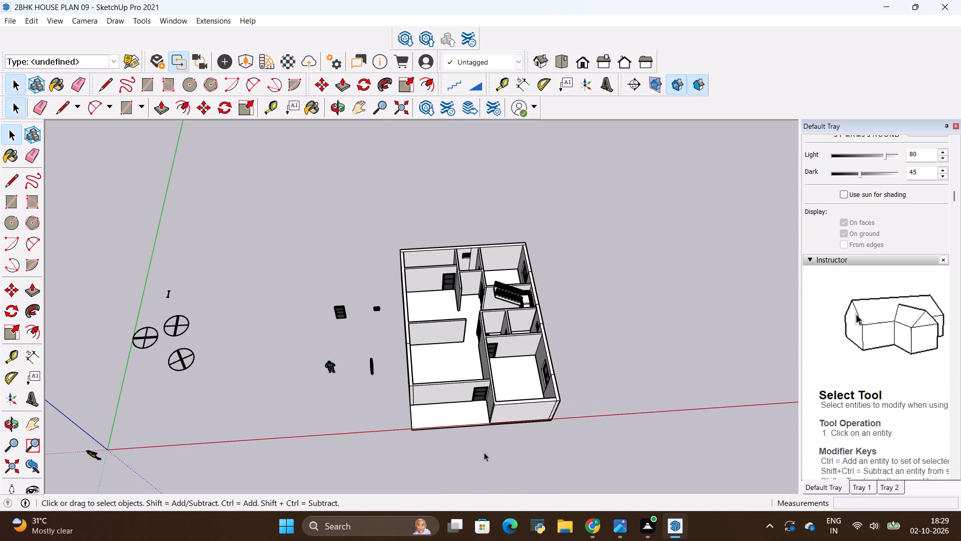
{"action": "scroll", "coordinate": [485, 406], "scroll_direction": "up", "scroll_amount": 5}
{"action": "scroll", "coordinate": [497, 365], "scroll_direction": "up", "scroll_amount": 1}
{"action": "scroll", "coordinate": [525, 199], "scroll_direction": "up", "scroll_amount": 5}
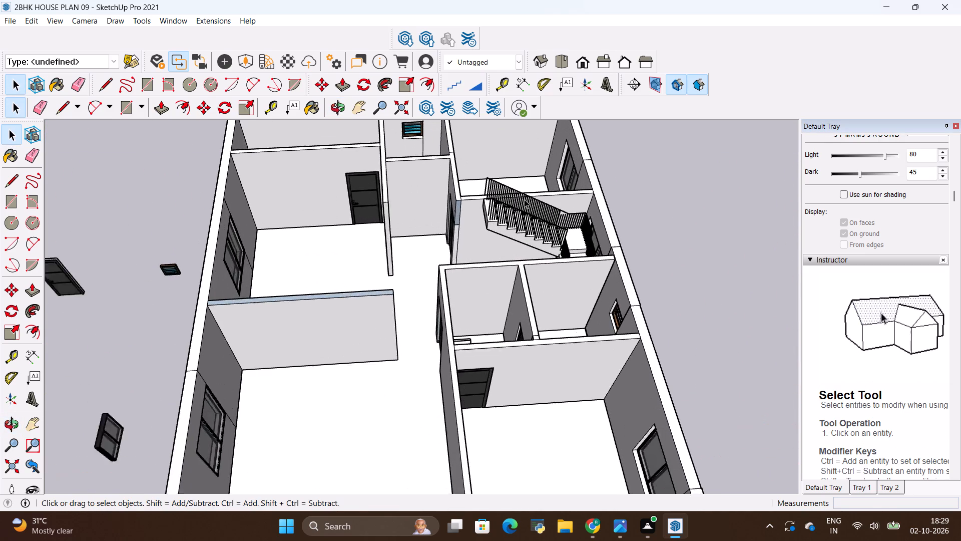
{"action": "scroll", "coordinate": [525, 199], "scroll_direction": "up", "scroll_amount": 1}
{"action": "scroll", "coordinate": [498, 228], "scroll_direction": "down", "scroll_amount": 5}
{"action": "middle_click_drag", "start_coordinate": [434, 276], "coordinate": [639, 300]}
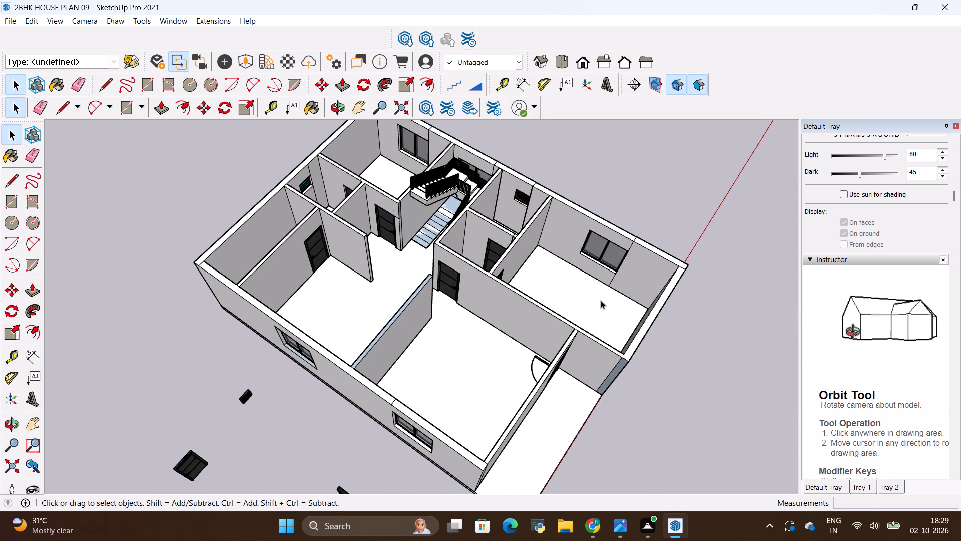
{"action": "middle_click_drag", "start_coordinate": [490, 316], "coordinate": [248, 251]}
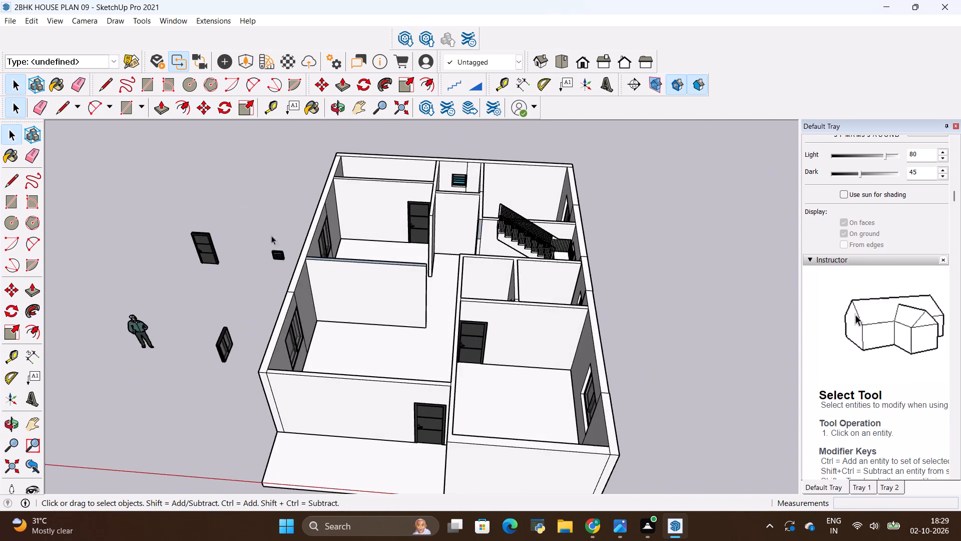
{"action": "scroll", "coordinate": [307, 220], "scroll_direction": "down", "scroll_amount": 4}
{"action": "scroll", "coordinate": [323, 335], "scroll_direction": "up", "scroll_amount": 4}
{"action": "scroll", "coordinate": [323, 335], "scroll_direction": "down", "scroll_amount": 5}
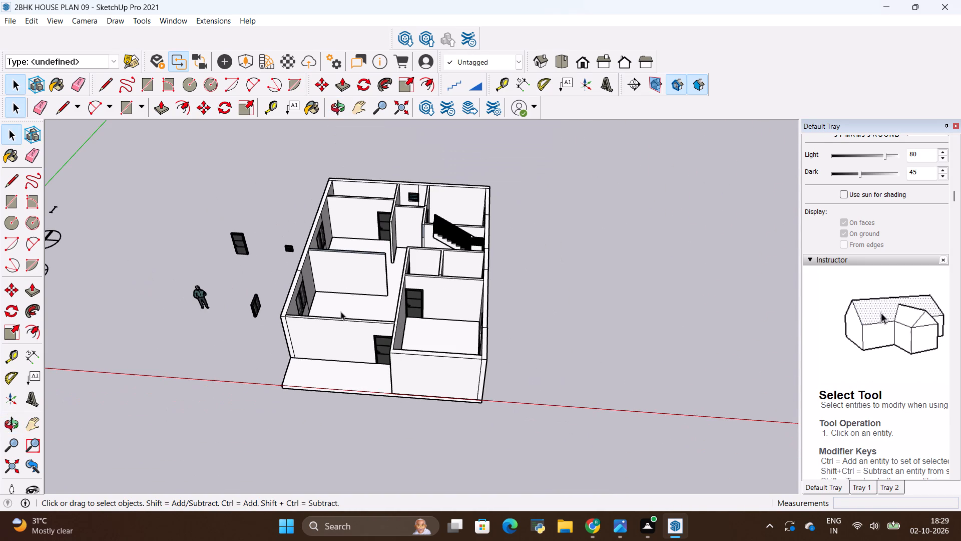
{"action": "middle_click_drag", "start_coordinate": [350, 348], "coordinate": [604, 352]}
{"action": "middle_click_drag", "start_coordinate": [369, 317], "coordinate": [418, 341]}
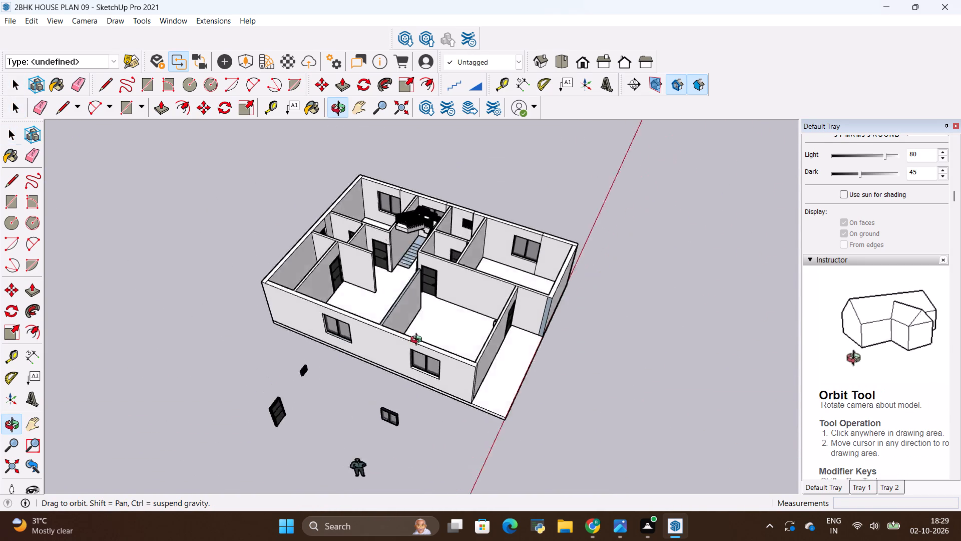
{"action": "middle_click_drag", "start_coordinate": [418, 341], "coordinate": [75, 390]}
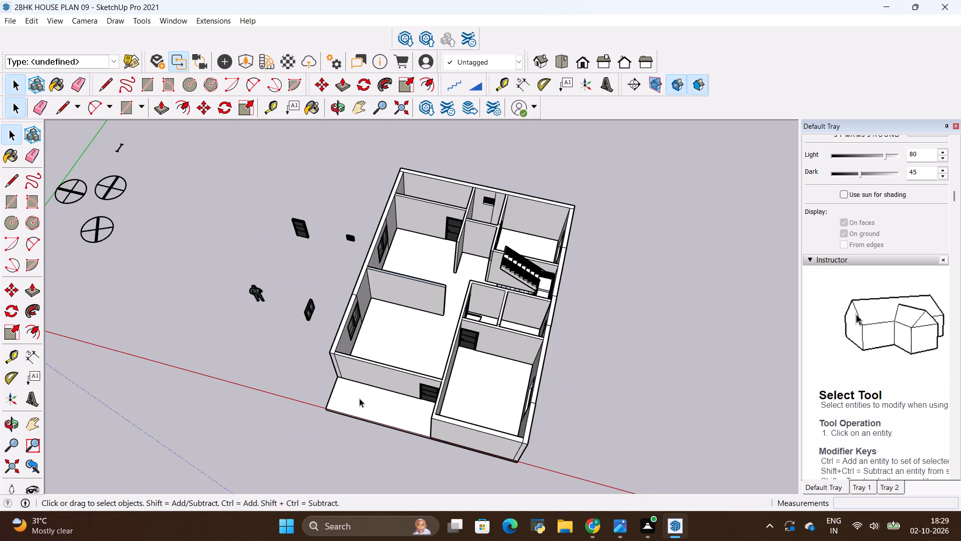
{"action": "middle_click_drag", "start_coordinate": [359, 398], "coordinate": [151, 335]}
{"action": "scroll", "coordinate": [346, 214], "scroll_direction": "up", "scroll_amount": 3}
{"action": "middle_click_drag", "start_coordinate": [396, 356], "coordinate": [147, 370]}
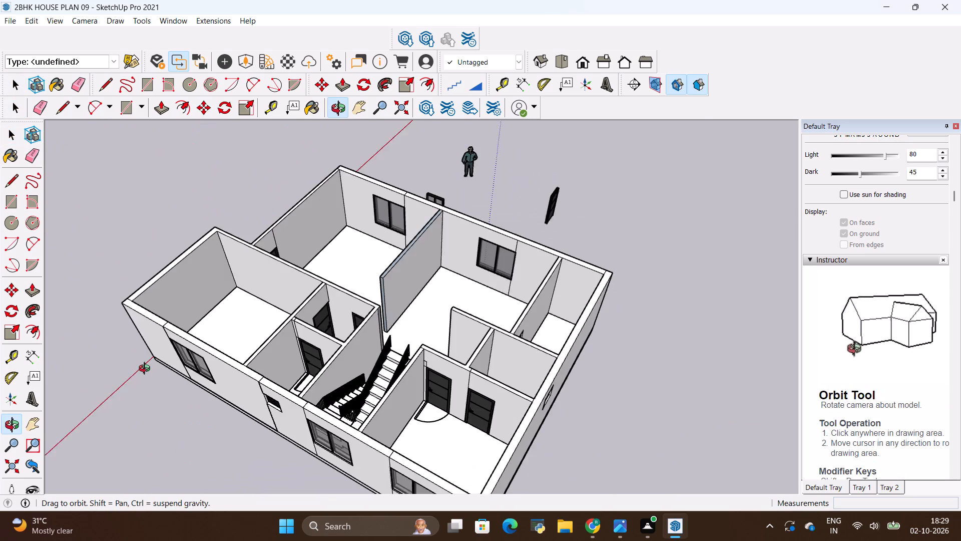
{"action": "middle_click_drag", "start_coordinate": [147, 370], "coordinate": [147, 369]}
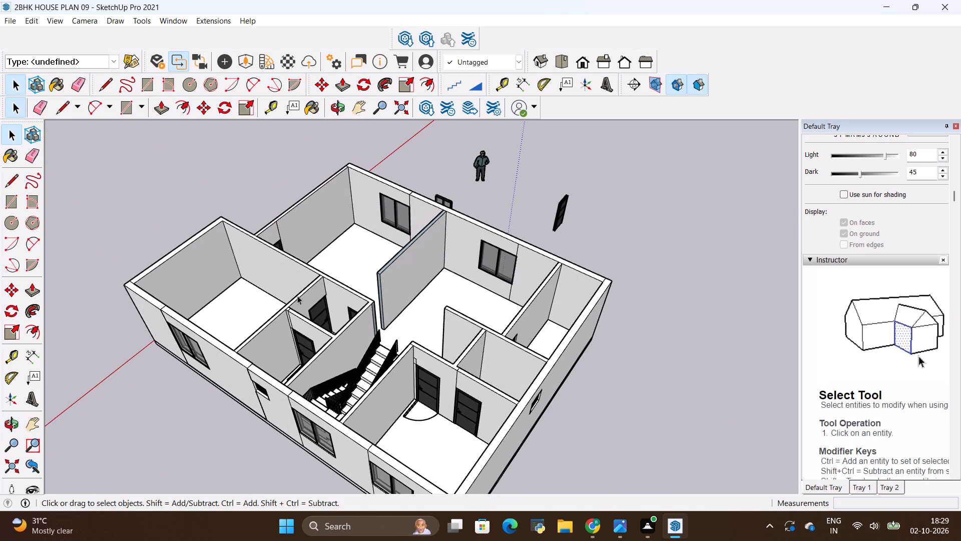
Examine the whole house model from several angles, covering the room layout, openings and staircase.
{"action": "middle_click_drag", "start_coordinate": [293, 296], "coordinate": [608, 270]}
{"action": "middle_click_drag", "start_coordinate": [456, 315], "coordinate": [581, 322]}
{"action": "middle_click_drag", "start_coordinate": [572, 312], "coordinate": [489, 355]}
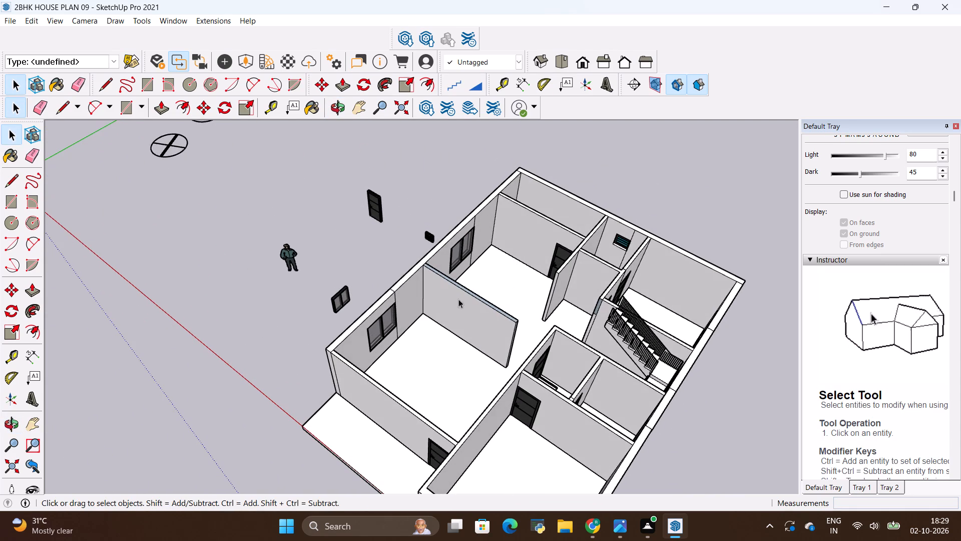
{"action": "scroll", "coordinate": [413, 332], "scroll_direction": "down", "scroll_amount": 4}
{"action": "scroll", "coordinate": [451, 269], "scroll_direction": "down", "scroll_amount": 3}
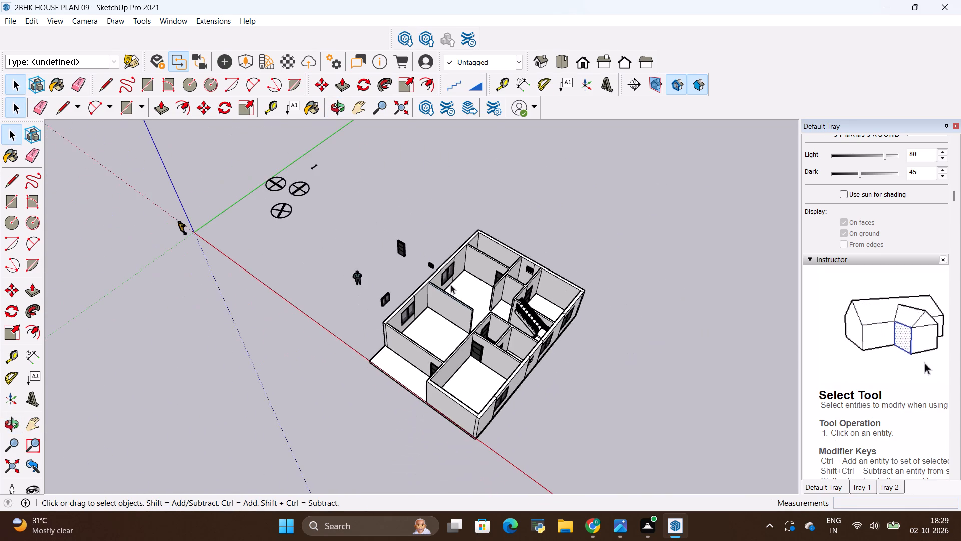
{"action": "middle_click_drag", "start_coordinate": [418, 394], "coordinate": [557, 352]}
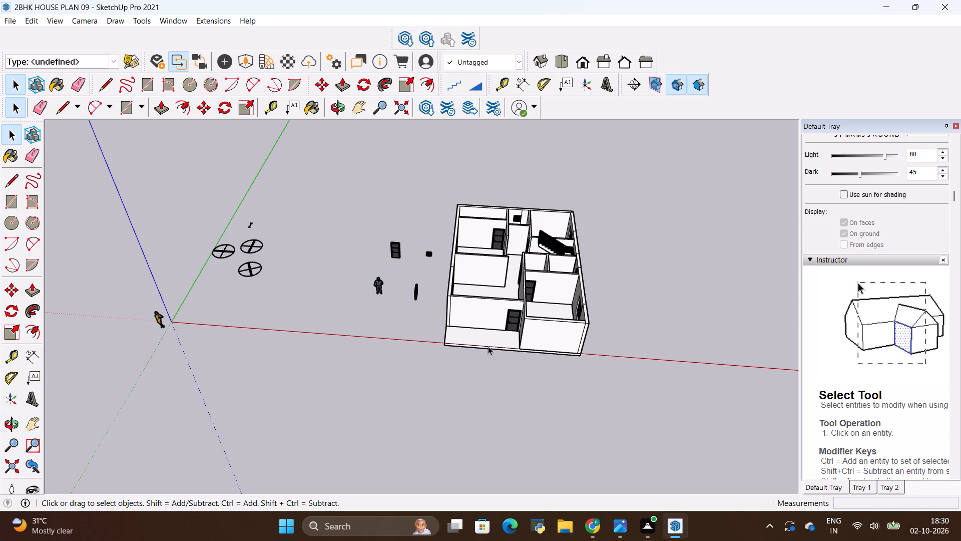
{"action": "scroll", "coordinate": [520, 268], "scroll_direction": "up", "scroll_amount": 8}
{"action": "scroll", "coordinate": [521, 320], "scroll_direction": "down", "scroll_amount": 4}
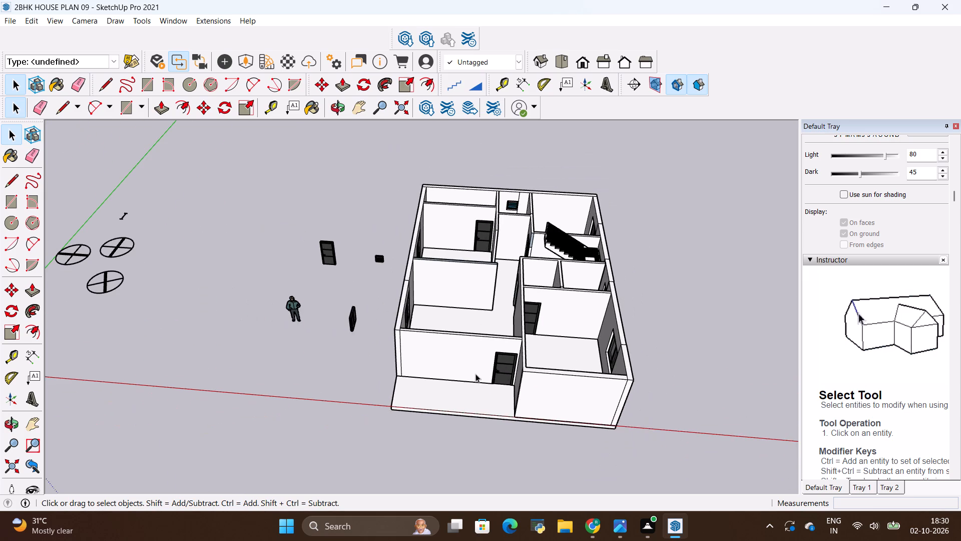
{"action": "middle_click_drag", "start_coordinate": [433, 402], "coordinate": [370, 401]}
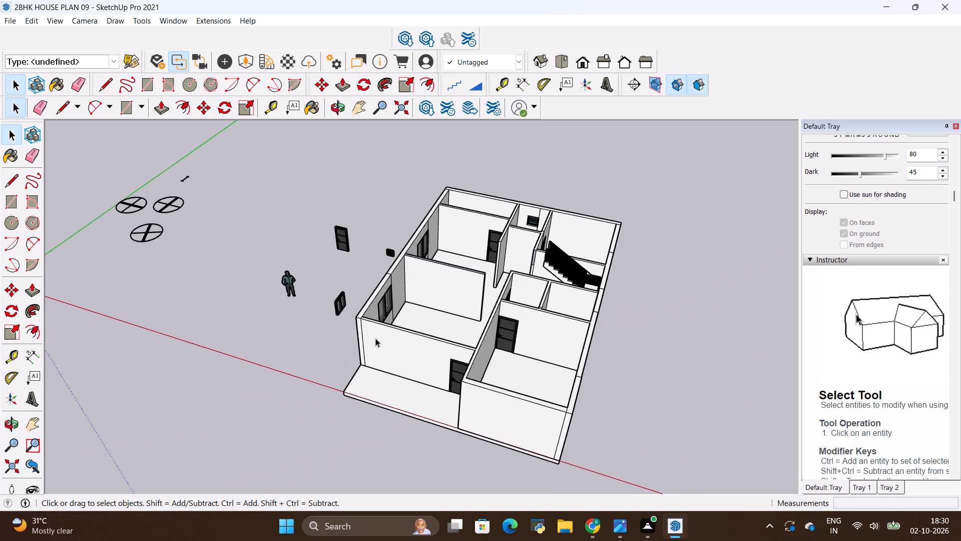
Measure the length of the free-standing partition wall between the two large window rooms, from the window wall to its open end.
{"action": "scroll", "coordinate": [376, 337], "scroll_direction": "up", "scroll_amount": 6}
{"action": "scroll", "coordinate": [445, 260], "scroll_direction": "up", "scroll_amount": 3}
{"action": "key", "text": "l"}
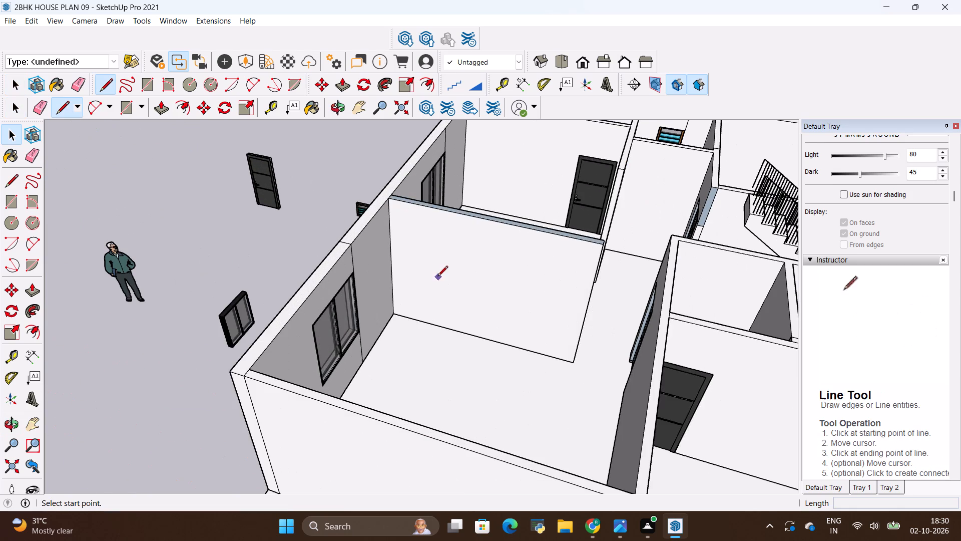
{"action": "key", "text": "t"}
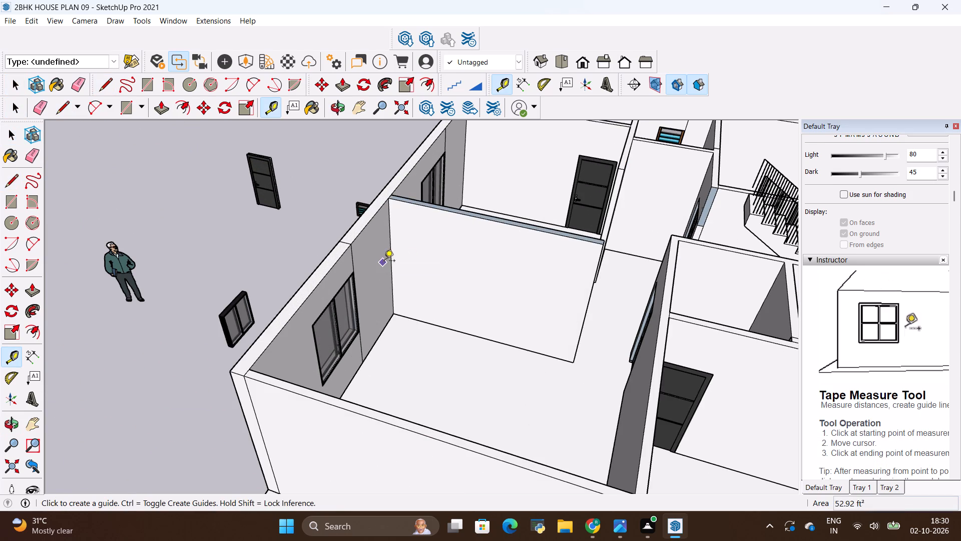
{"action": "left_click", "coordinate": [390, 253]}
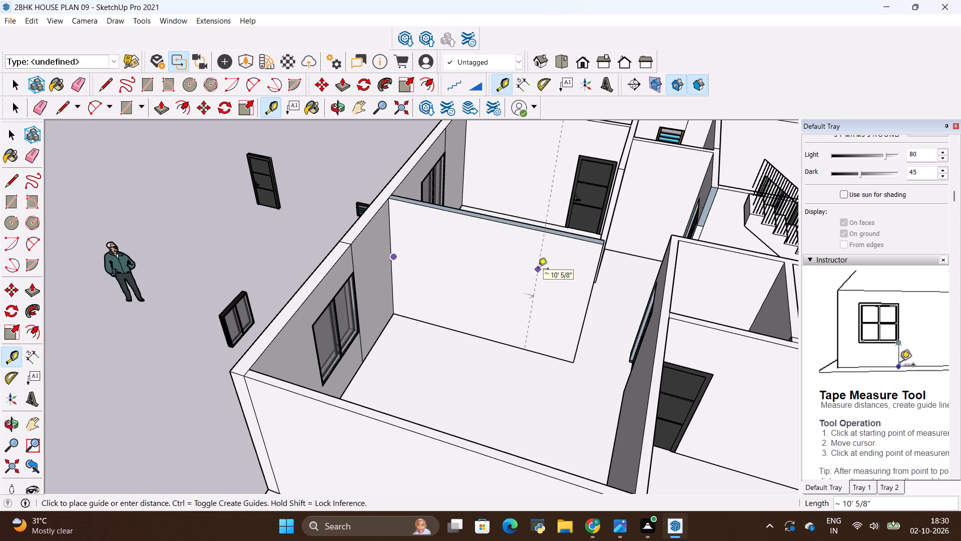
{"action": "key", "text": "Escape"}
{"action": "scroll", "coordinate": [391, 256], "scroll_direction": "up", "scroll_amount": 4}
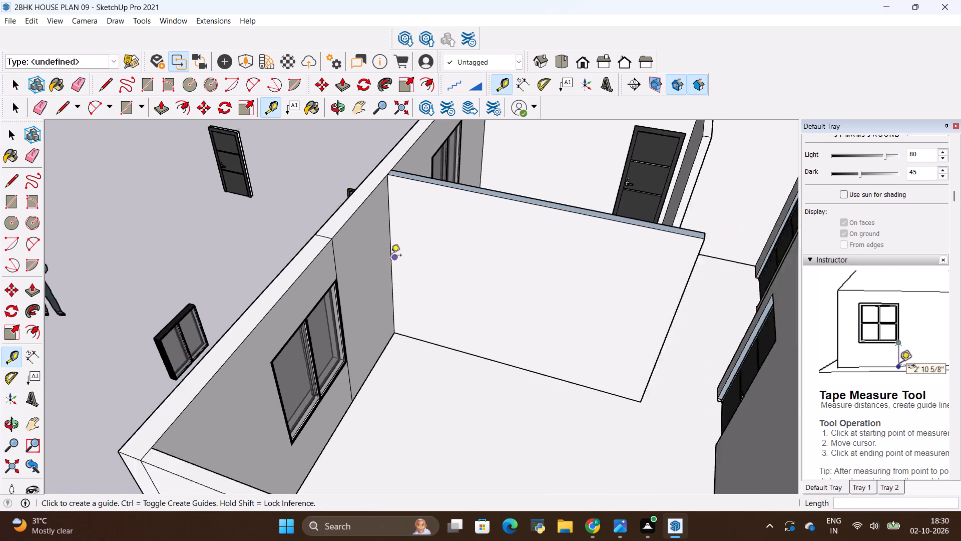
{"action": "scroll", "coordinate": [388, 246], "scroll_direction": "up", "scroll_amount": 8}
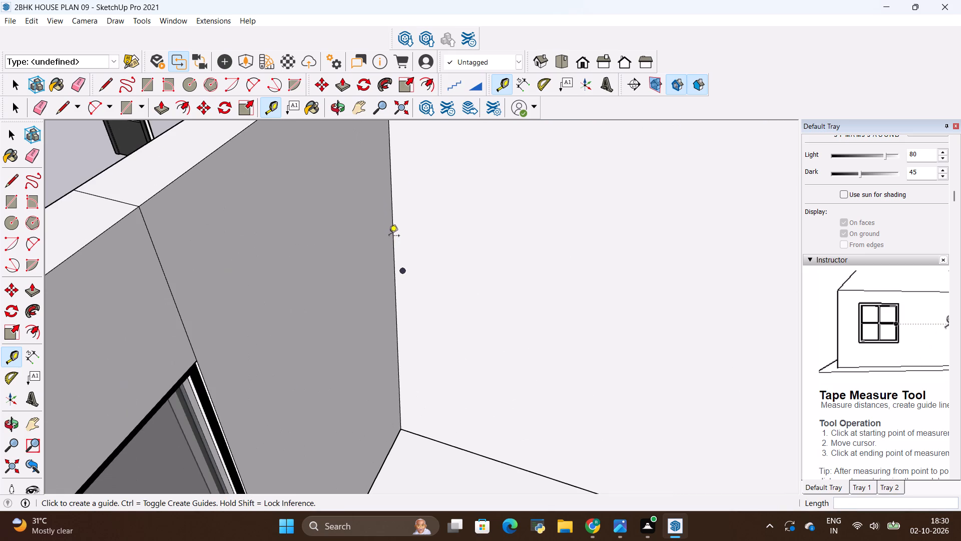
{"action": "scroll", "coordinate": [389, 236], "scroll_direction": "up", "scroll_amount": 9}
{"action": "left_click", "coordinate": [399, 241]}
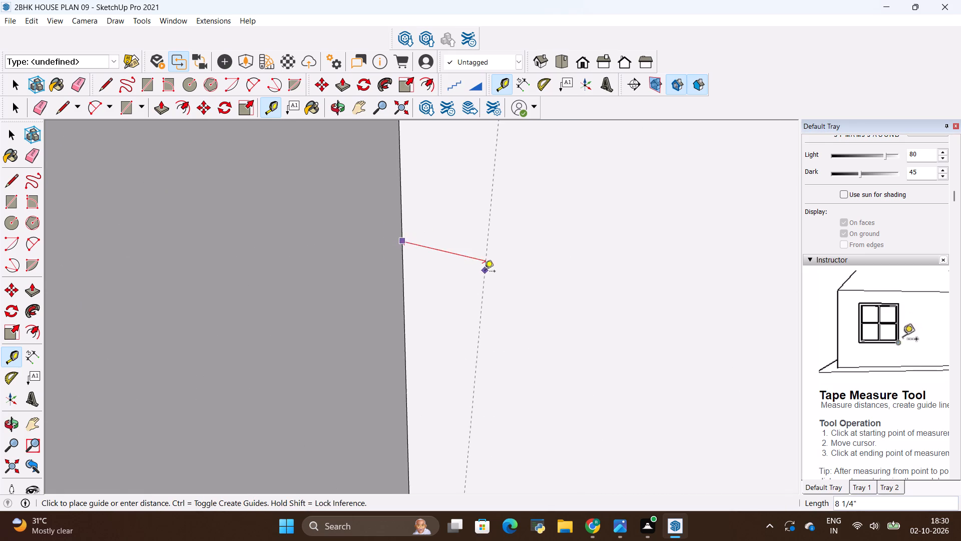
{"action": "scroll", "coordinate": [336, 233], "scroll_direction": "down", "scroll_amount": 20}
{"action": "scroll", "coordinate": [336, 233], "scroll_direction": "down", "scroll_amount": 1}
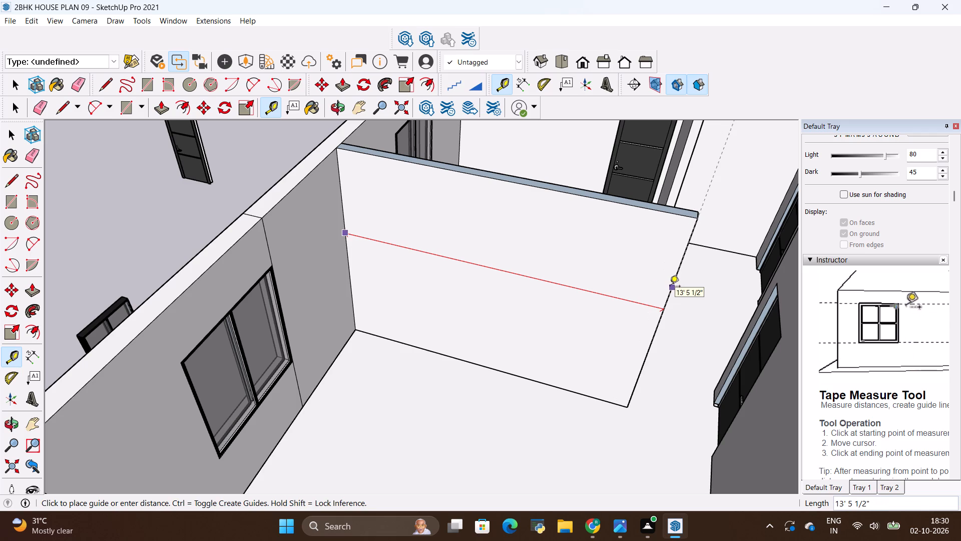
{"action": "key", "text": "Escape"}
{"action": "scroll", "coordinate": [552, 335], "scroll_direction": "down", "scroll_amount": 8}
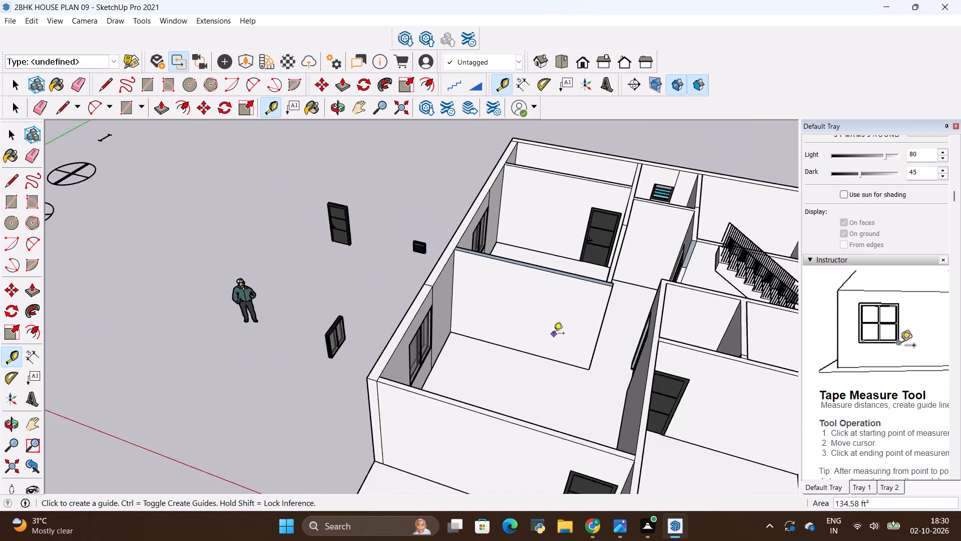
{"action": "scroll", "coordinate": [554, 334], "scroll_direction": "down", "scroll_amount": 2}
{"action": "scroll", "coordinate": [455, 295], "scroll_direction": "down", "scroll_amount": 4}
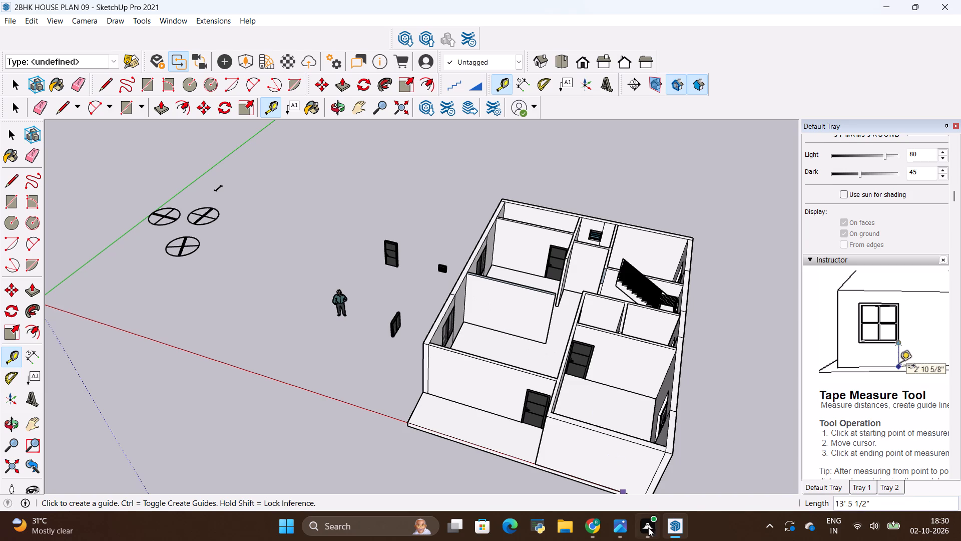
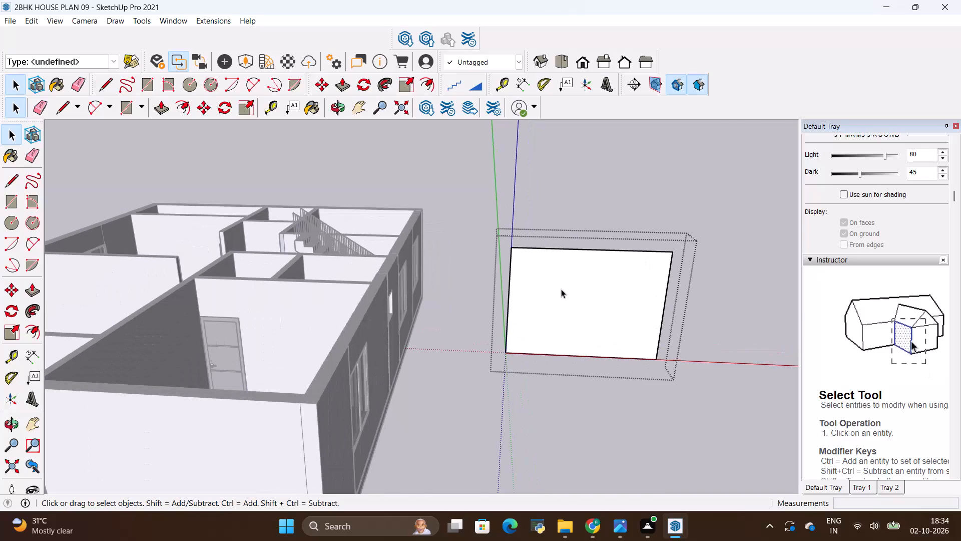
Switch to the photo viewer and study the TV wall unit reference photo.
{"action": "left_click", "coordinate": [612, 523]}
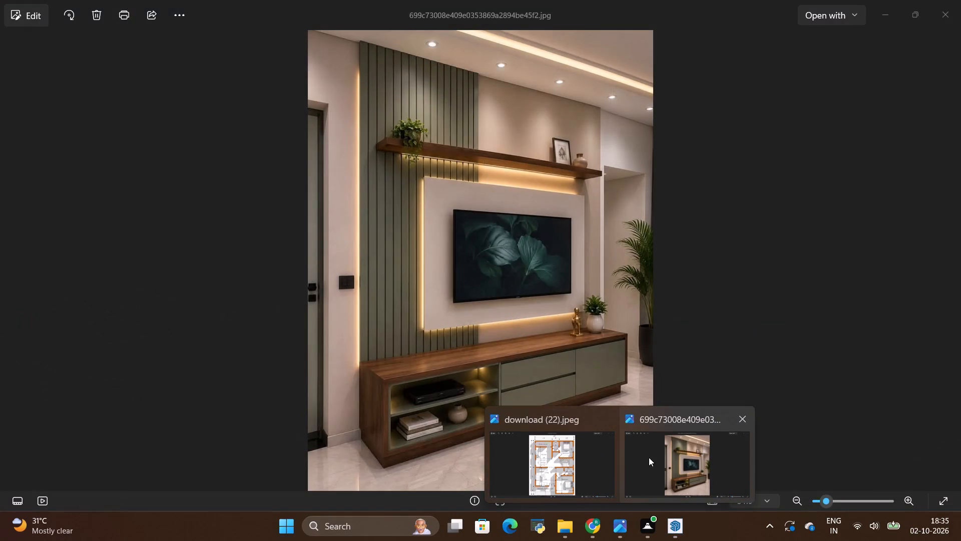
{"action": "left_click", "coordinate": [606, 416]}
{"action": "left_click", "coordinate": [611, 449]}
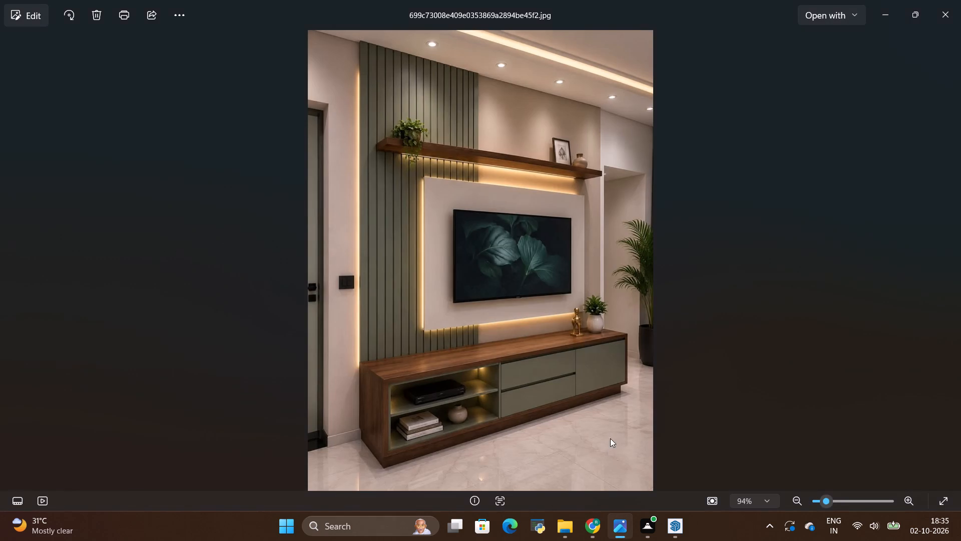
{"action": "key", "text": "alt+Tab"}
{"action": "key", "text": "alt+Tab"}
{"action": "key", "text": "alt+Tab"}
Copy the bottom edge of the separate white wall face 6" upward to mark the TV cabinet's plinth.
{"action": "scroll", "coordinate": [586, 374], "scroll_direction": "up", "scroll_amount": 8}
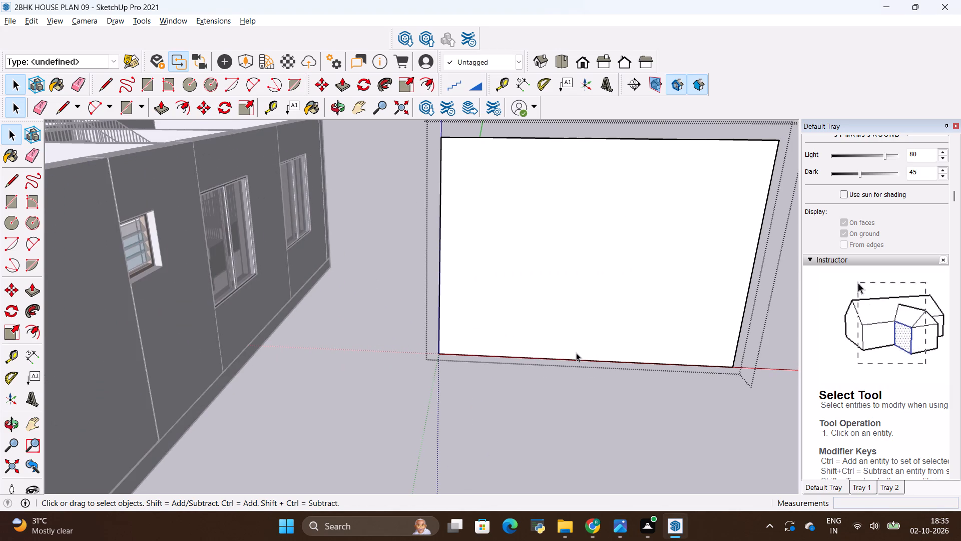
{"action": "left_click", "coordinate": [576, 357]}
{"action": "left_click", "coordinate": [578, 359]}
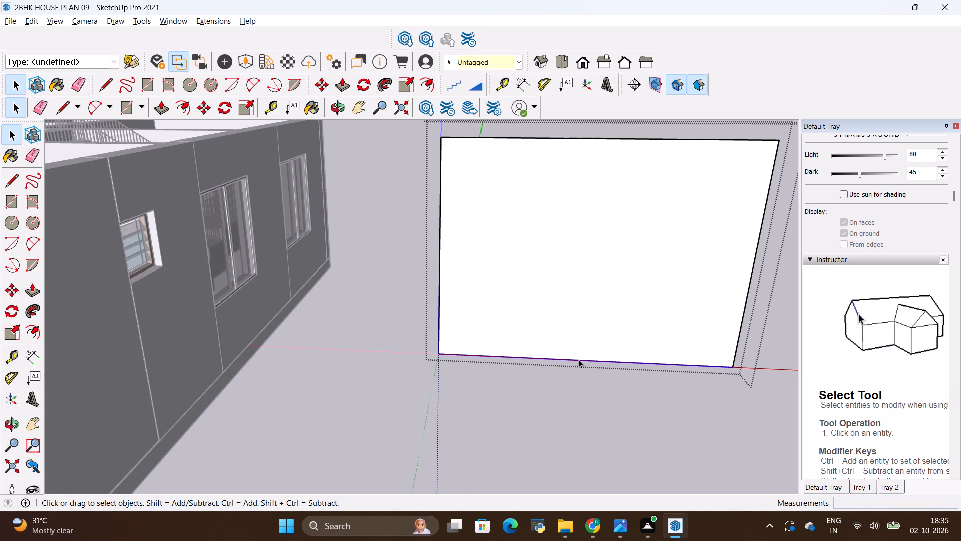
{"action": "key", "text": "m"}
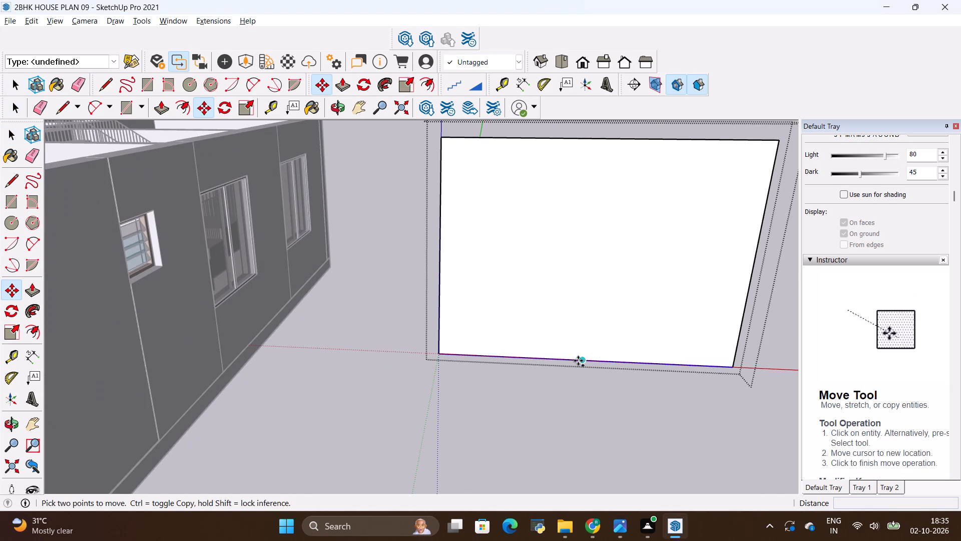
{"action": "left_click", "coordinate": [578, 361]}
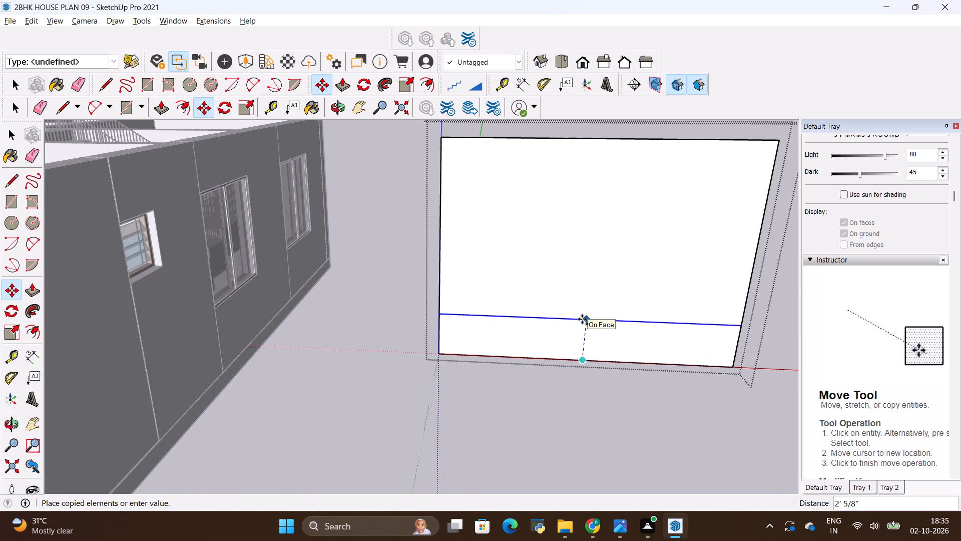
{"action": "key", "text": "BackSpace"}
{"action": "key", "text": "BackSpace"}
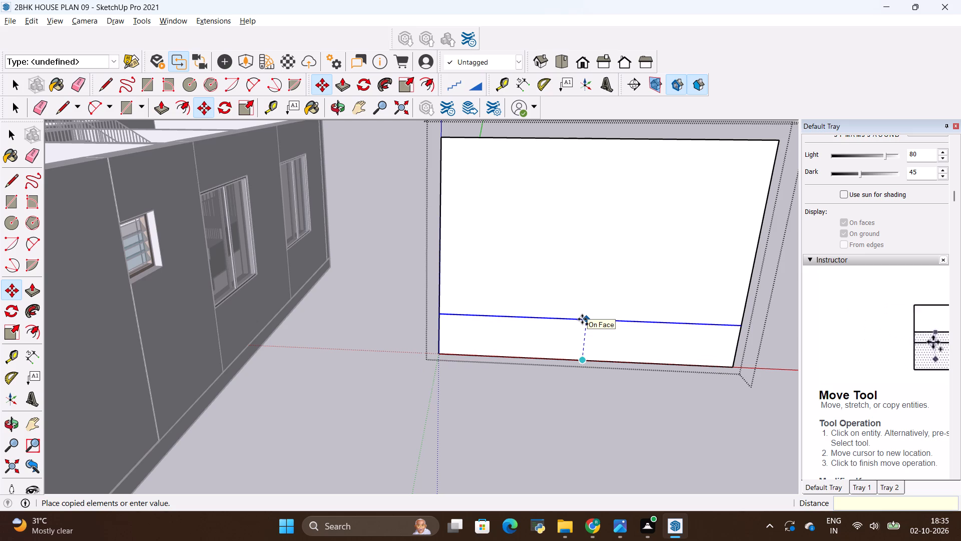
{"action": "key", "text": "6"}
{"action": "key", "text": "shift+quotedbl"}
{"action": "key", "text": "Return"}
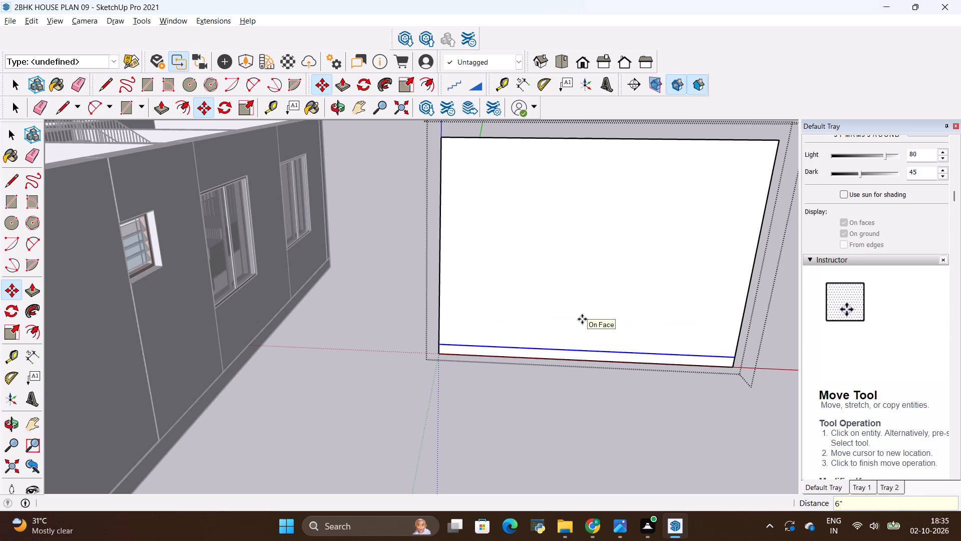
Check the cabinet's base and body in the reference photo, and copy the plinth line 2' upward on the wall face.
{"action": "key", "text": "alt+Tab"}
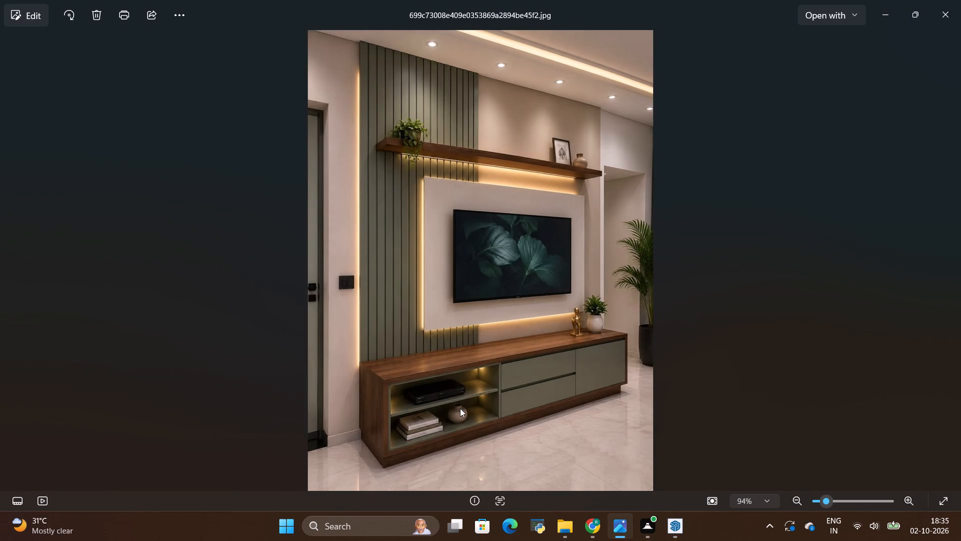
{"action": "scroll", "coordinate": [456, 428], "scroll_direction": "up", "scroll_amount": 3}
{"action": "scroll", "coordinate": [405, 348], "scroll_direction": "down", "scroll_amount": 4}
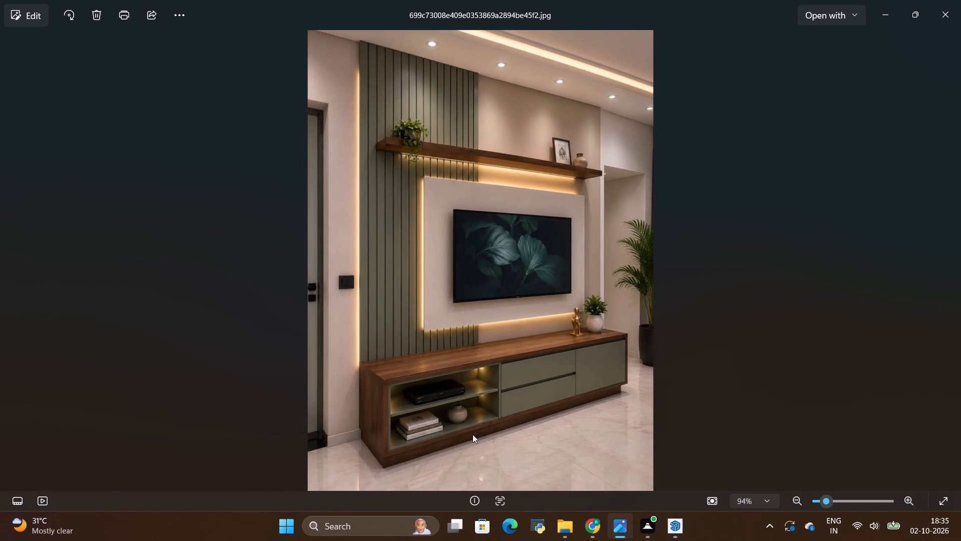
{"action": "scroll", "coordinate": [472, 434], "scroll_direction": "up", "scroll_amount": 7}
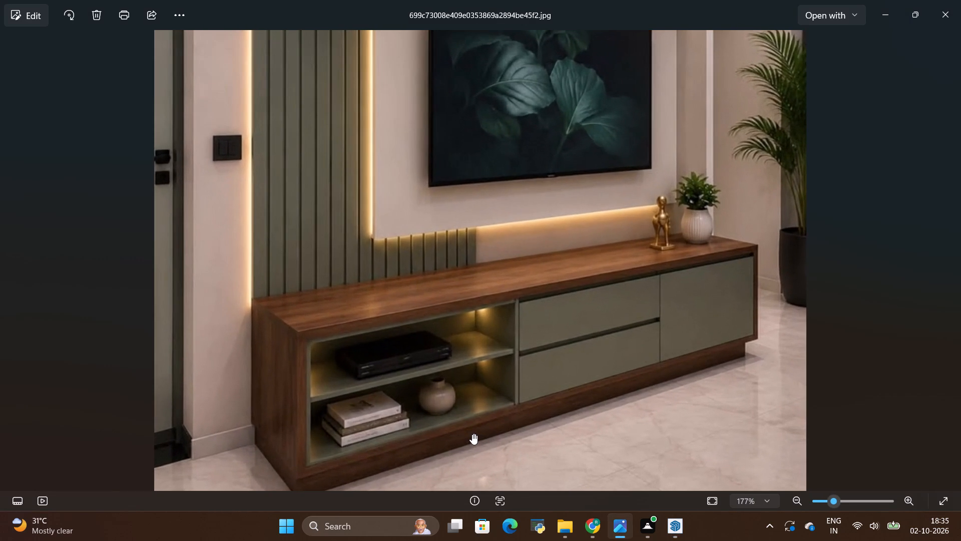
{"action": "key", "text": "alt+Tab"}
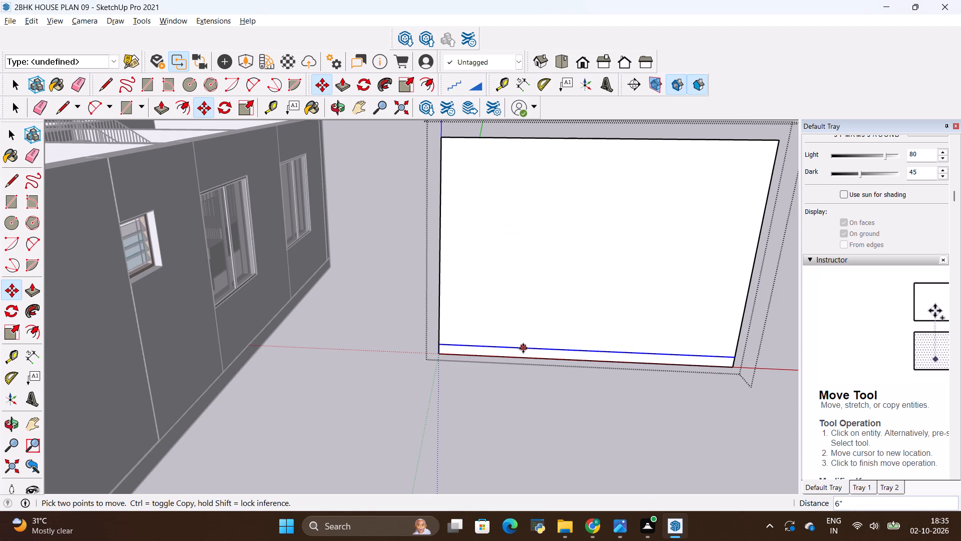
{"action": "left_click", "coordinate": [524, 348]}
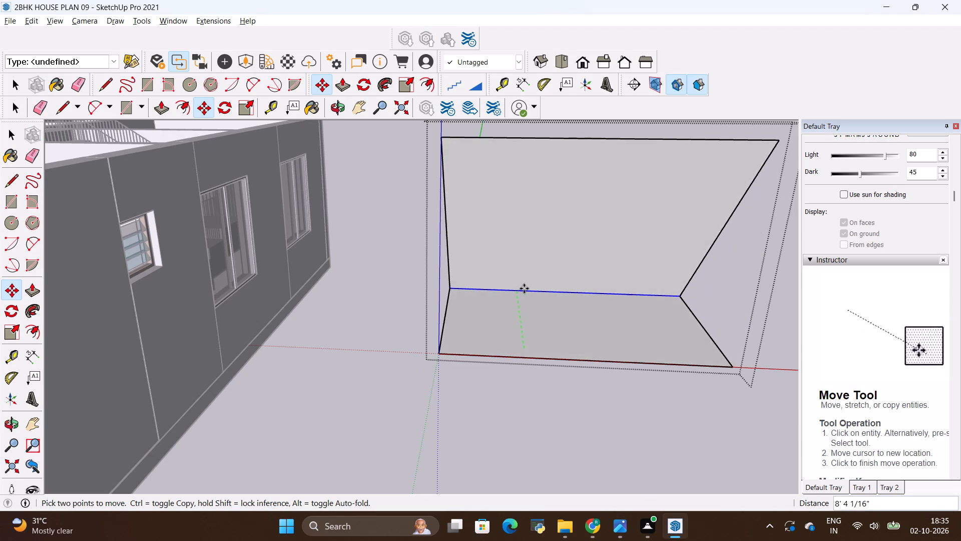
{"action": "key", "text": "Escape"}
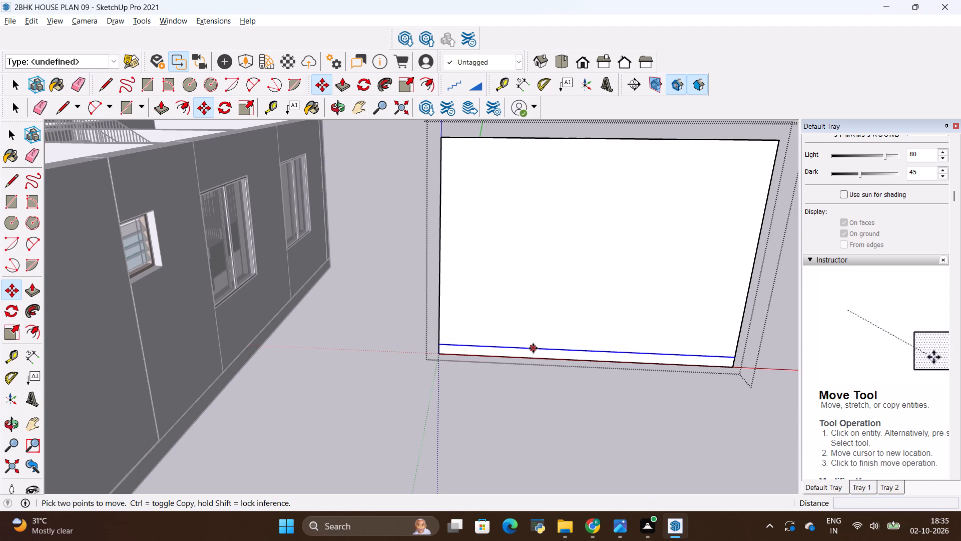
{"action": "left_click", "coordinate": [533, 348]}
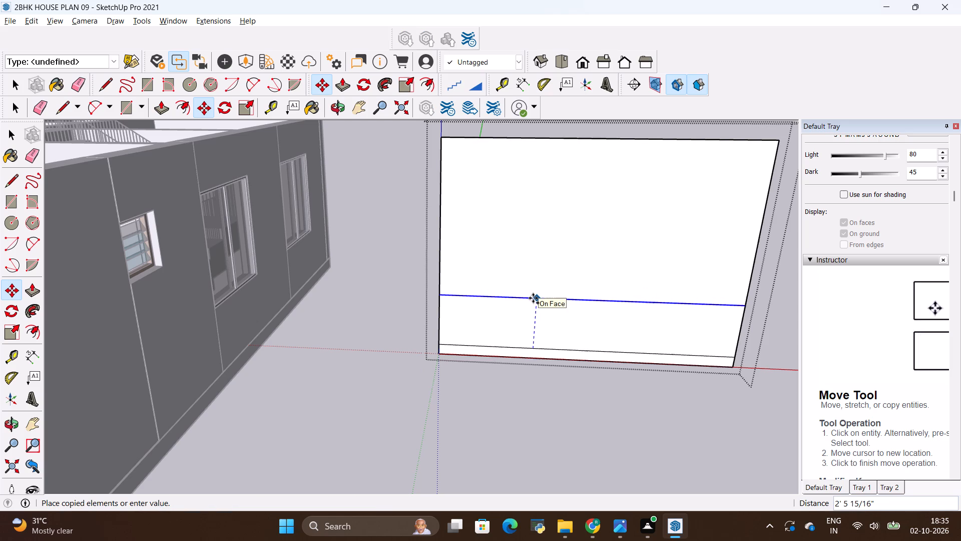
{"action": "key", "text": "BackSpace"}
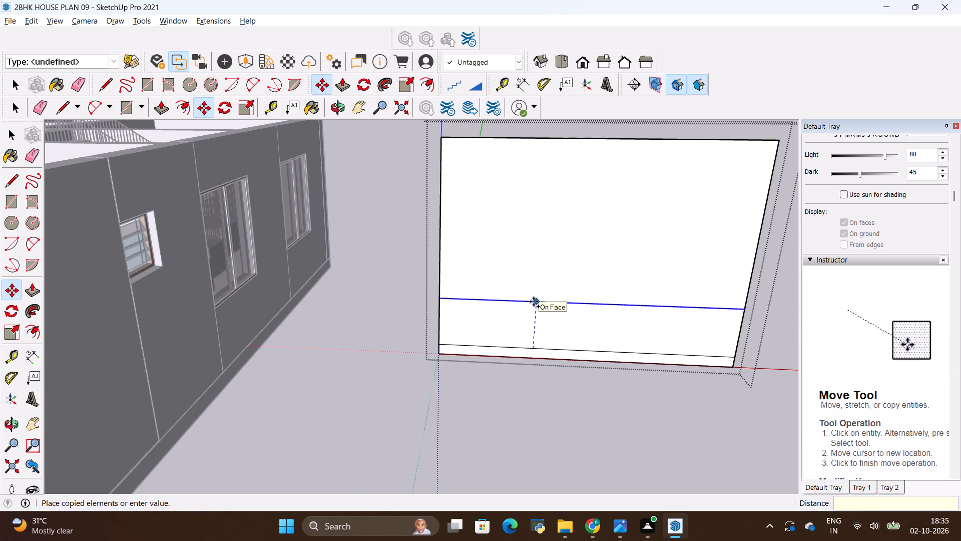
{"action": "type", "text": "2'"}
{"action": "key", "text": "Return"}
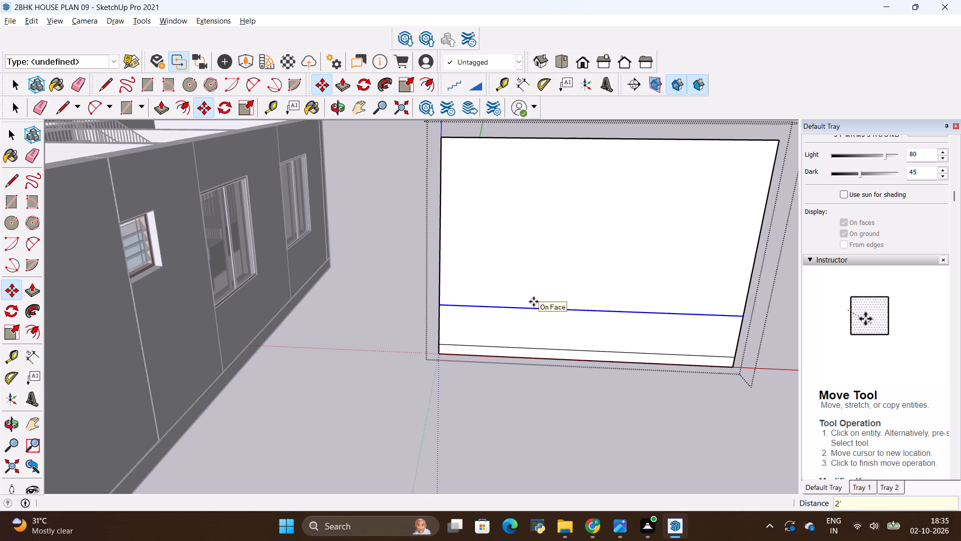
Copy the cabinet body's upper line 2" upward on the wall face to mark the countertop thickness.
{"action": "key", "text": "alt+Tab"}
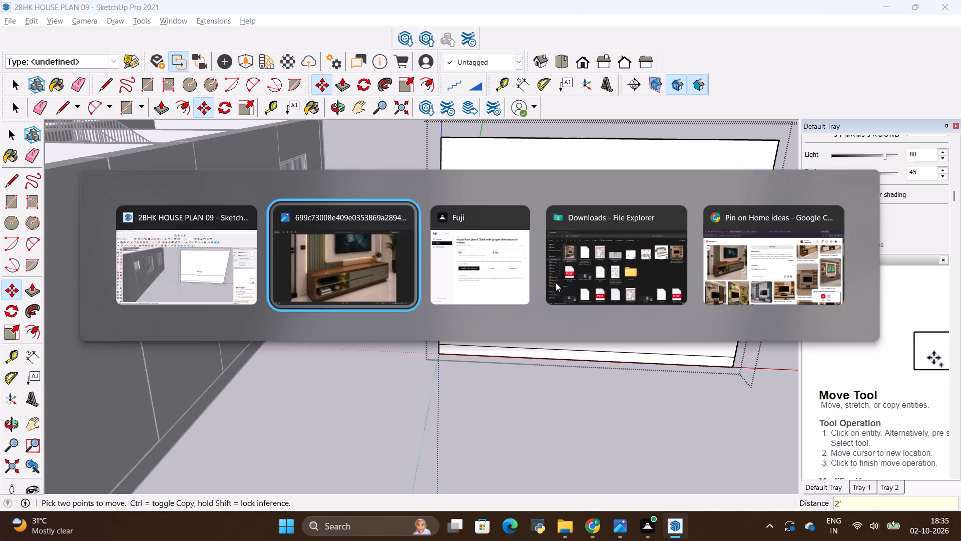
{"action": "key", "text": "alt+Tab"}
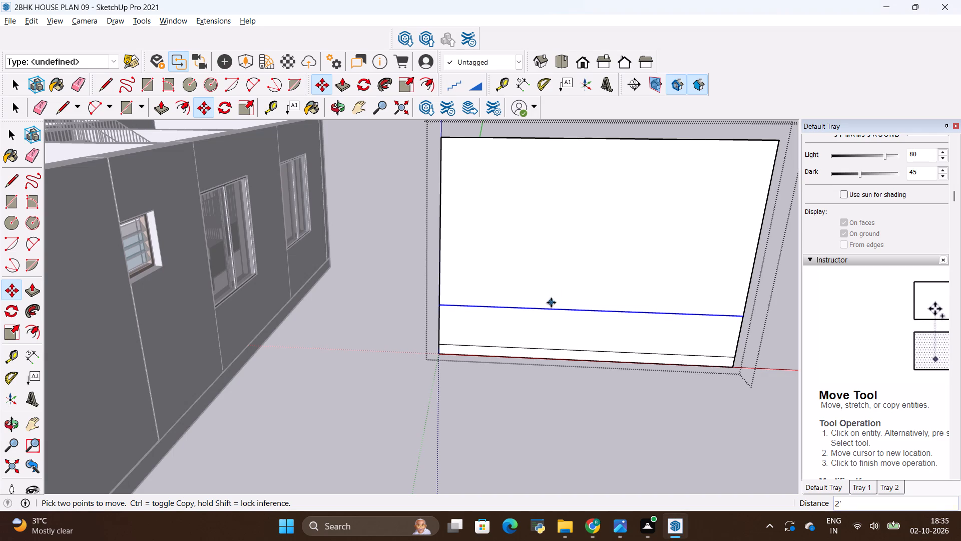
{"action": "left_click", "coordinate": [559, 310]}
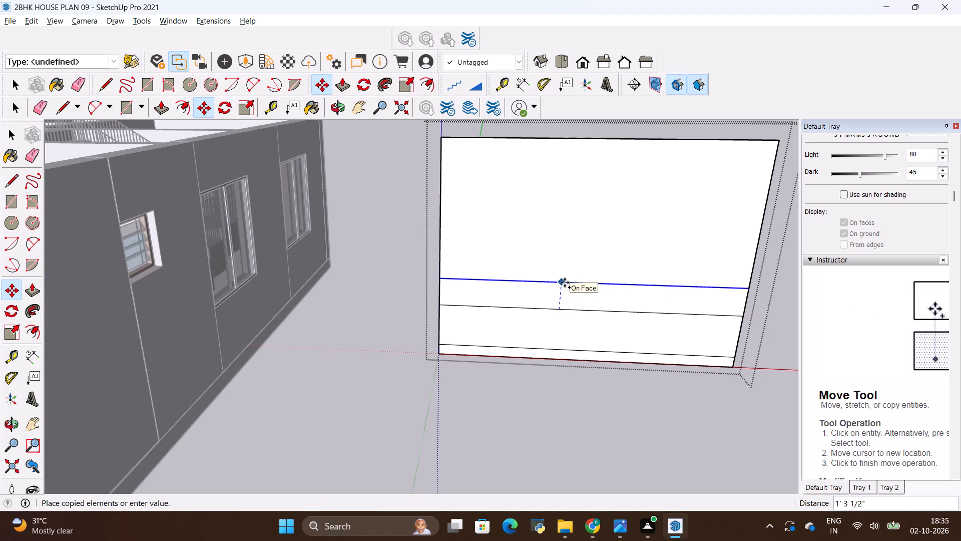
{"action": "key", "text": "BackSpace"}
{"action": "key", "text": "BackSpace"}
{"action": "key", "text": "2"}
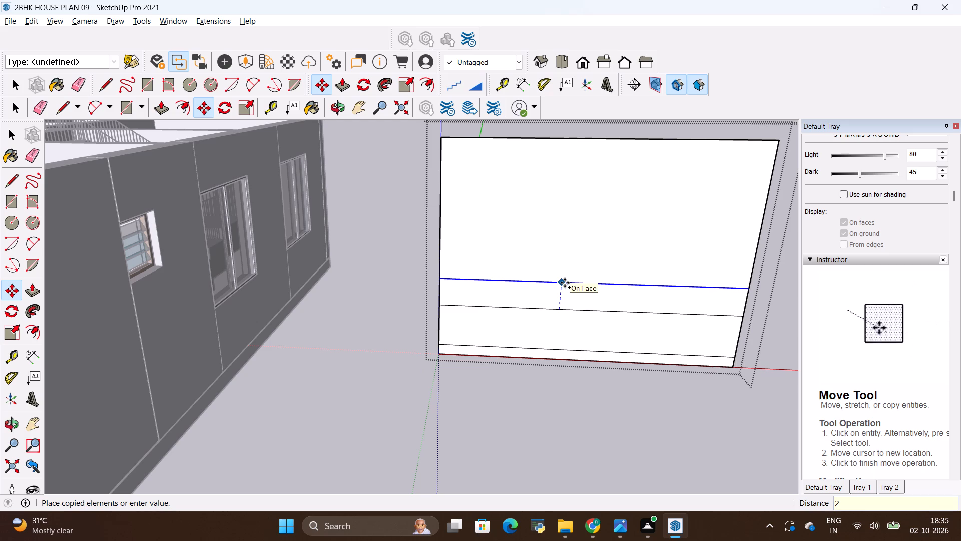
{"action": "key", "text": "shift+quotedbl"}
{"action": "key", "text": "Return"}
{"action": "key", "text": "Escape"}
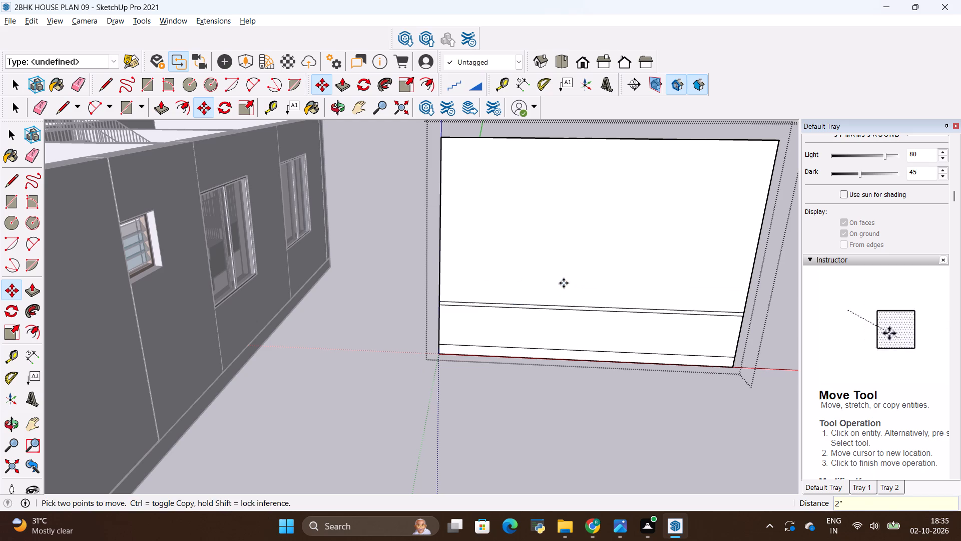
Compare the reference photo's cabinet, TV panel, fluted strip and shelf with the lines laid out on the wall face.
{"action": "key", "text": "alt+Tab"}
{"action": "scroll", "coordinate": [374, 307], "scroll_direction": "down", "scroll_amount": 3}
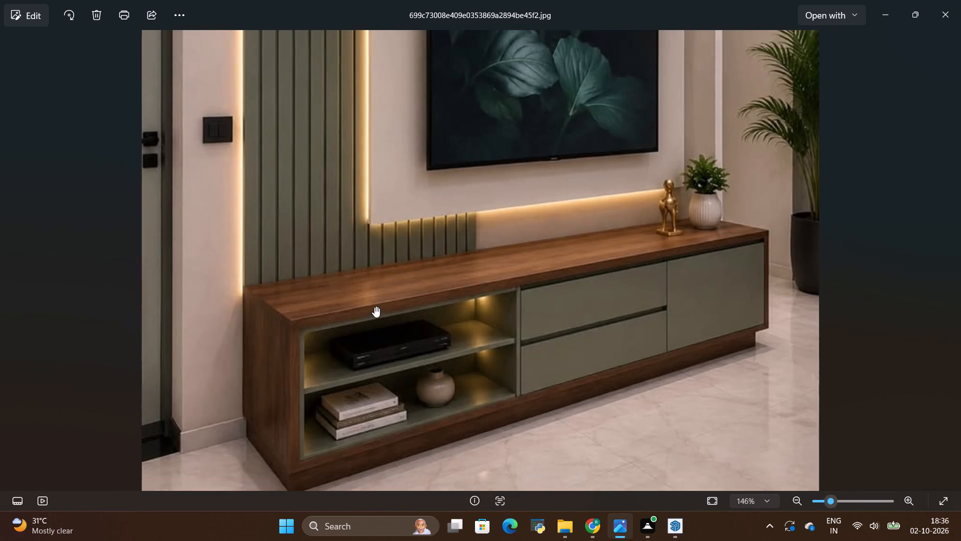
{"action": "scroll", "coordinate": [374, 307], "scroll_direction": "down", "scroll_amount": 5}
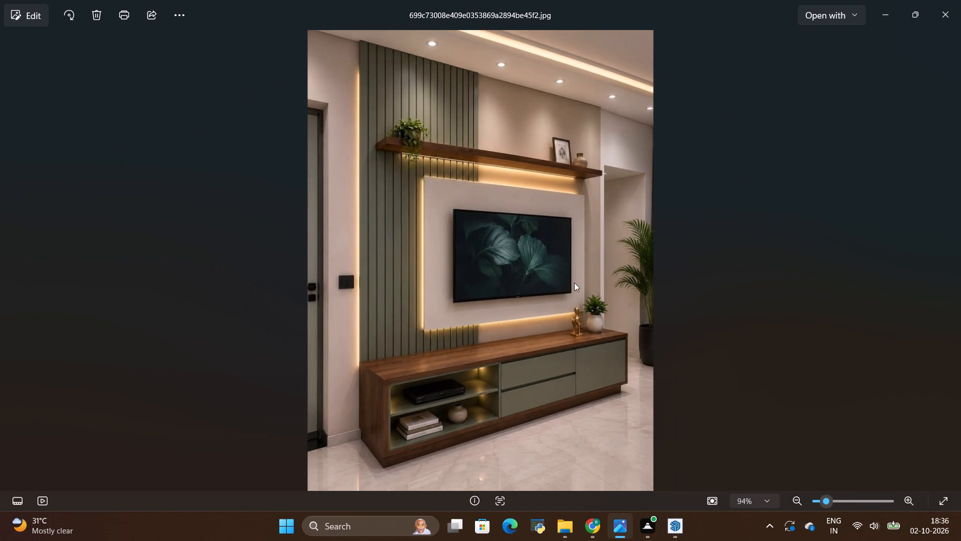
{"action": "scroll", "coordinate": [601, 272], "scroll_direction": "up", "scroll_amount": 5}
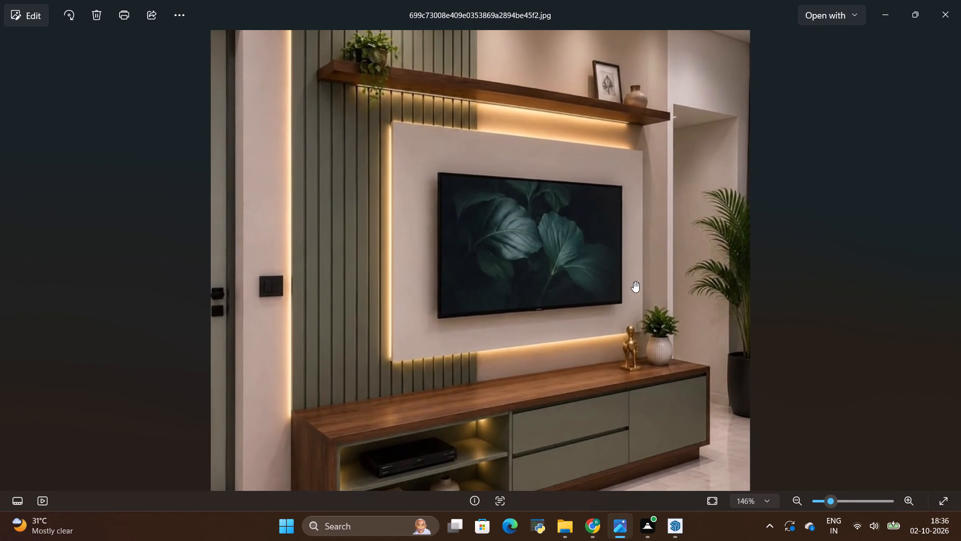
{"action": "scroll", "coordinate": [572, 297], "scroll_direction": "down", "scroll_amount": 3}
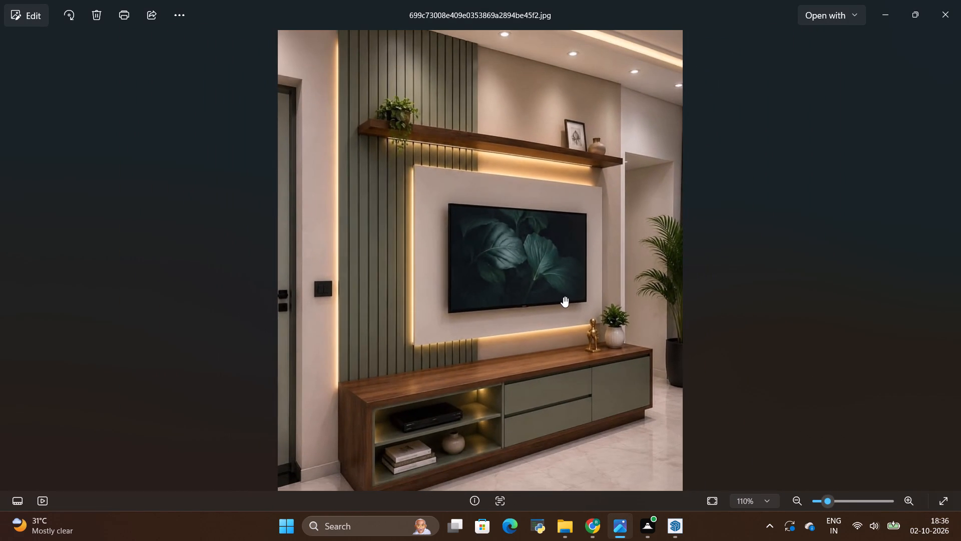
{"action": "key", "text": "alt+Tab"}
{"action": "middle_click_drag", "start_coordinate": [586, 401], "coordinate": [599, 329]}
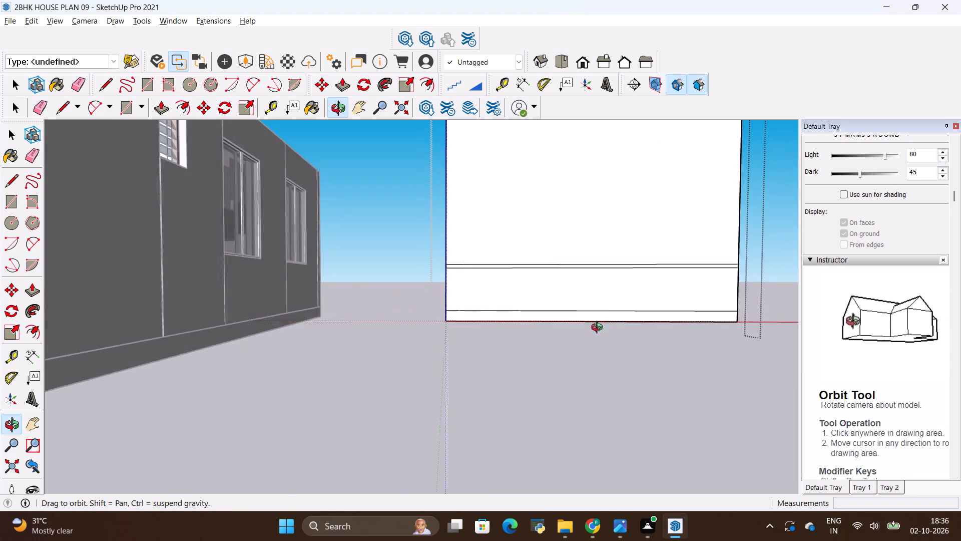
{"action": "middle_click_drag", "start_coordinate": [599, 329], "coordinate": [584, 345]}
{"action": "scroll", "coordinate": [574, 349], "scroll_direction": "down", "scroll_amount": 4}
{"action": "key", "text": "alt+Tab"}
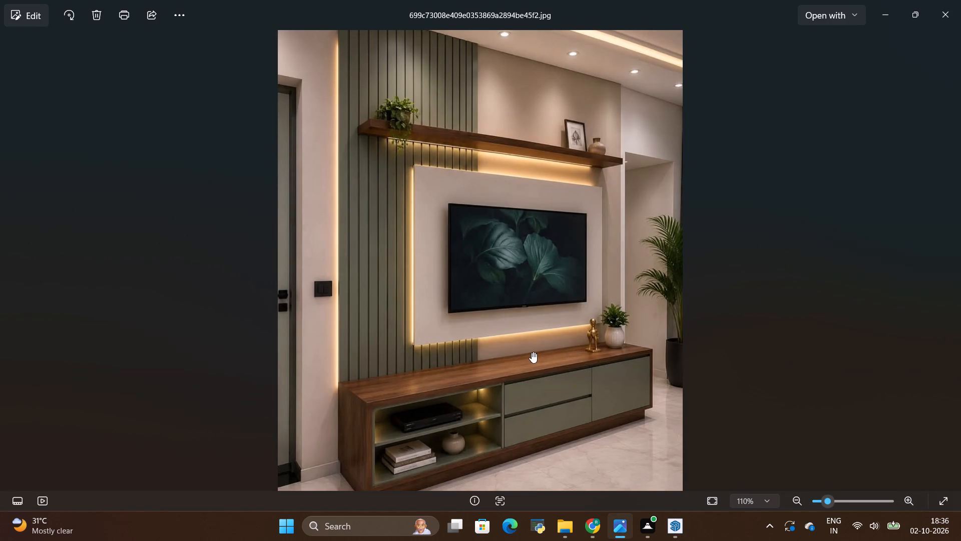
{"action": "scroll", "coordinate": [433, 184], "scroll_direction": "up", "scroll_amount": 2}
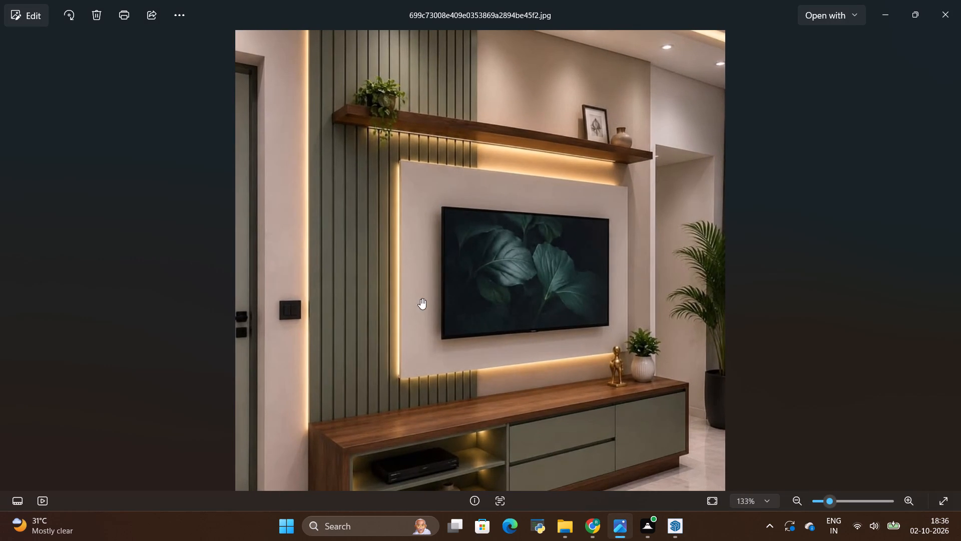
{"action": "key", "text": "alt+Tab"}
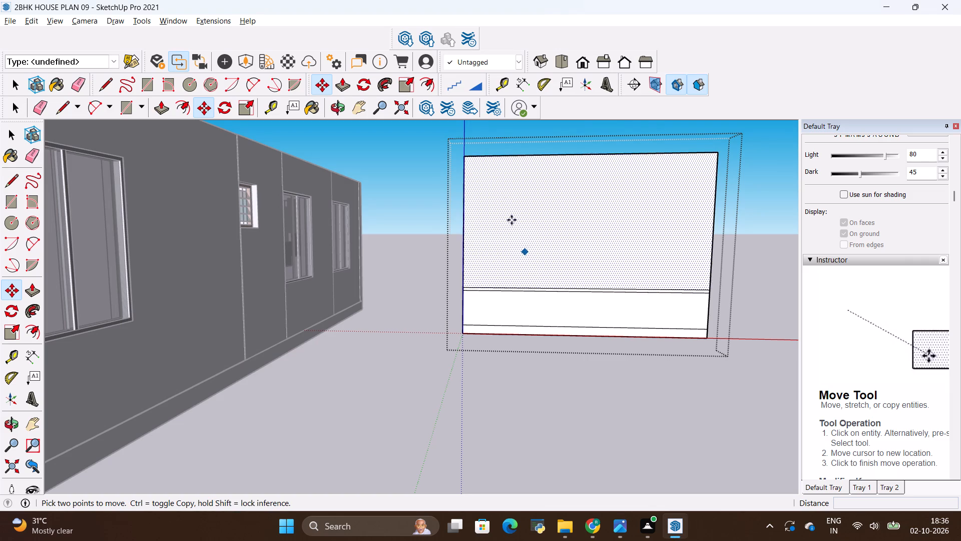
{"action": "scroll", "coordinate": [484, 138], "scroll_direction": "up", "scroll_amount": 5}
{"action": "scroll", "coordinate": [468, 291], "scroll_direction": "down", "scroll_amount": 3}
{"action": "middle_click_drag", "start_coordinate": [452, 362], "coordinate": [477, 389]}
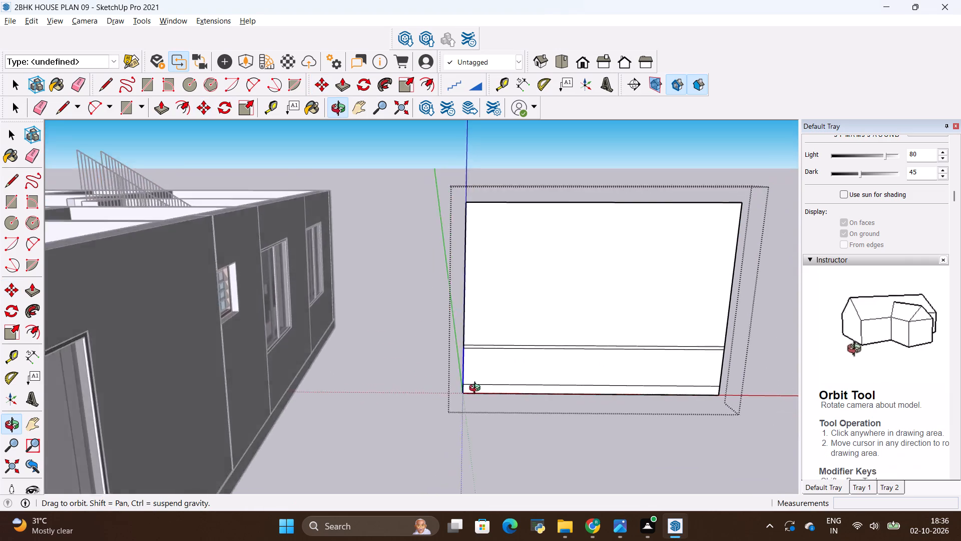
{"action": "middle_click_drag", "start_coordinate": [477, 389], "coordinate": [533, 397]}
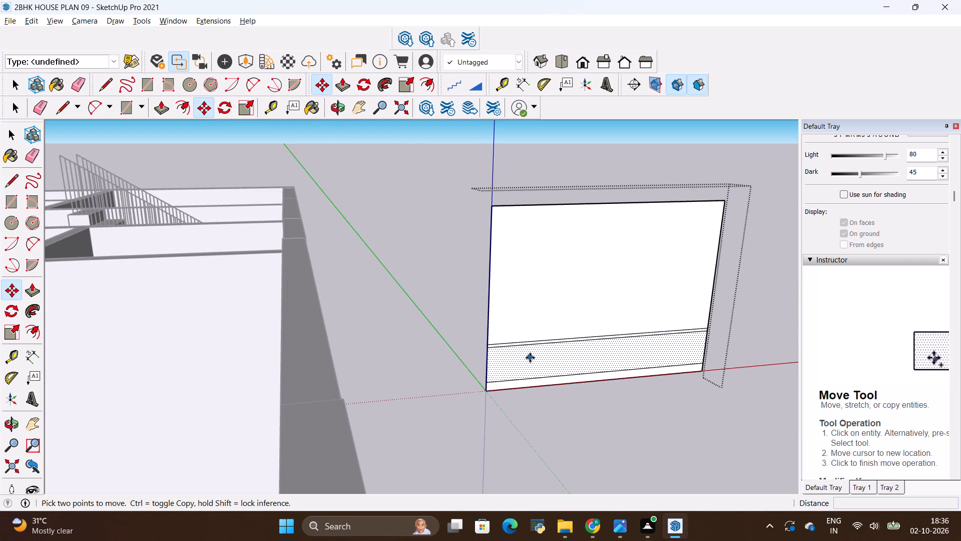
{"action": "scroll", "coordinate": [530, 281], "scroll_direction": "up", "scroll_amount": 1}
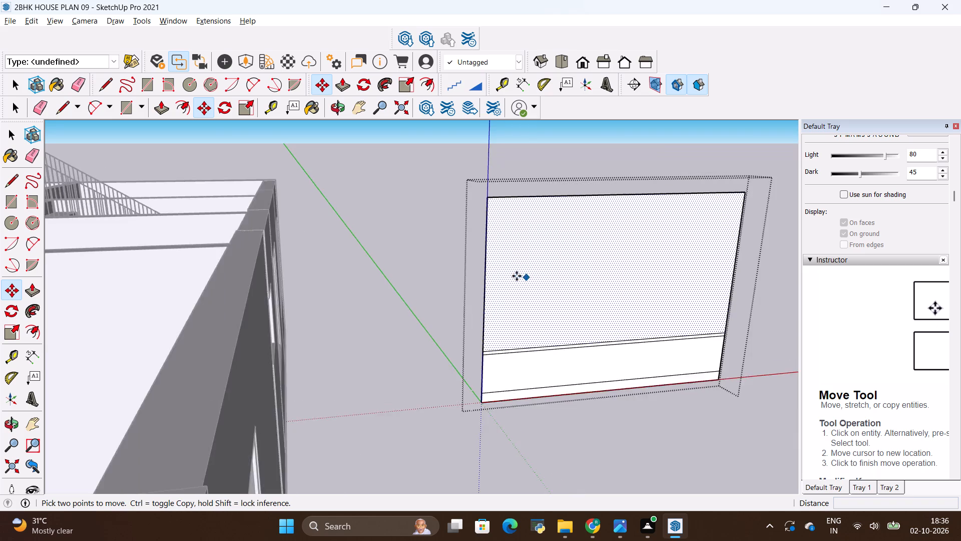
Draw a rectangle 7'4" tall and 8" wide from the wall face's upper-left corner down to the countertop line, checking the reference photo's fluted panel.
{"action": "scroll", "coordinate": [492, 231], "scroll_direction": "up", "scroll_amount": 5}
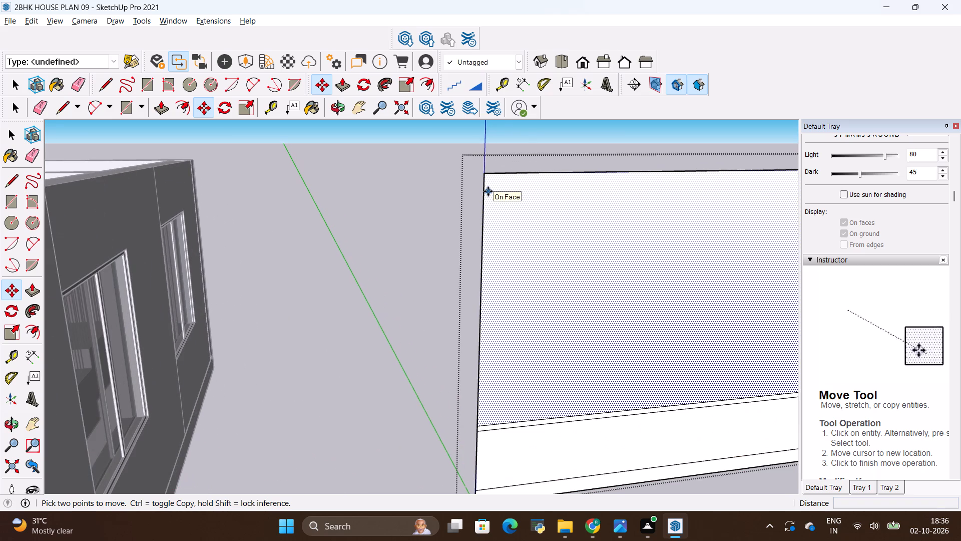
{"action": "key", "text": "r"}
{"action": "left_click", "coordinate": [488, 175]}
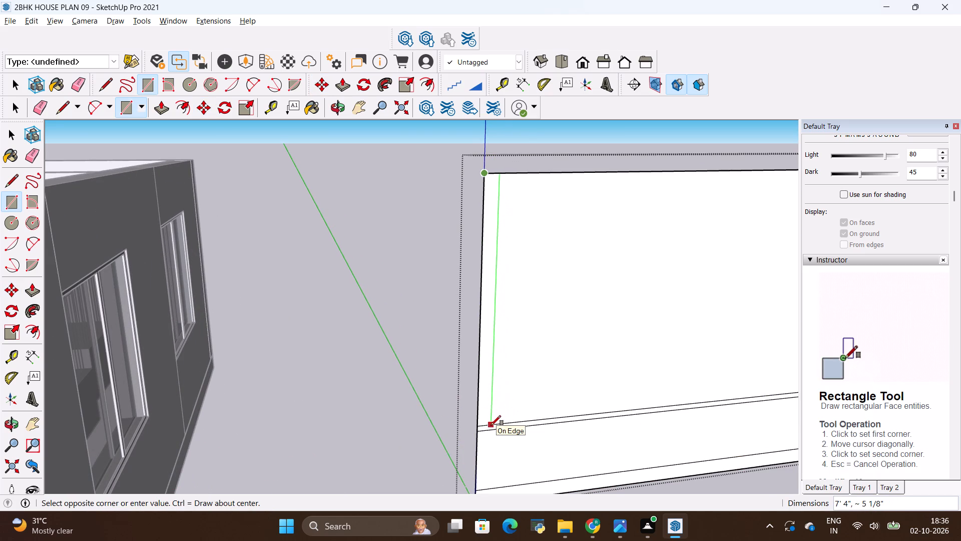
{"action": "scroll", "coordinate": [491, 425], "scroll_direction": "up", "scroll_amount": 3}
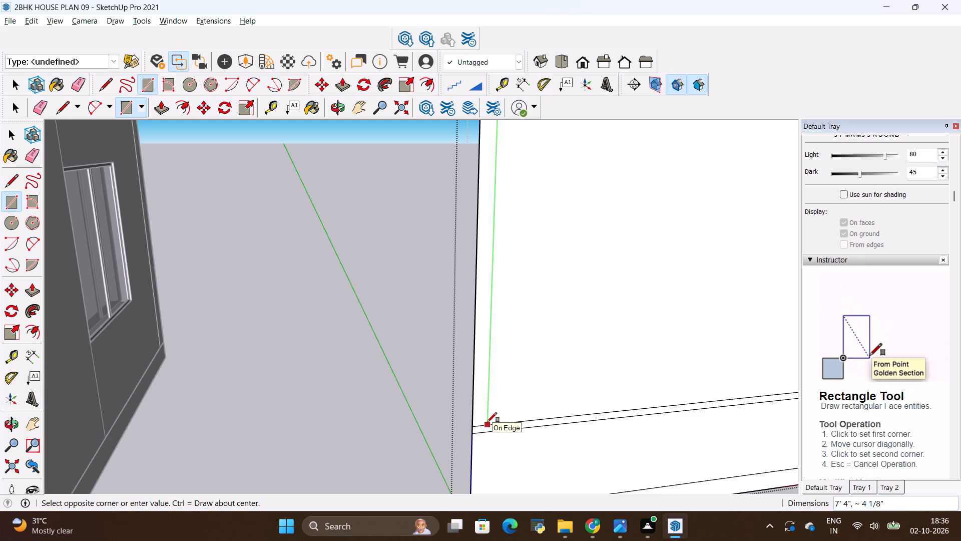
{"action": "scroll", "coordinate": [487, 422], "scroll_direction": "down", "scroll_amount": 3}
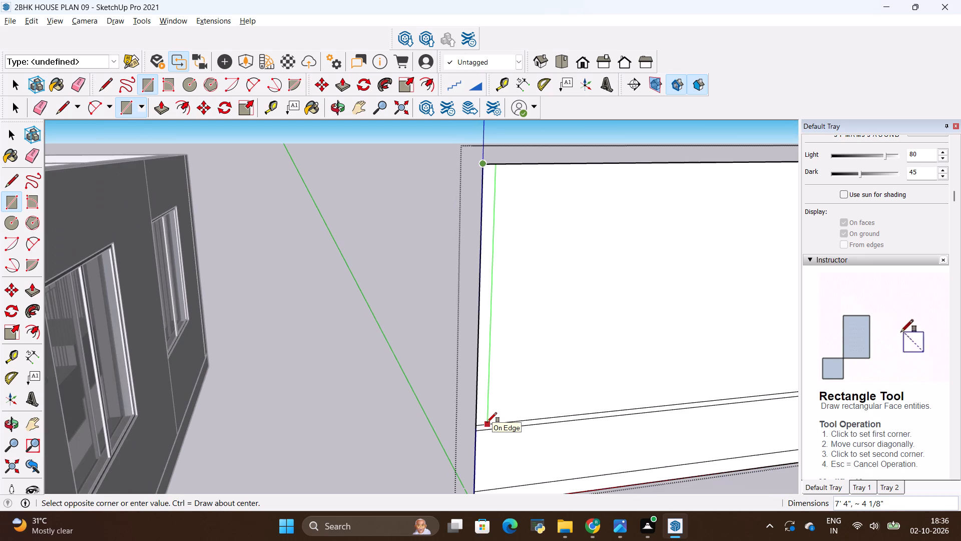
{"action": "scroll", "coordinate": [470, 409], "scroll_direction": "up", "scroll_amount": 2}
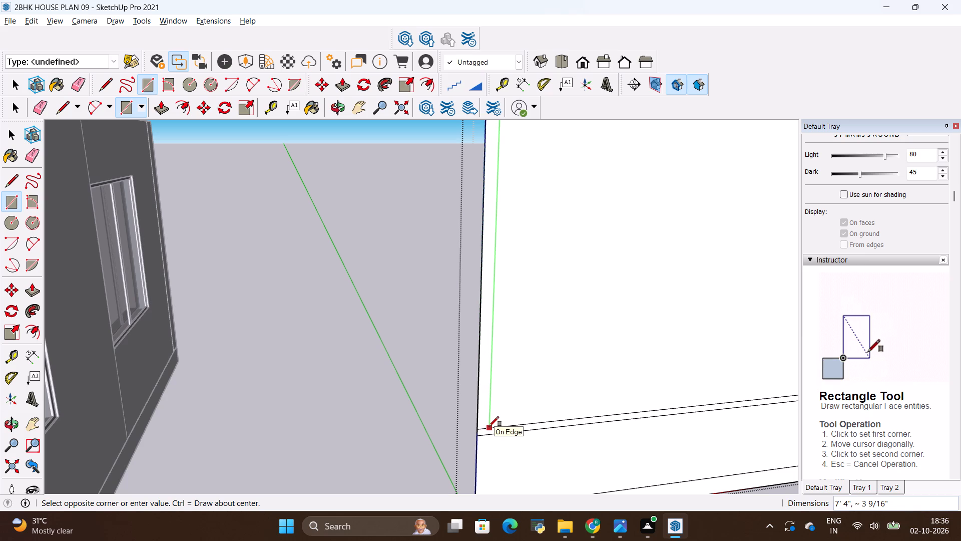
{"action": "scroll", "coordinate": [487, 427], "scroll_direction": "down", "scroll_amount": 6}
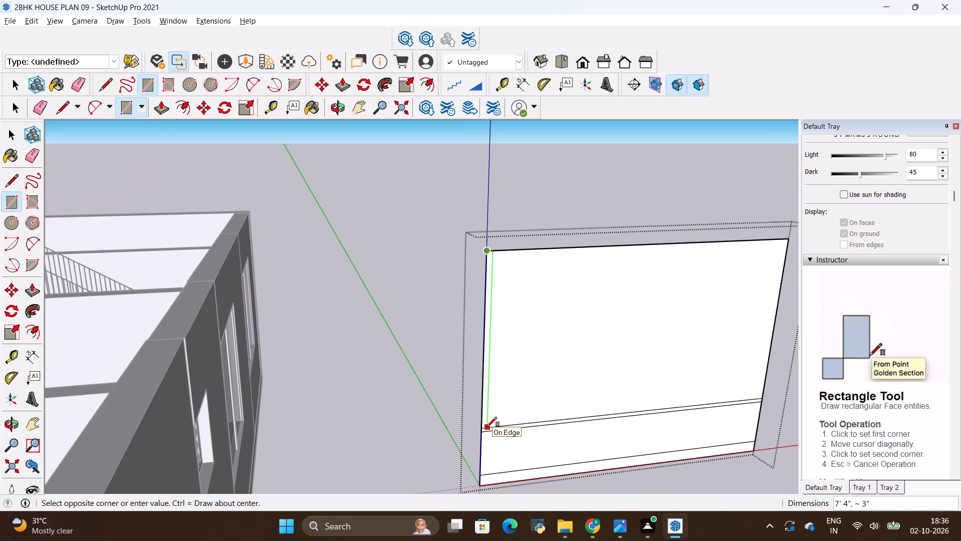
{"action": "key", "text": "alt+Tab"}
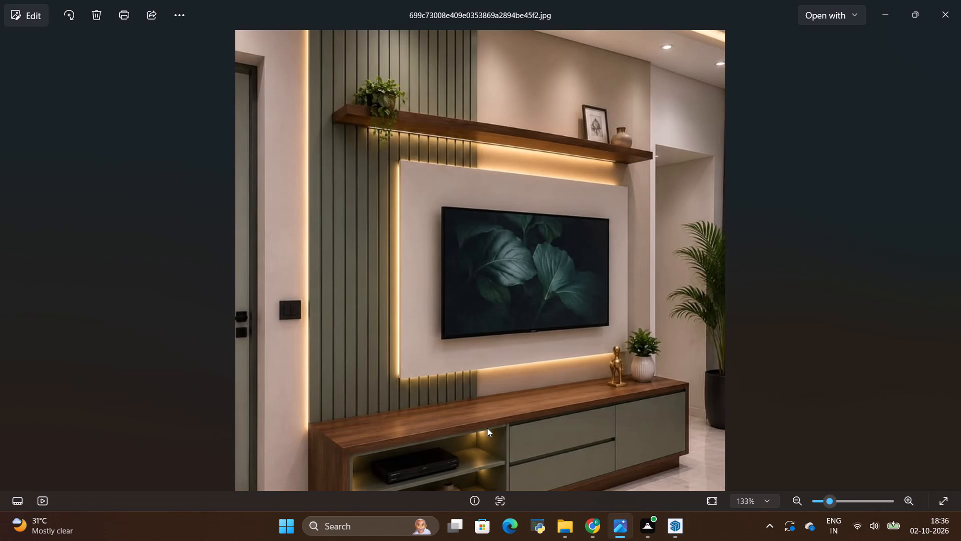
{"action": "scroll", "coordinate": [487, 428], "scroll_direction": "down", "scroll_amount": 3}
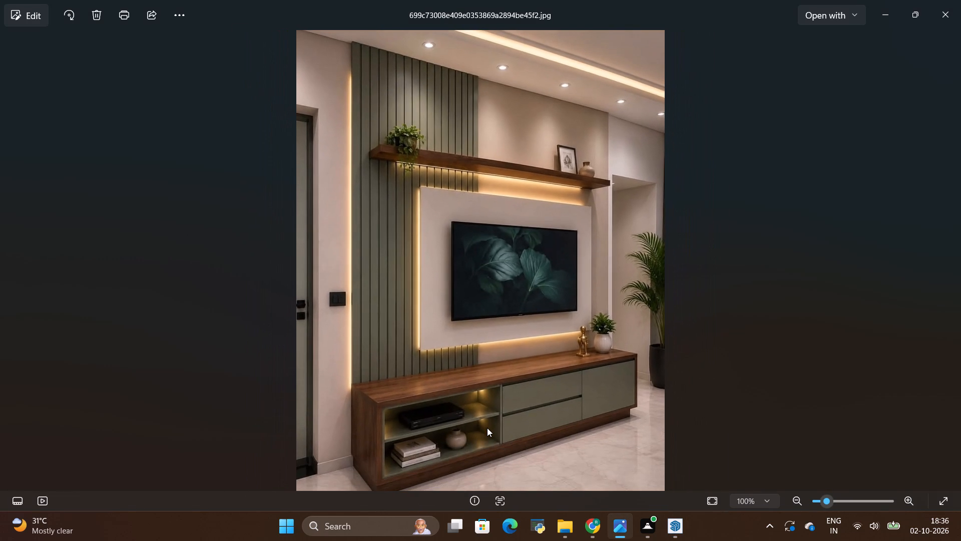
{"action": "key", "text": "alt+Tab"}
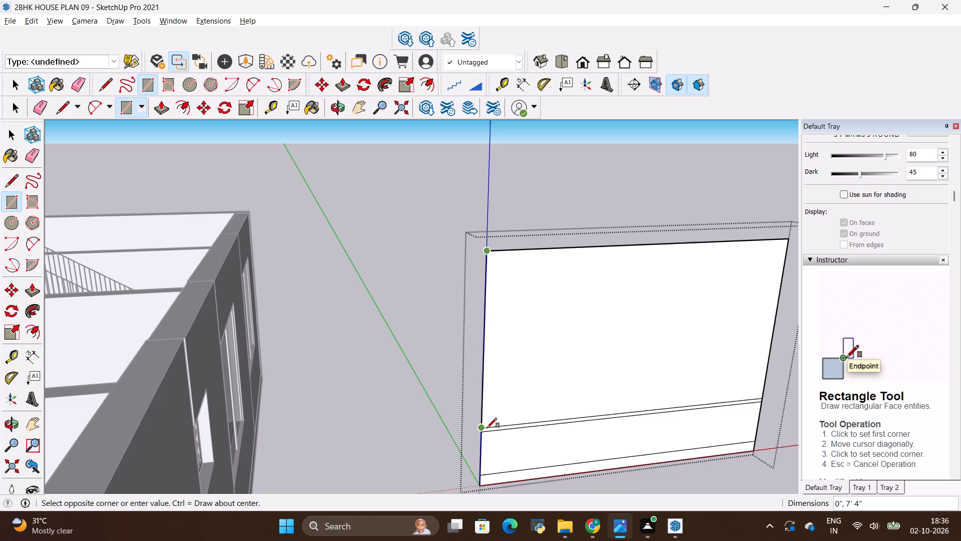
{"action": "scroll", "coordinate": [503, 425], "scroll_direction": "up", "scroll_amount": 5}
{"action": "scroll", "coordinate": [492, 424], "scroll_direction": "down", "scroll_amount": 3}
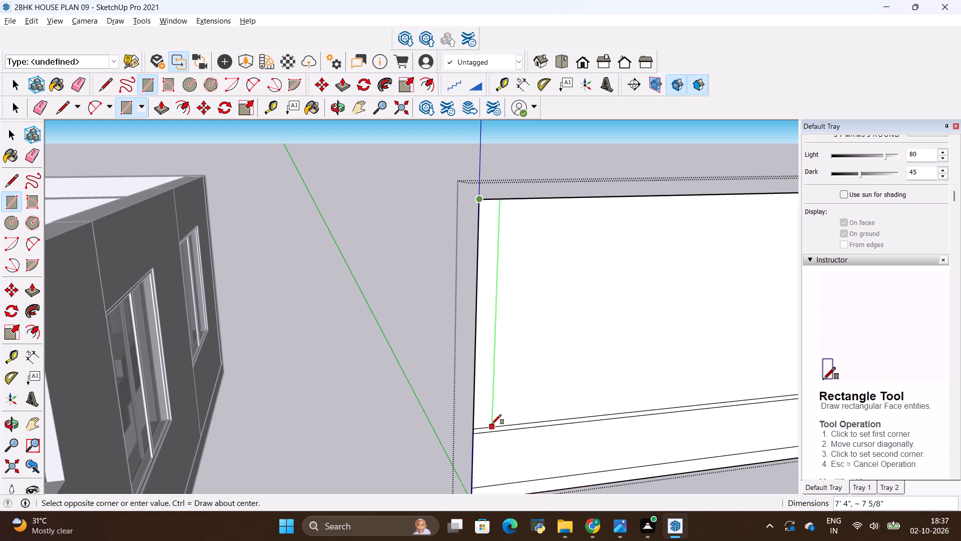
{"action": "scroll", "coordinate": [492, 424], "scroll_direction": "up", "scroll_amount": 1}
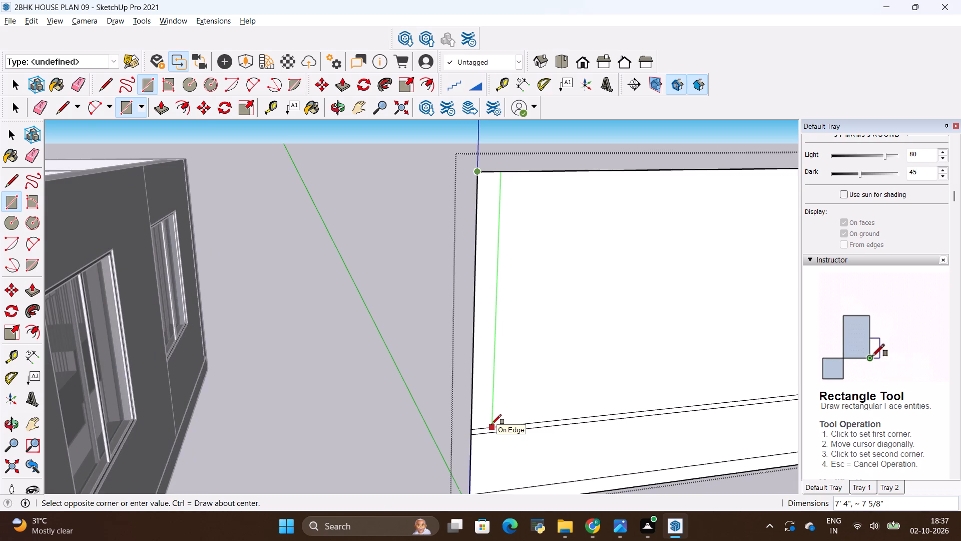
{"action": "scroll", "coordinate": [492, 424], "scroll_direction": "up", "scroll_amount": 1}
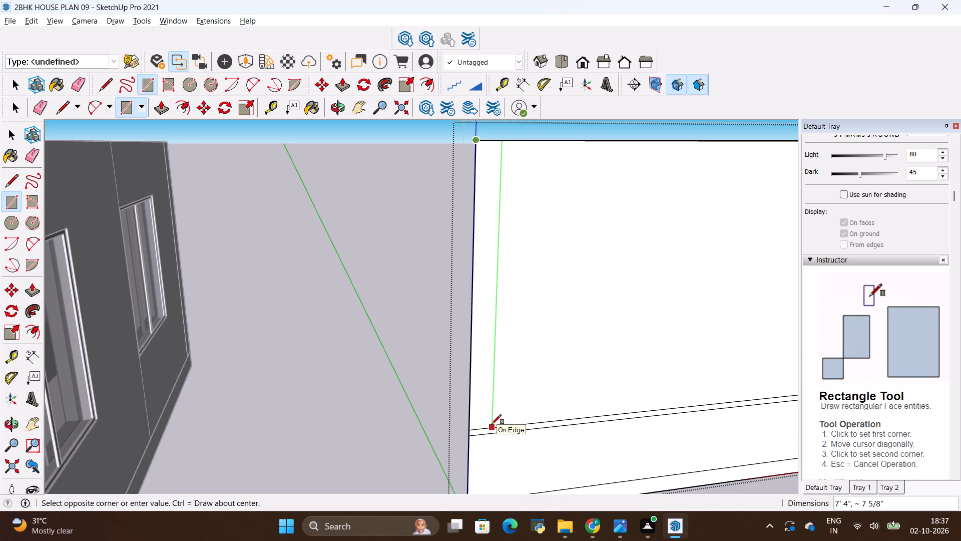
{"action": "key", "text": "BackSpace"}
{"action": "type", "text": "7'"}
{"action": "key", "text": "4"}
{"action": "key", "text": "shift+quotedbl"}
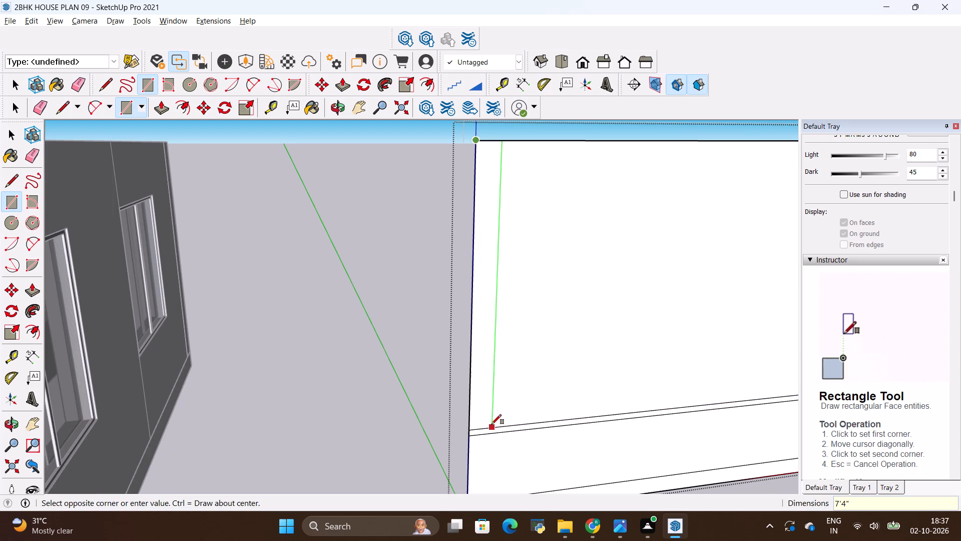
{"action": "key", "text": "comma"}
{"action": "key", "text": "8"}
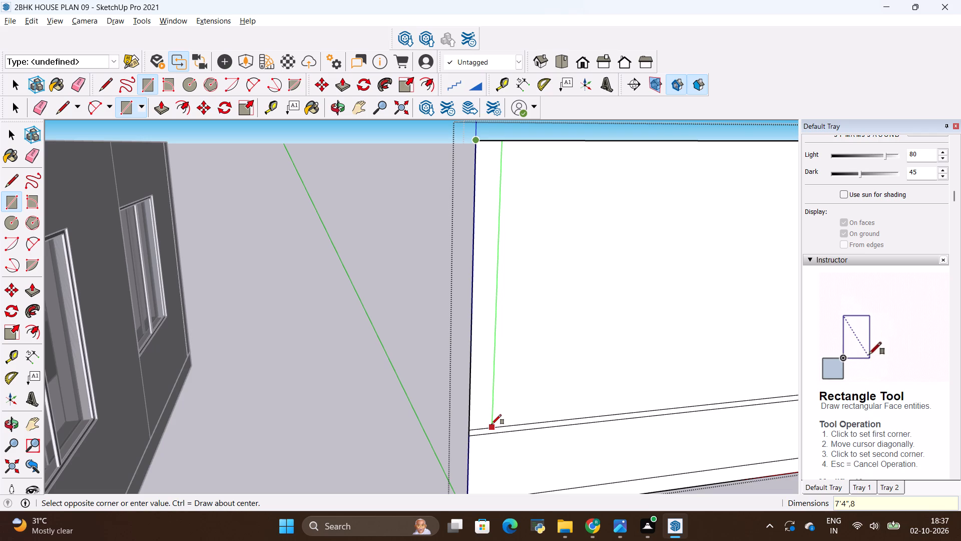
{"action": "key", "text": "shift+quotedbl"}
{"action": "key", "text": "Return"}
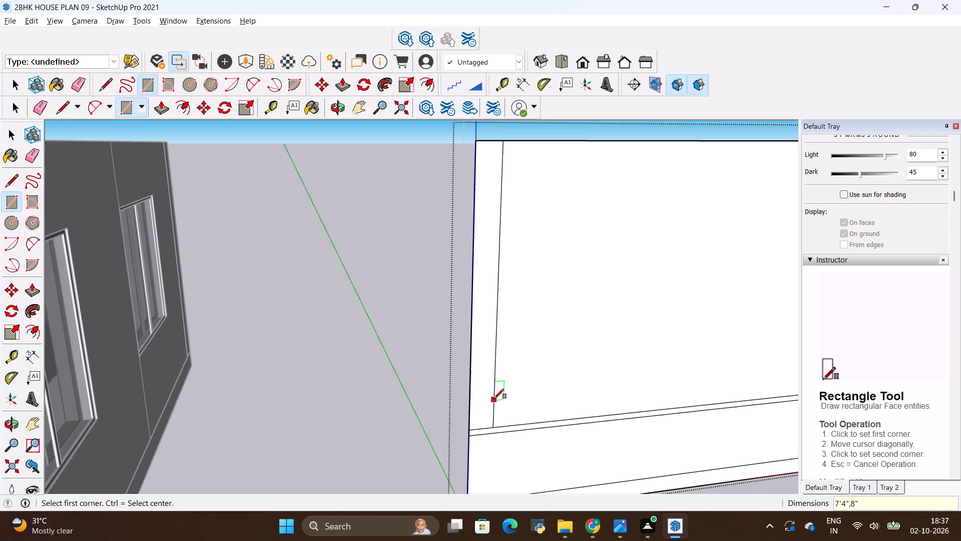
Group the face and edges of the narrow vertical strip on the wall face.
{"action": "key", "text": "space"}
{"action": "double_click", "coordinate": [487, 361]}
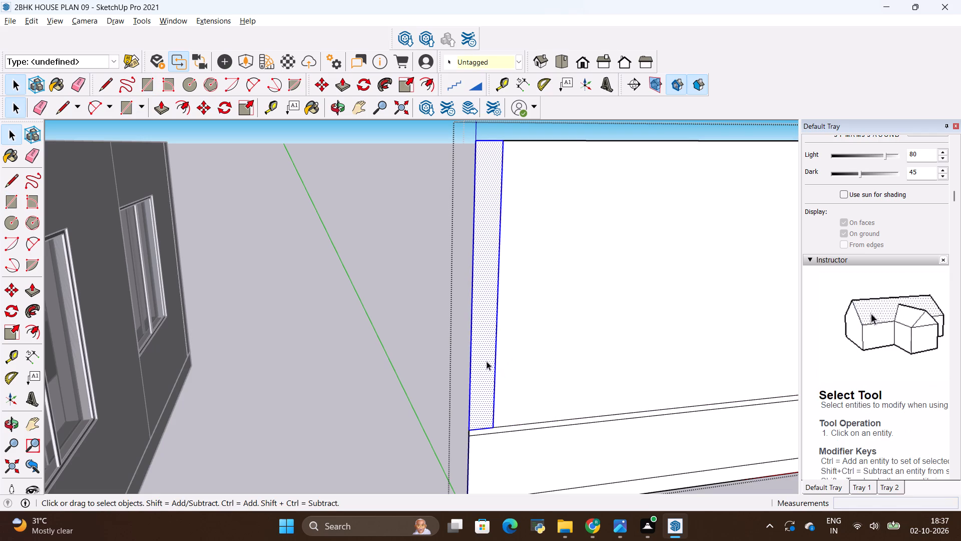
{"action": "right_click", "coordinate": [487, 361]}
{"action": "left_click", "coordinate": [518, 279]}
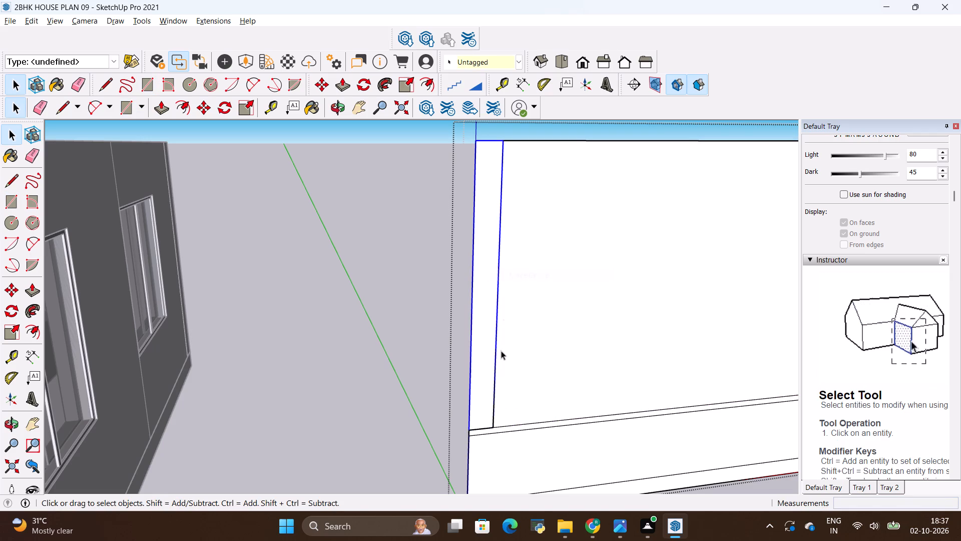
{"action": "scroll", "coordinate": [497, 372], "scroll_direction": "down", "scroll_amount": 2}
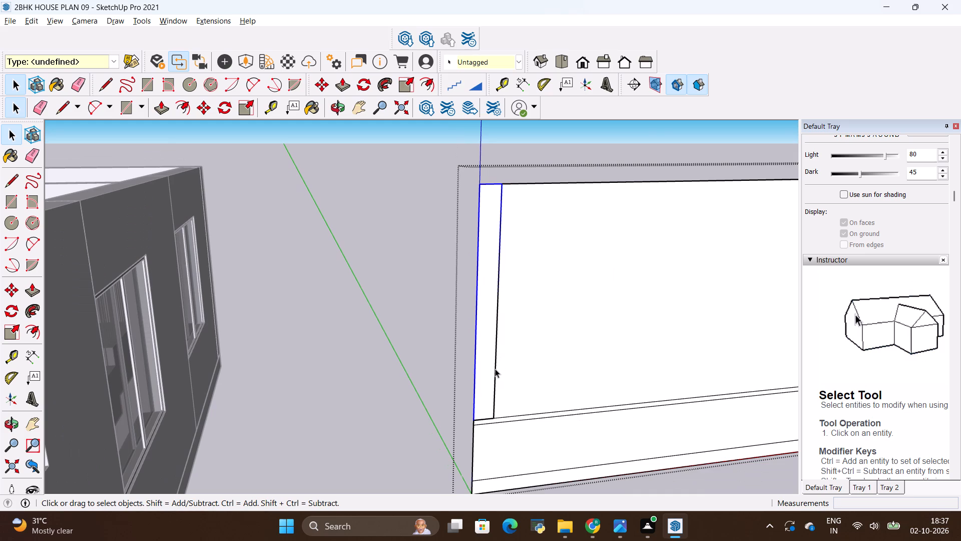
{"action": "scroll", "coordinate": [484, 297], "scroll_direction": "up", "scroll_amount": 2}
{"action": "scroll", "coordinate": [496, 255], "scroll_direction": "up", "scroll_amount": 2}
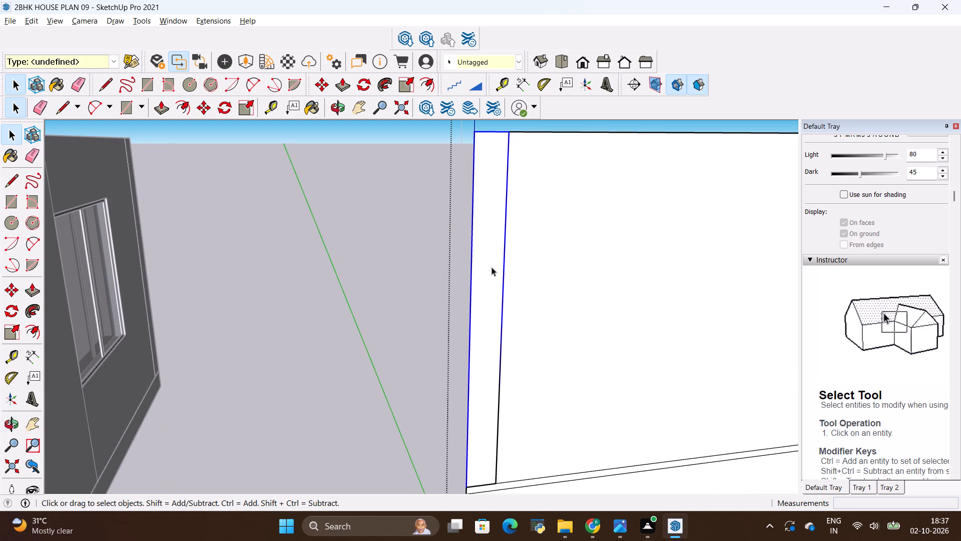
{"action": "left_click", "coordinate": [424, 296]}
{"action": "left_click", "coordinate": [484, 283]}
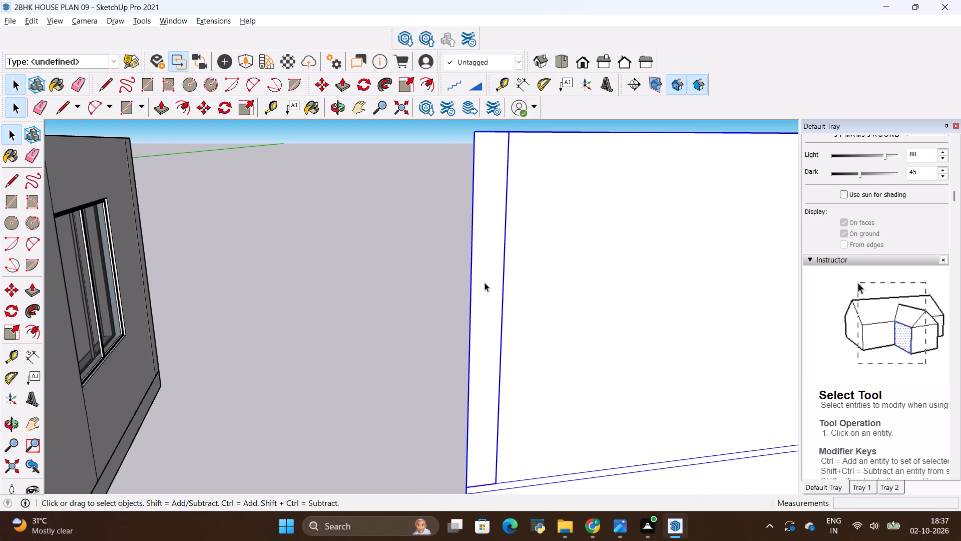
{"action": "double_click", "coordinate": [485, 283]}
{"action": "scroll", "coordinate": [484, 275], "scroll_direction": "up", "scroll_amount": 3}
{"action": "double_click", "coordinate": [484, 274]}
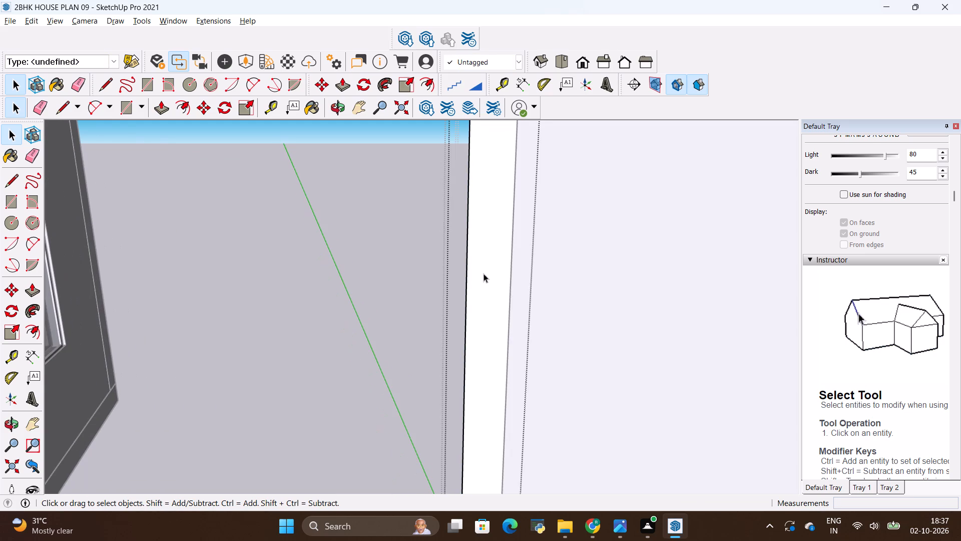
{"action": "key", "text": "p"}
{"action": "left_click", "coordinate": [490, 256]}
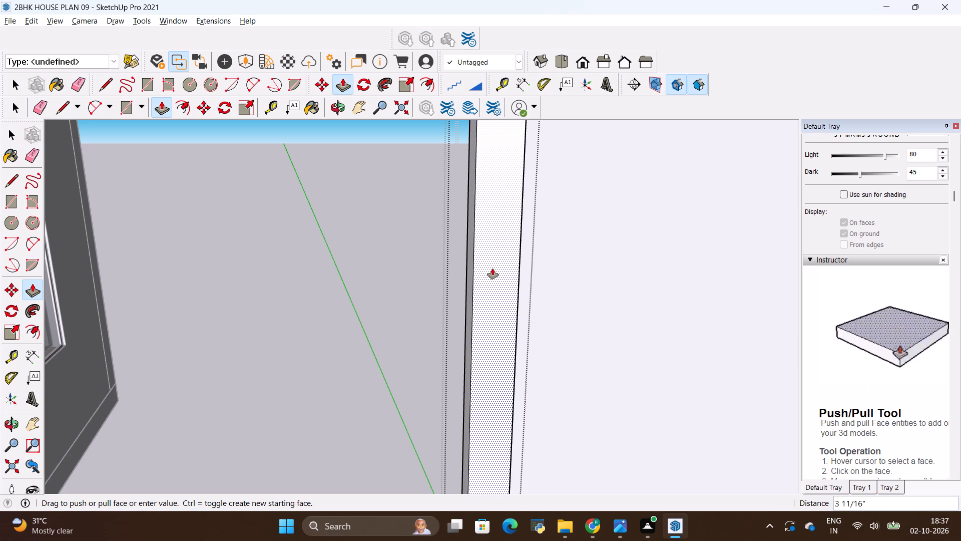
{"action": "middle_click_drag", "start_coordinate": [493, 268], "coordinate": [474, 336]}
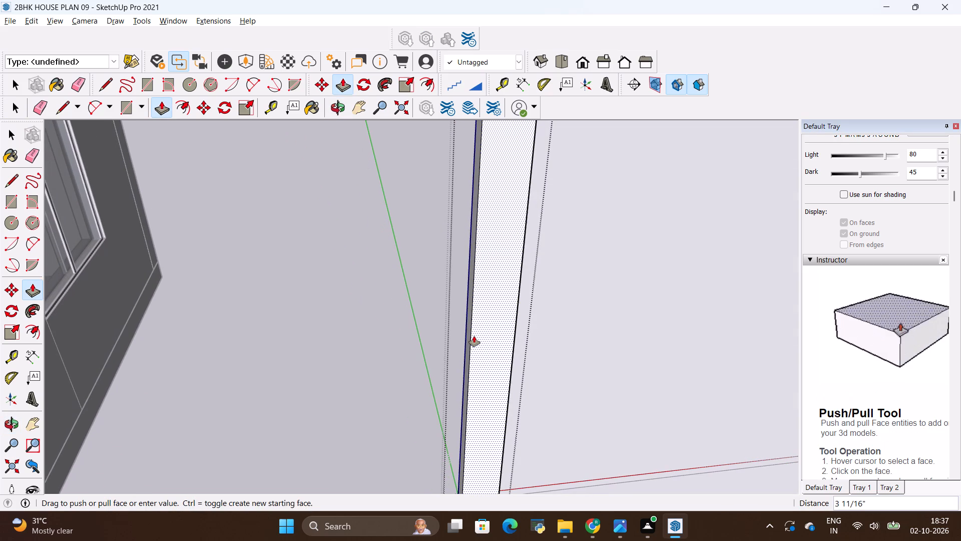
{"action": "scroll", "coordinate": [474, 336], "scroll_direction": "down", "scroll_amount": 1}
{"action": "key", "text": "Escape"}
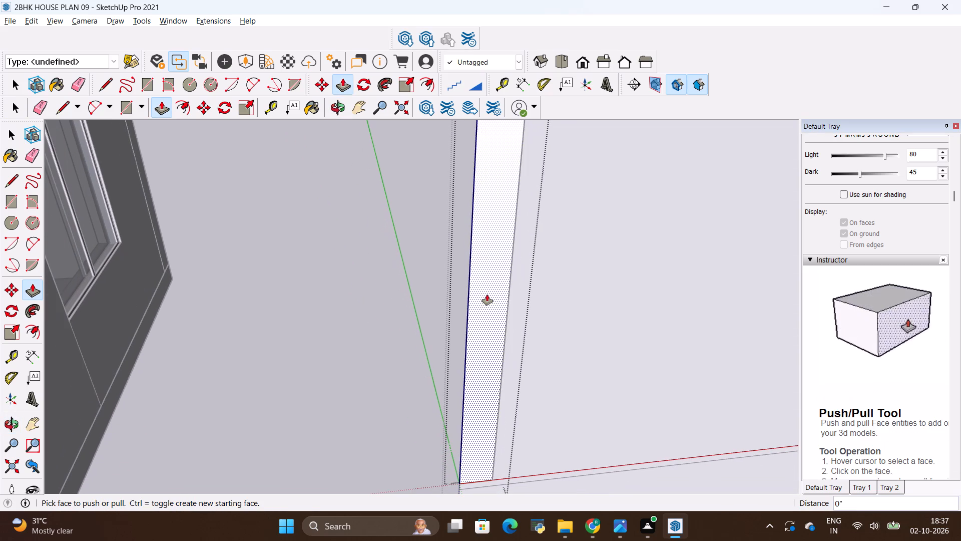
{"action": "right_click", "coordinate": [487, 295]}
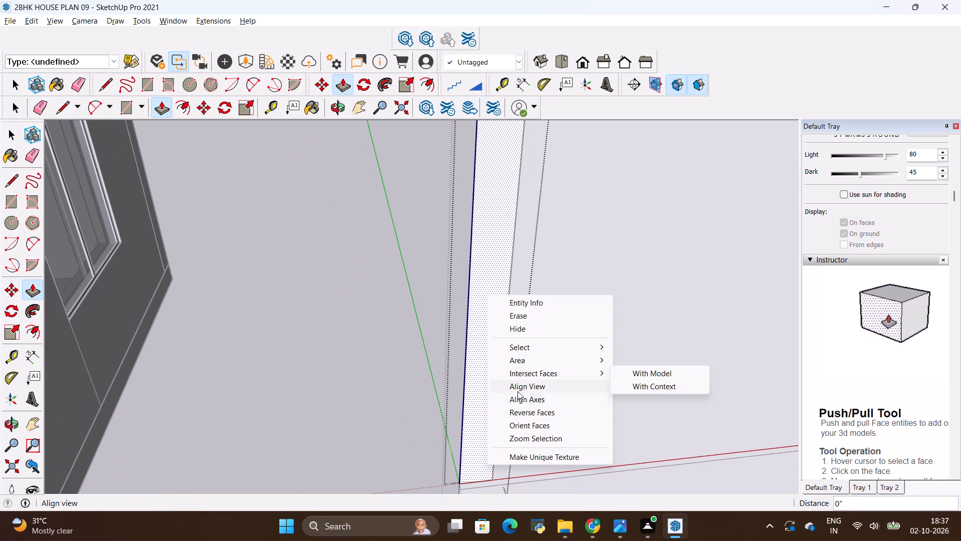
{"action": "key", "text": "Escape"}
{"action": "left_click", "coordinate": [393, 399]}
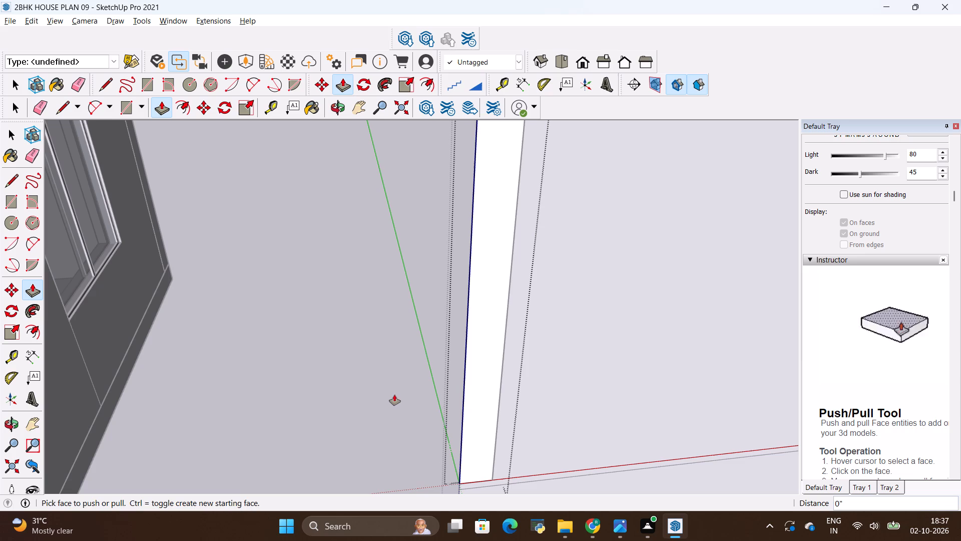
Make the vertical strip group a component with the default settings and leave the wall group.
{"action": "key", "text": "space"}
{"action": "left_click", "coordinate": [393, 394]}
{"action": "left_click", "coordinate": [472, 370]}
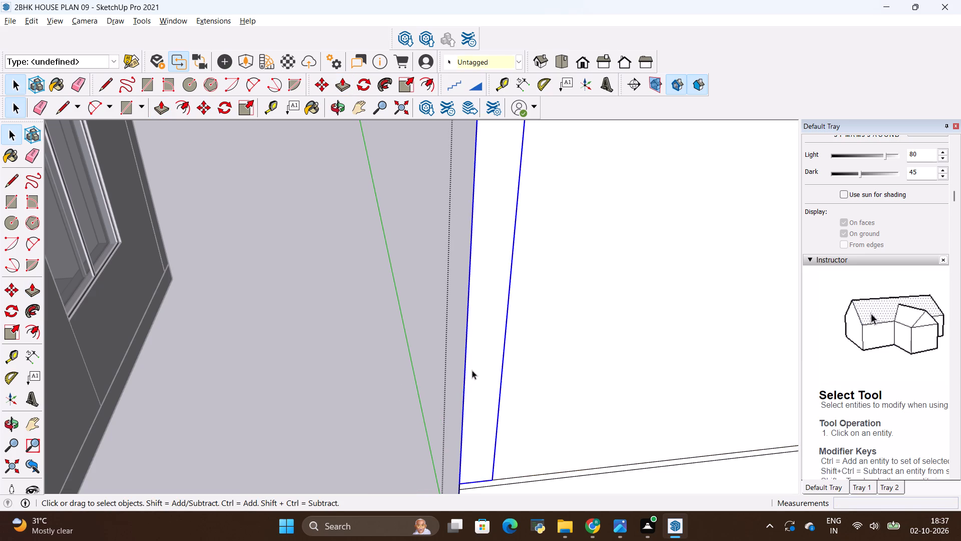
{"action": "right_click", "coordinate": [472, 370]}
{"action": "left_click", "coordinate": [497, 276]}
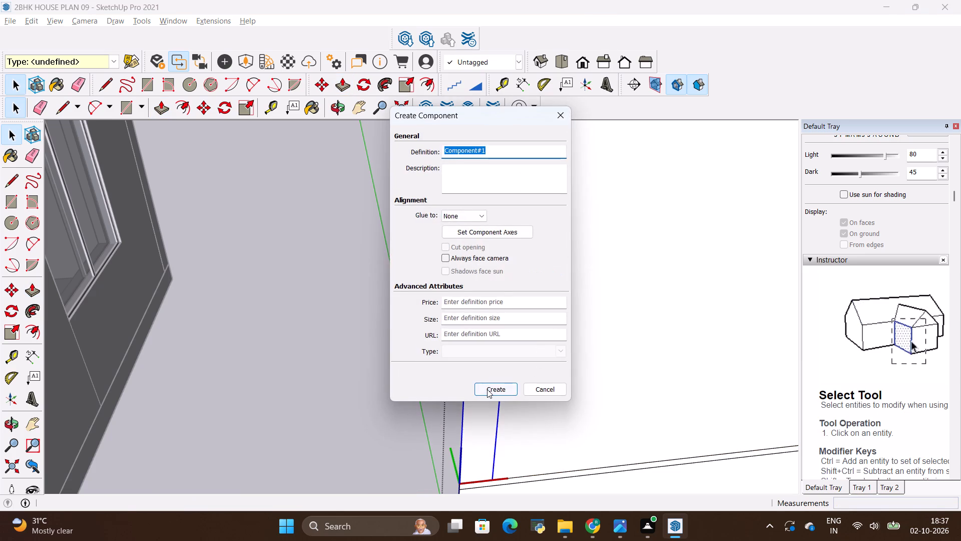
{"action": "left_click", "coordinate": [487, 389]}
{"action": "key", "text": "space"}
{"action": "left_click", "coordinate": [353, 413]}
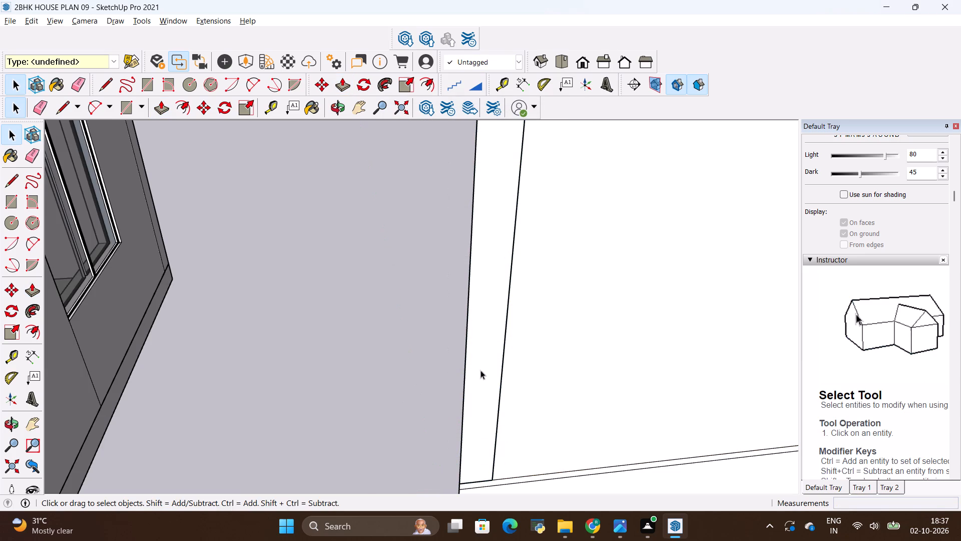
Open the vertical strip component on the wall face for editing and select its face.
{"action": "double_click", "coordinate": [487, 362]}
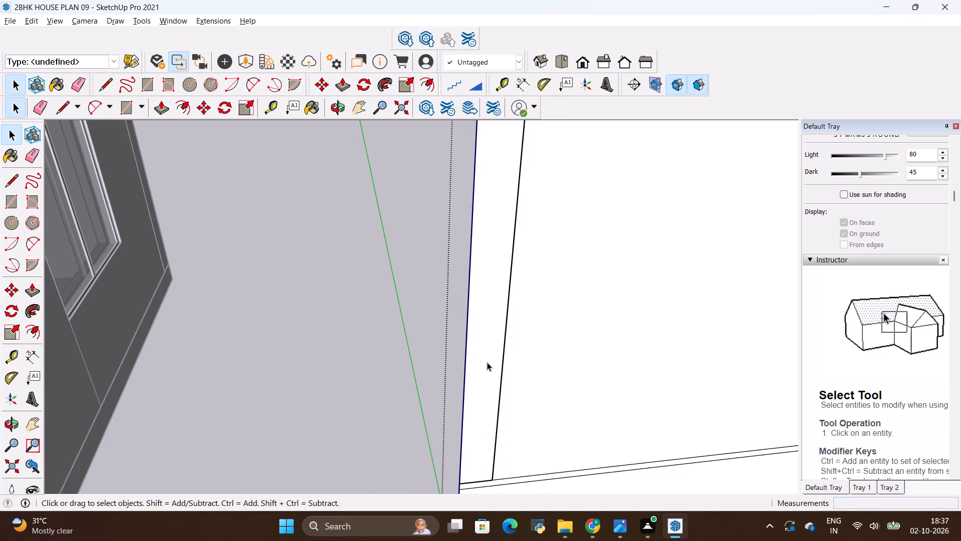
{"action": "key", "text": "p"}
{"action": "left_click", "coordinate": [487, 361]}
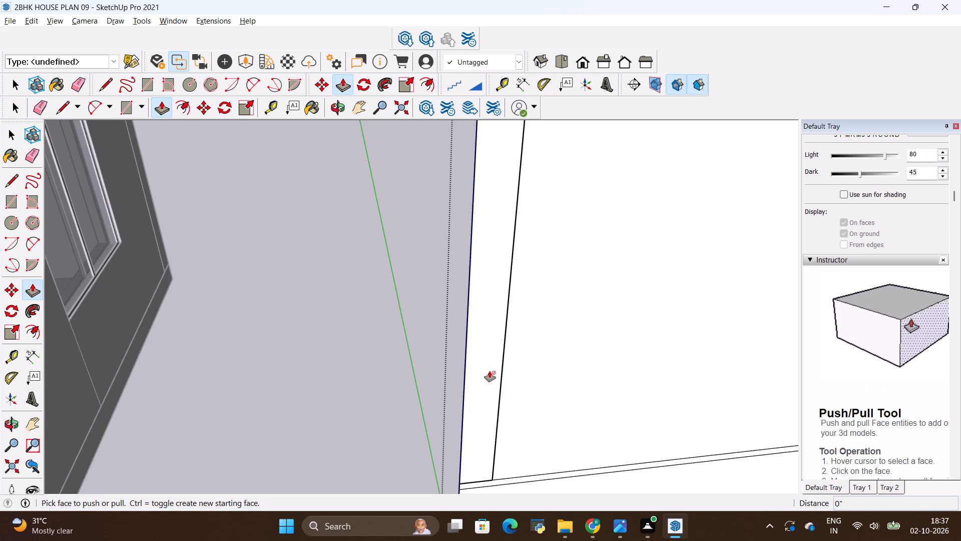
{"action": "key", "text": "p"}
{"action": "left_click", "coordinate": [488, 367]}
{"action": "key", "text": "Escape"}
{"action": "scroll", "coordinate": [393, 405], "scroll_direction": "down", "scroll_amount": 5}
{"action": "scroll", "coordinate": [452, 285], "scroll_direction": "up", "scroll_amount": 3}
{"action": "key", "text": "space"}
{"action": "triple_click", "coordinate": [452, 285]}
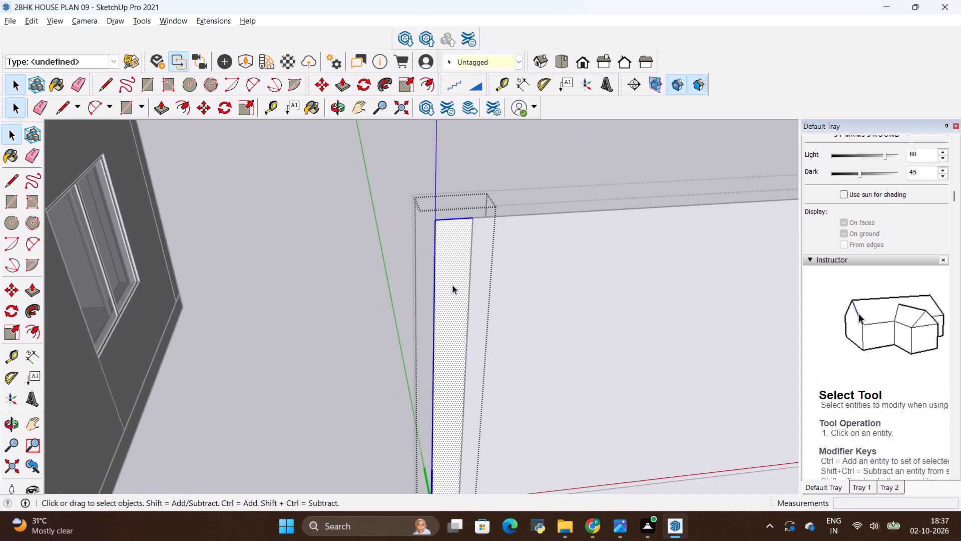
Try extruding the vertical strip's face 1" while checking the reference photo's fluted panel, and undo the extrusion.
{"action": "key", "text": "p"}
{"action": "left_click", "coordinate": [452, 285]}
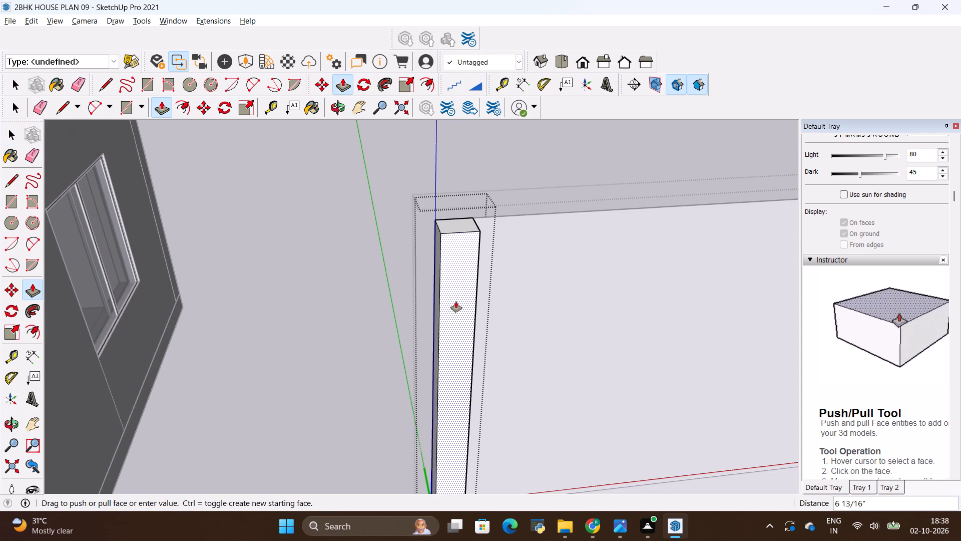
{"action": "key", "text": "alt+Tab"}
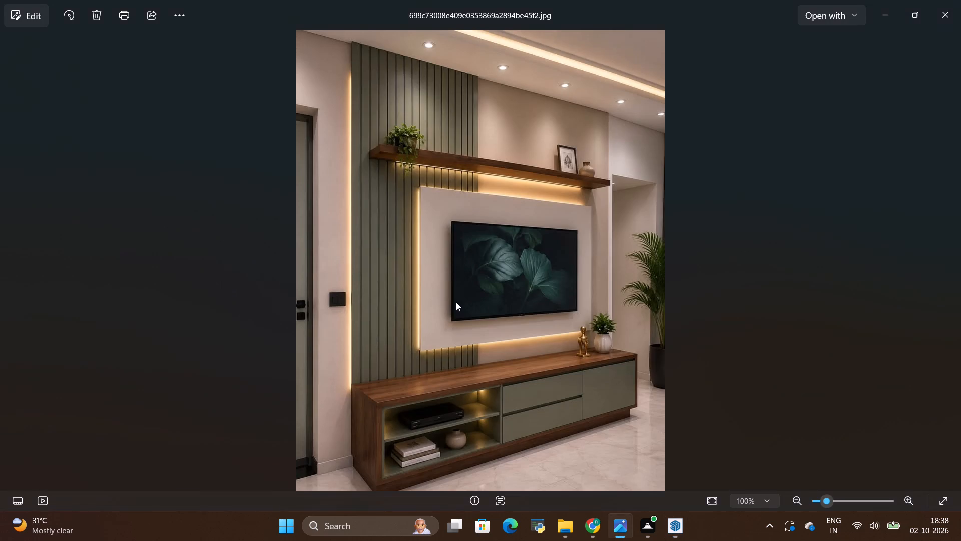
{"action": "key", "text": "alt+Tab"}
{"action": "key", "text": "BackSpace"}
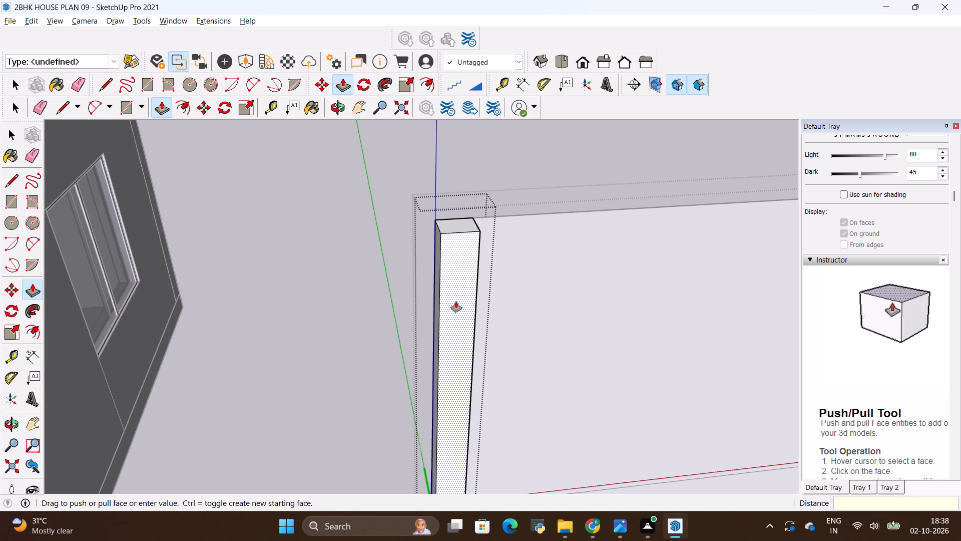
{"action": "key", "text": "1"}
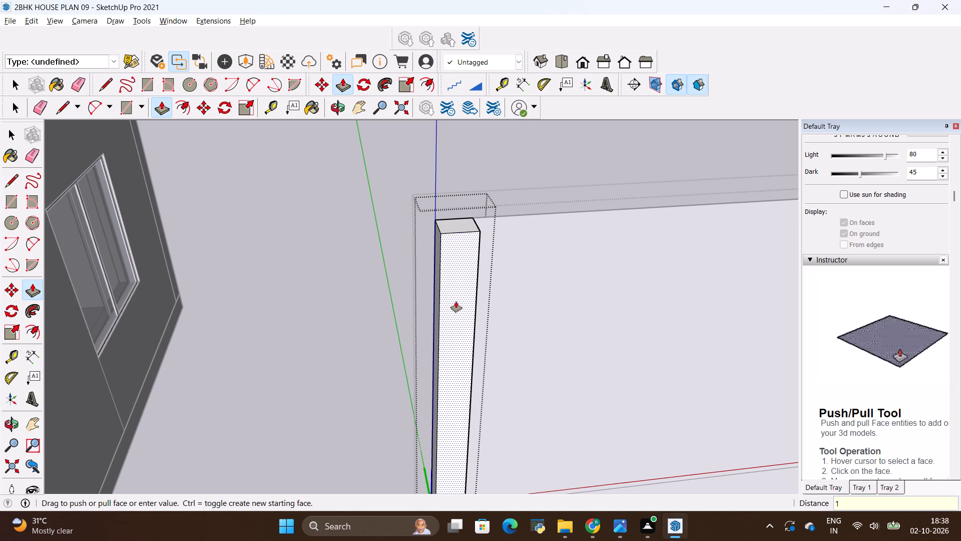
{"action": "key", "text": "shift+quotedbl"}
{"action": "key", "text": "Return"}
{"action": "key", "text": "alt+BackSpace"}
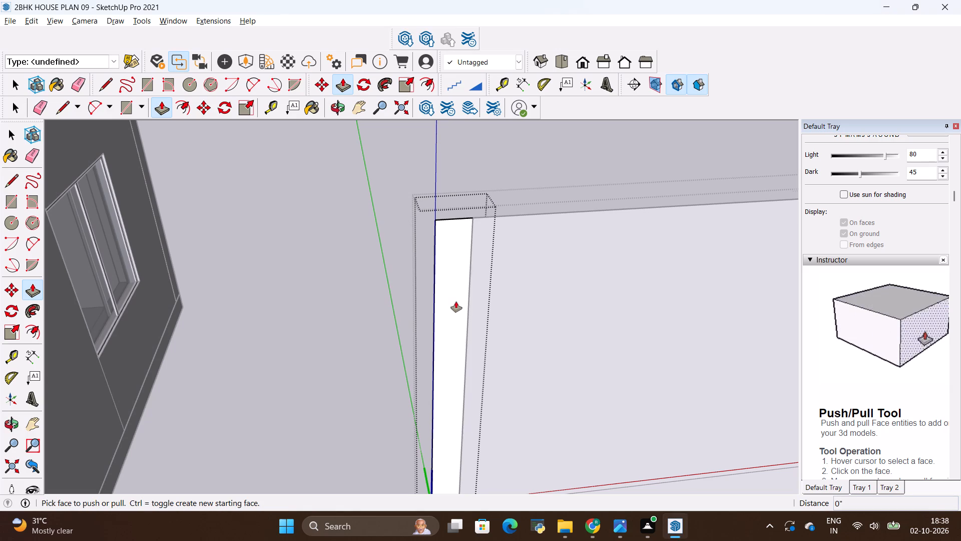
Extrude the vertical strip's face 2" out from the wall and leave the component.
{"action": "left_click", "coordinate": [456, 276]}
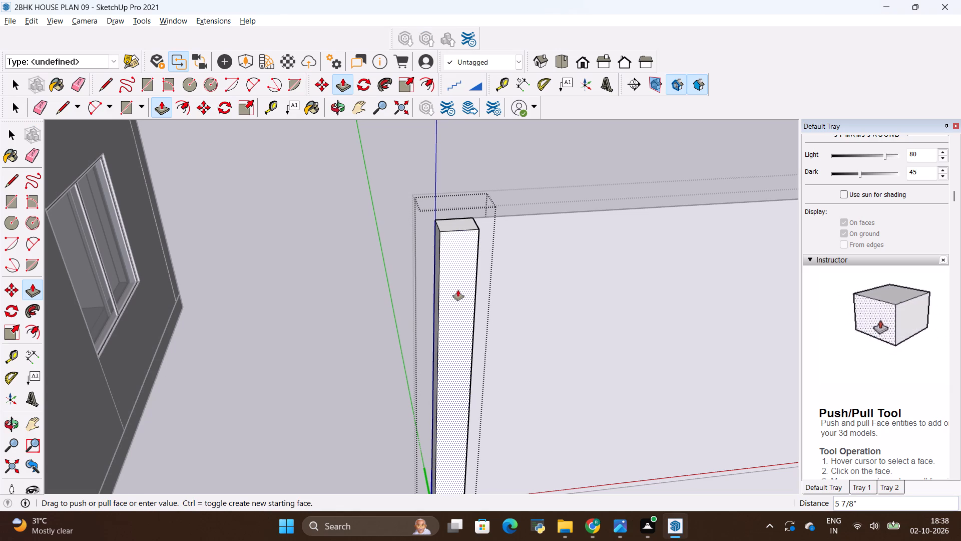
{"action": "key", "text": "2"}
{"action": "key", "text": "shift+quotedbl"}
{"action": "key", "text": "Return"}
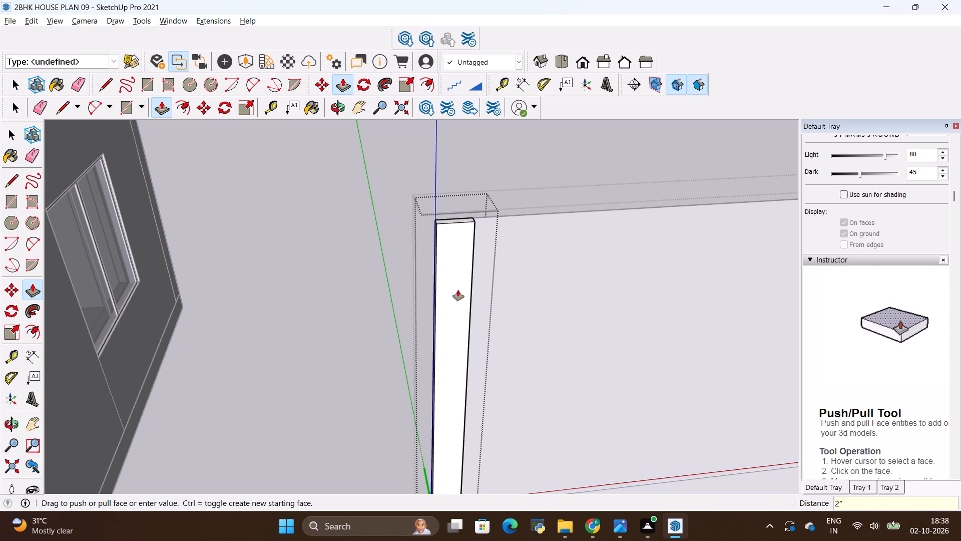
{"action": "scroll", "coordinate": [466, 237], "scroll_direction": "up", "scroll_amount": 9}
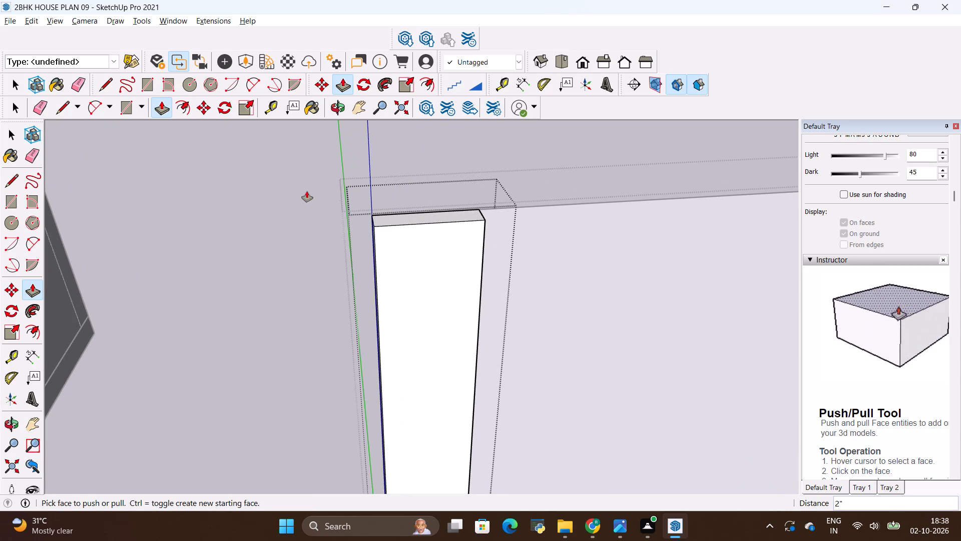
{"action": "key", "text": "space"}
{"action": "left_click", "coordinate": [303, 192]}
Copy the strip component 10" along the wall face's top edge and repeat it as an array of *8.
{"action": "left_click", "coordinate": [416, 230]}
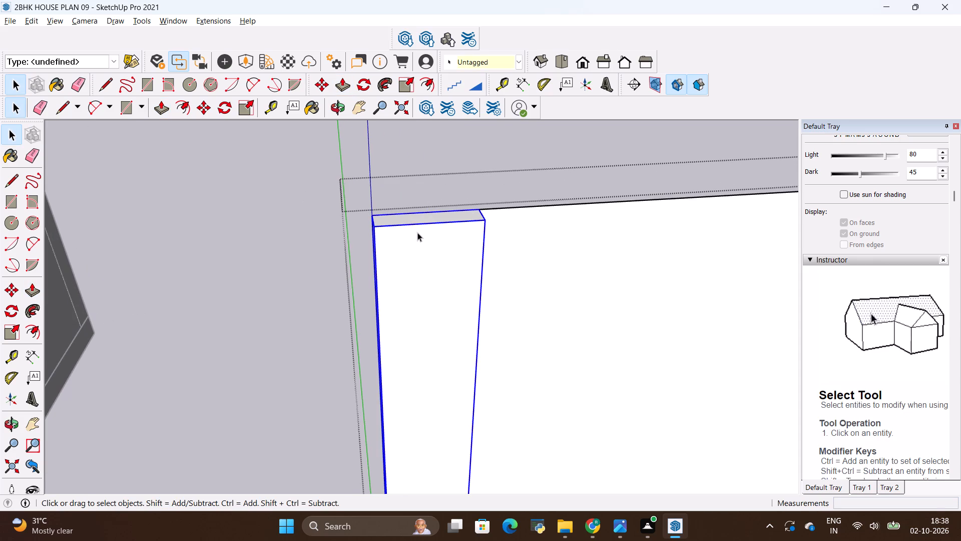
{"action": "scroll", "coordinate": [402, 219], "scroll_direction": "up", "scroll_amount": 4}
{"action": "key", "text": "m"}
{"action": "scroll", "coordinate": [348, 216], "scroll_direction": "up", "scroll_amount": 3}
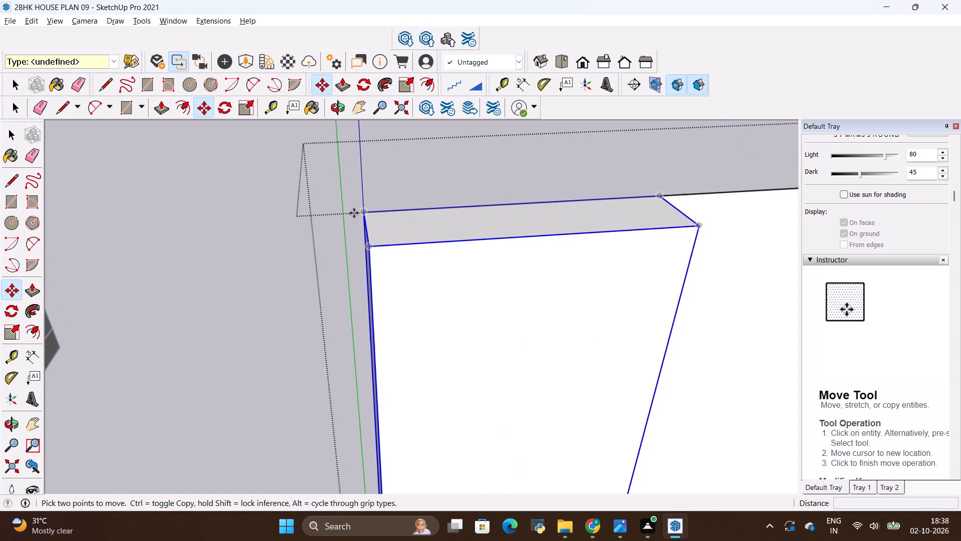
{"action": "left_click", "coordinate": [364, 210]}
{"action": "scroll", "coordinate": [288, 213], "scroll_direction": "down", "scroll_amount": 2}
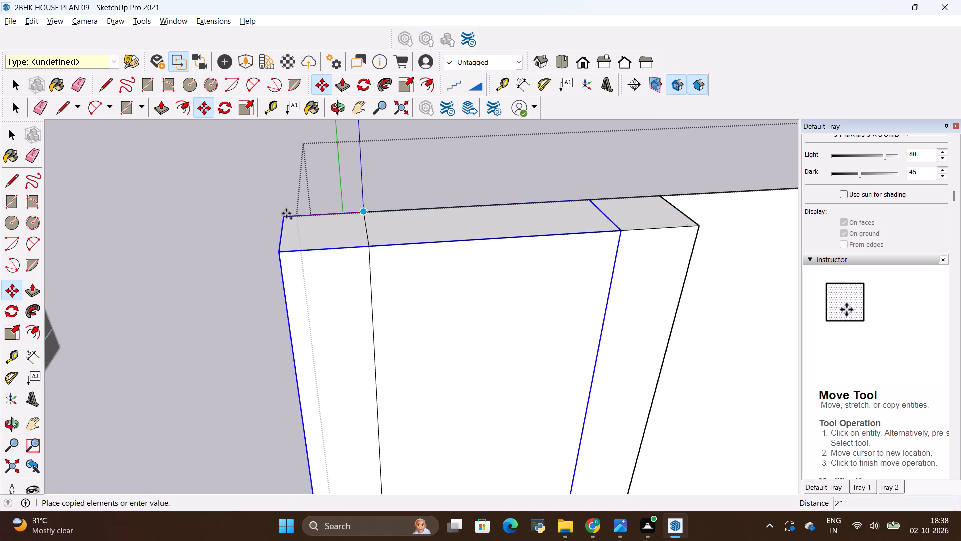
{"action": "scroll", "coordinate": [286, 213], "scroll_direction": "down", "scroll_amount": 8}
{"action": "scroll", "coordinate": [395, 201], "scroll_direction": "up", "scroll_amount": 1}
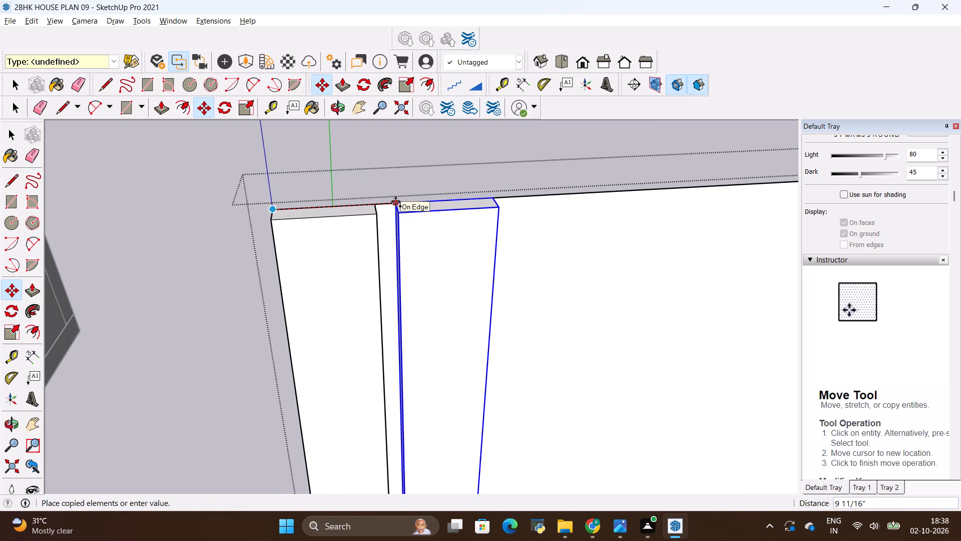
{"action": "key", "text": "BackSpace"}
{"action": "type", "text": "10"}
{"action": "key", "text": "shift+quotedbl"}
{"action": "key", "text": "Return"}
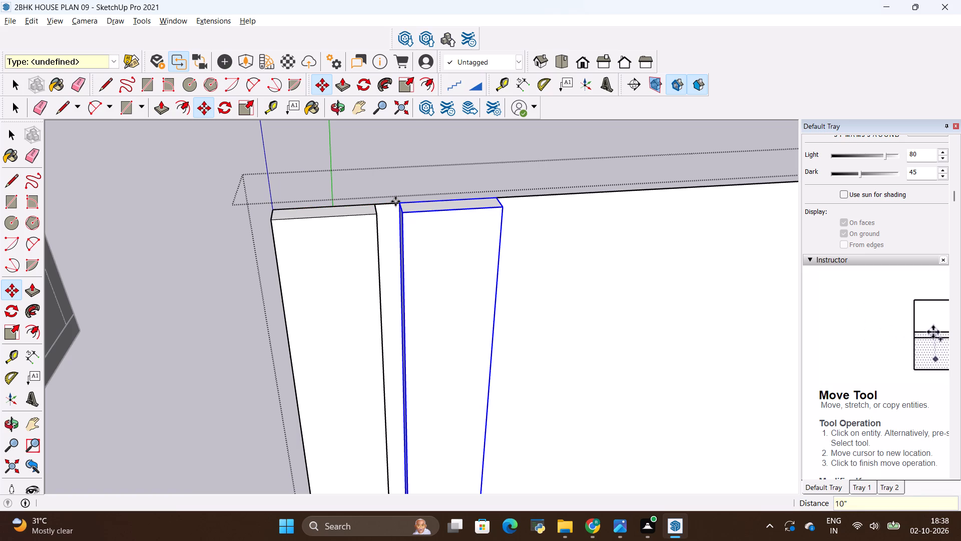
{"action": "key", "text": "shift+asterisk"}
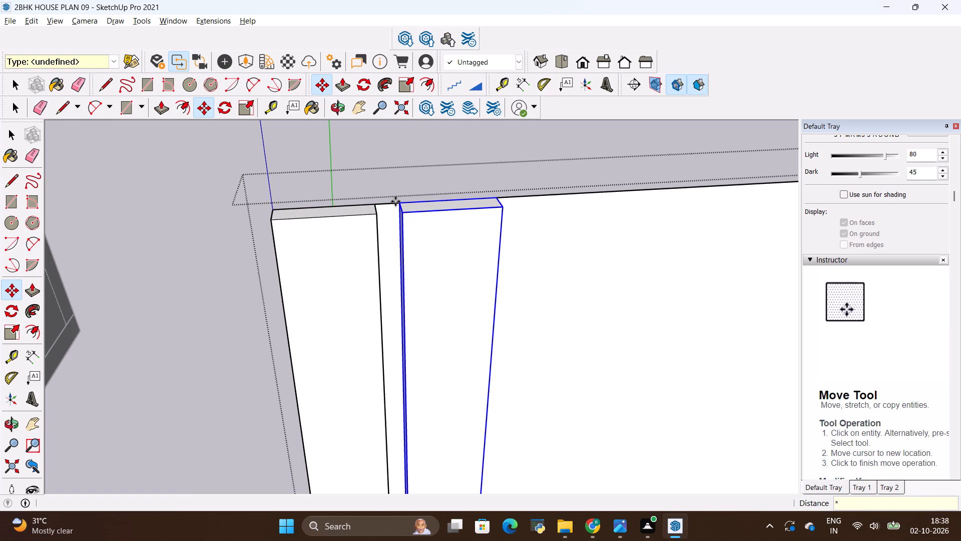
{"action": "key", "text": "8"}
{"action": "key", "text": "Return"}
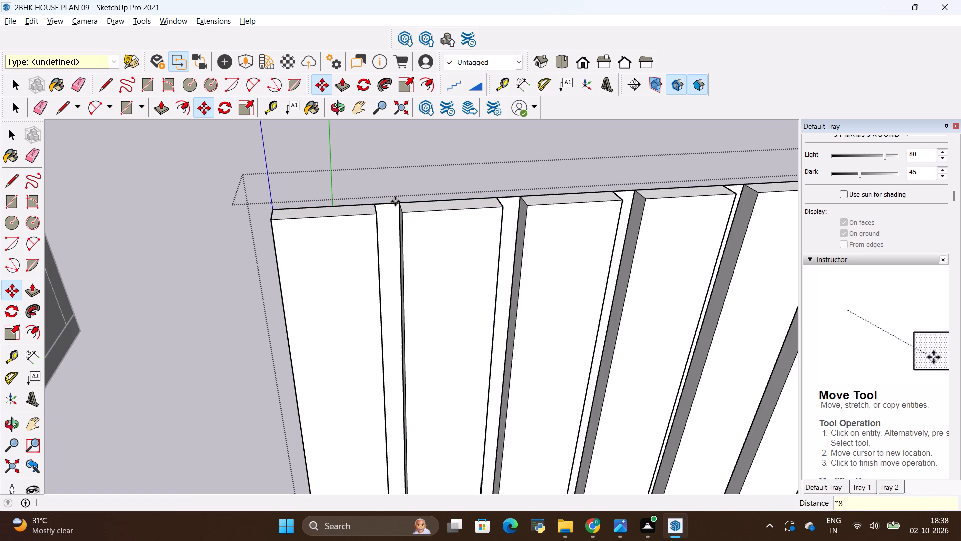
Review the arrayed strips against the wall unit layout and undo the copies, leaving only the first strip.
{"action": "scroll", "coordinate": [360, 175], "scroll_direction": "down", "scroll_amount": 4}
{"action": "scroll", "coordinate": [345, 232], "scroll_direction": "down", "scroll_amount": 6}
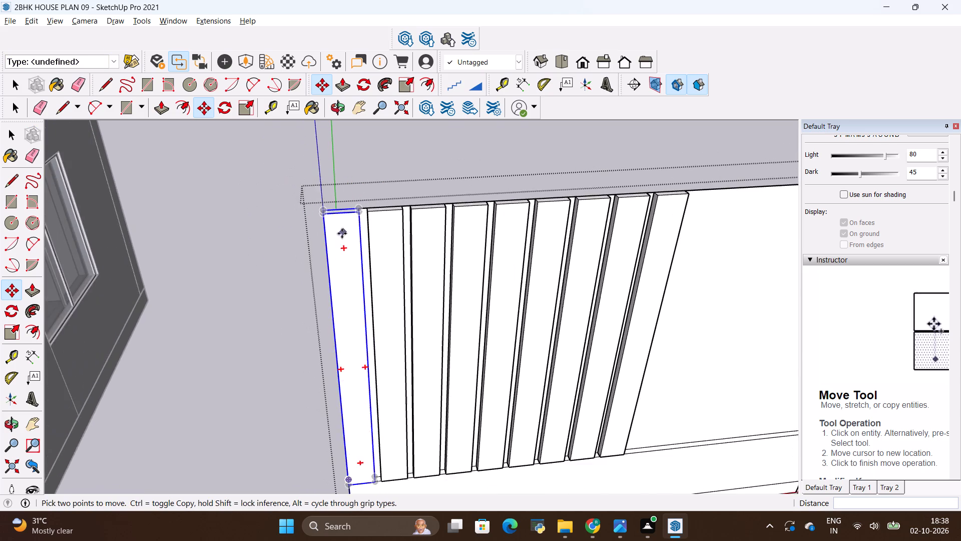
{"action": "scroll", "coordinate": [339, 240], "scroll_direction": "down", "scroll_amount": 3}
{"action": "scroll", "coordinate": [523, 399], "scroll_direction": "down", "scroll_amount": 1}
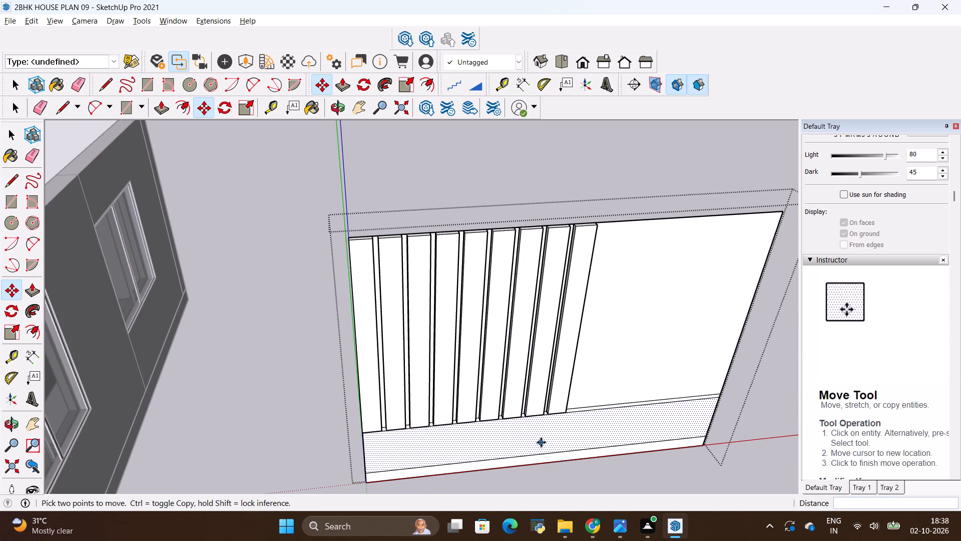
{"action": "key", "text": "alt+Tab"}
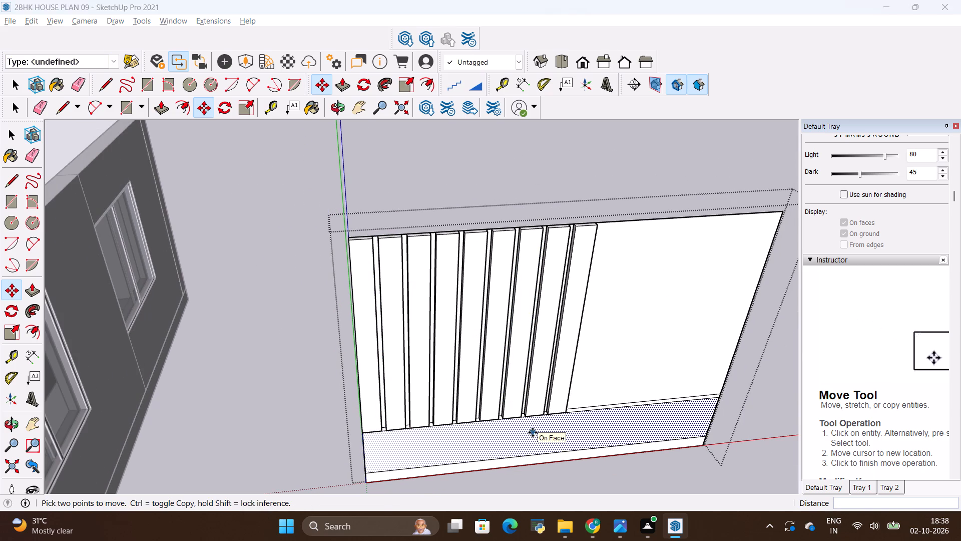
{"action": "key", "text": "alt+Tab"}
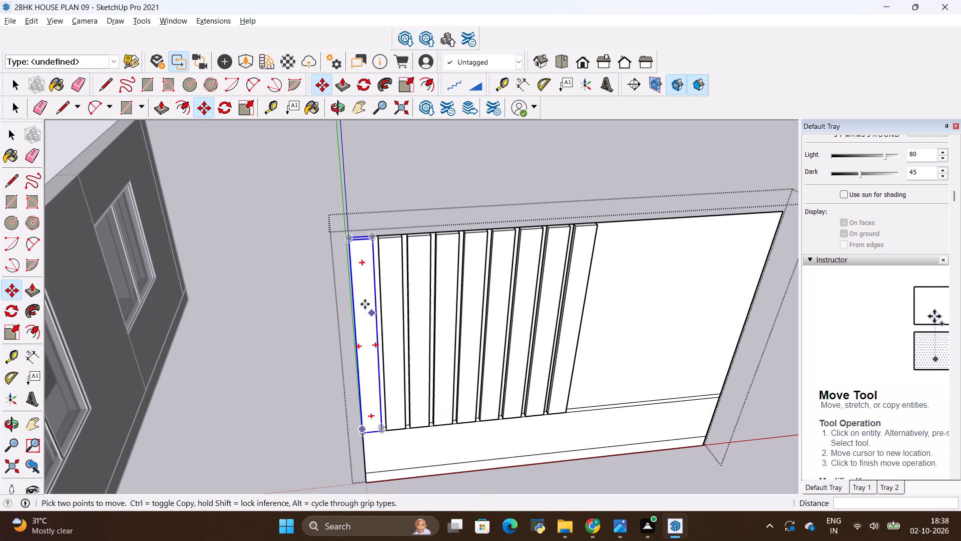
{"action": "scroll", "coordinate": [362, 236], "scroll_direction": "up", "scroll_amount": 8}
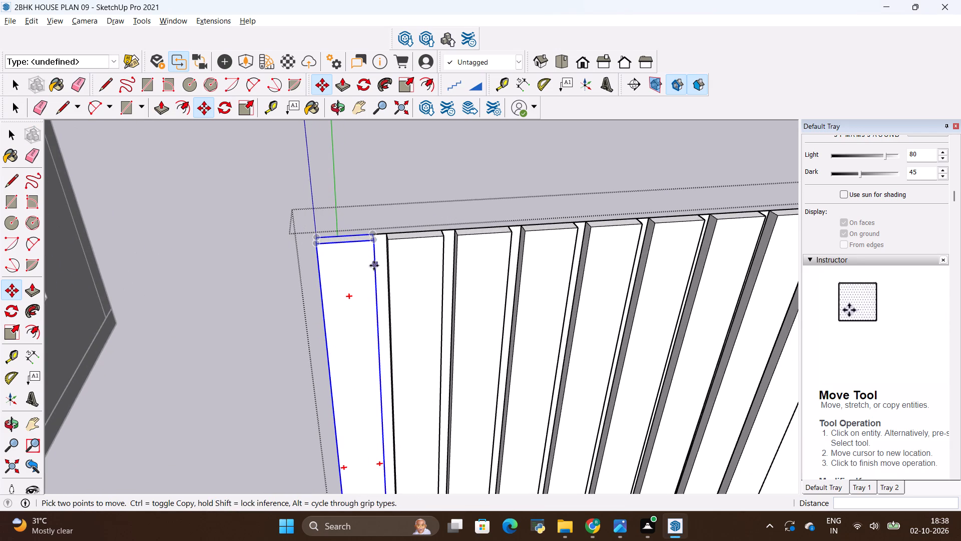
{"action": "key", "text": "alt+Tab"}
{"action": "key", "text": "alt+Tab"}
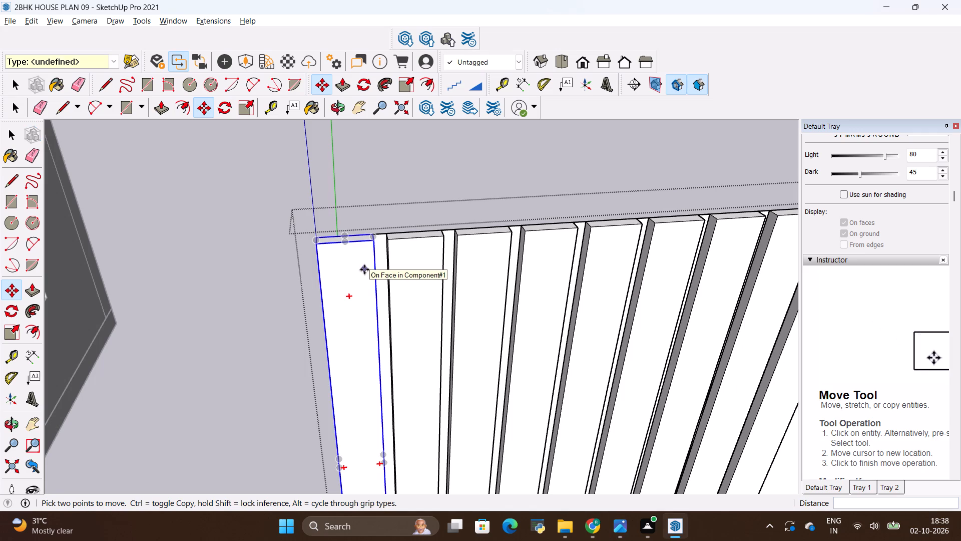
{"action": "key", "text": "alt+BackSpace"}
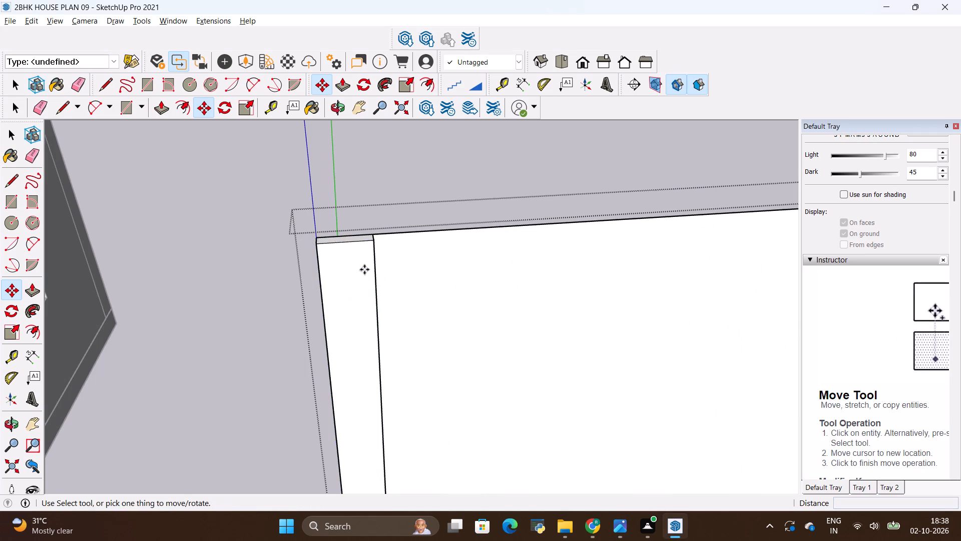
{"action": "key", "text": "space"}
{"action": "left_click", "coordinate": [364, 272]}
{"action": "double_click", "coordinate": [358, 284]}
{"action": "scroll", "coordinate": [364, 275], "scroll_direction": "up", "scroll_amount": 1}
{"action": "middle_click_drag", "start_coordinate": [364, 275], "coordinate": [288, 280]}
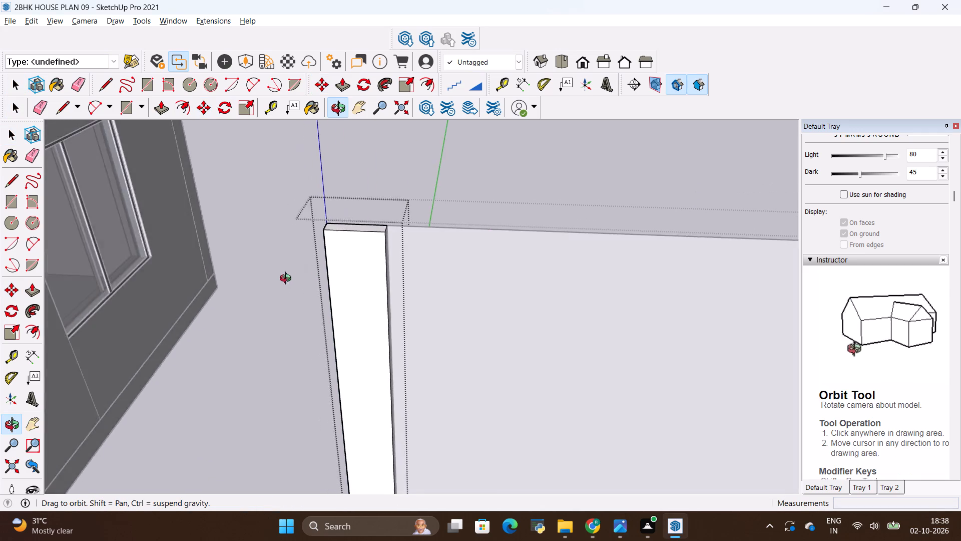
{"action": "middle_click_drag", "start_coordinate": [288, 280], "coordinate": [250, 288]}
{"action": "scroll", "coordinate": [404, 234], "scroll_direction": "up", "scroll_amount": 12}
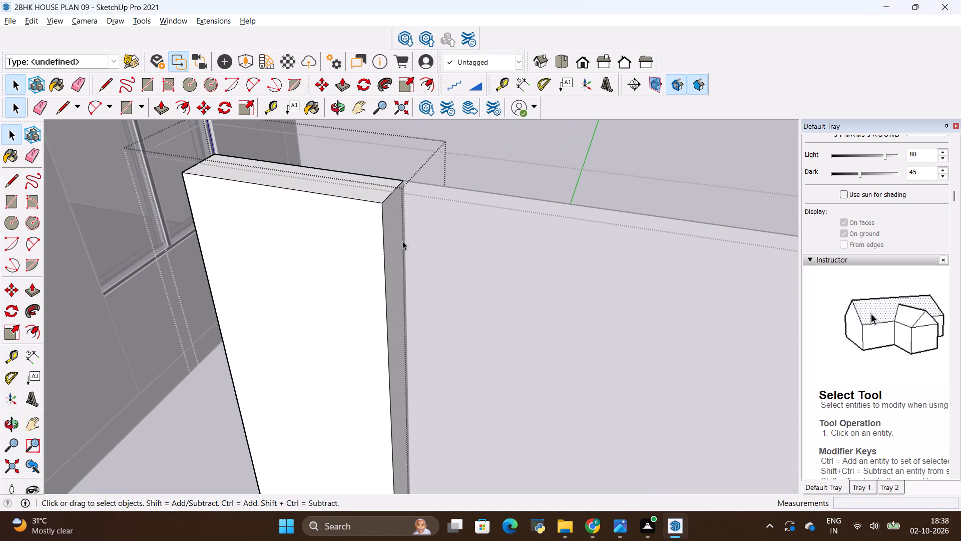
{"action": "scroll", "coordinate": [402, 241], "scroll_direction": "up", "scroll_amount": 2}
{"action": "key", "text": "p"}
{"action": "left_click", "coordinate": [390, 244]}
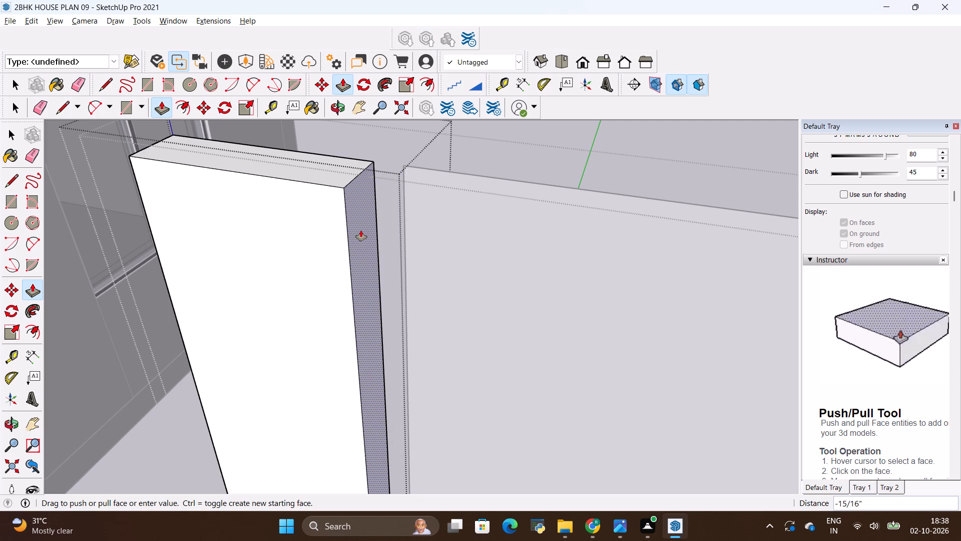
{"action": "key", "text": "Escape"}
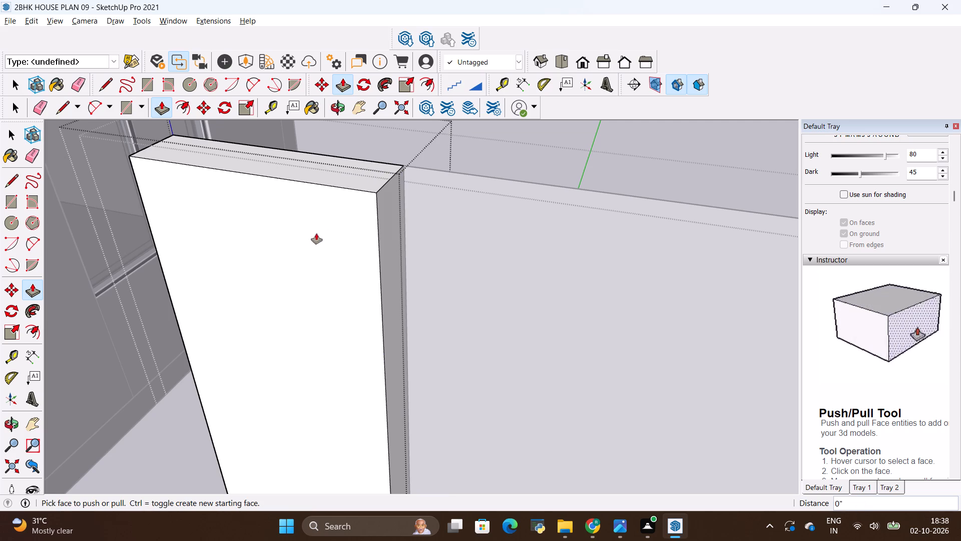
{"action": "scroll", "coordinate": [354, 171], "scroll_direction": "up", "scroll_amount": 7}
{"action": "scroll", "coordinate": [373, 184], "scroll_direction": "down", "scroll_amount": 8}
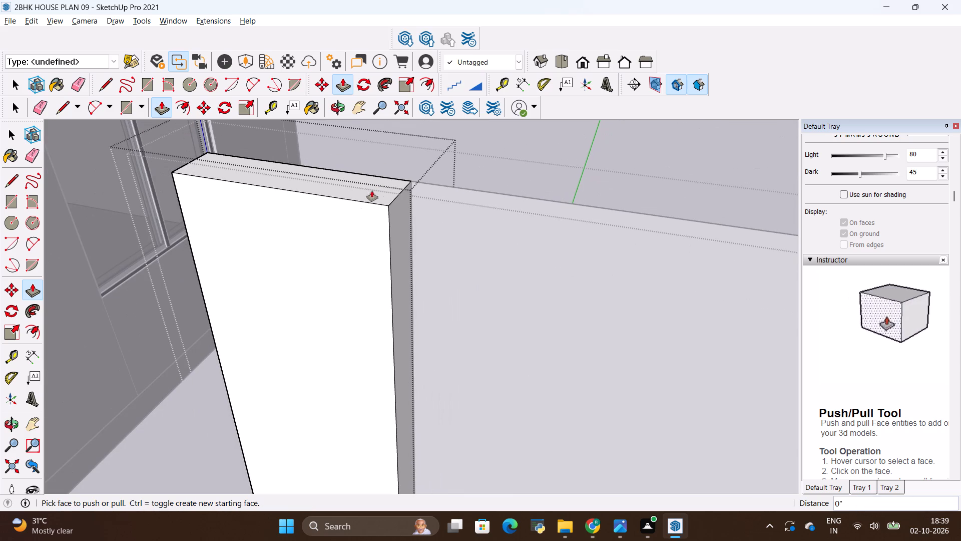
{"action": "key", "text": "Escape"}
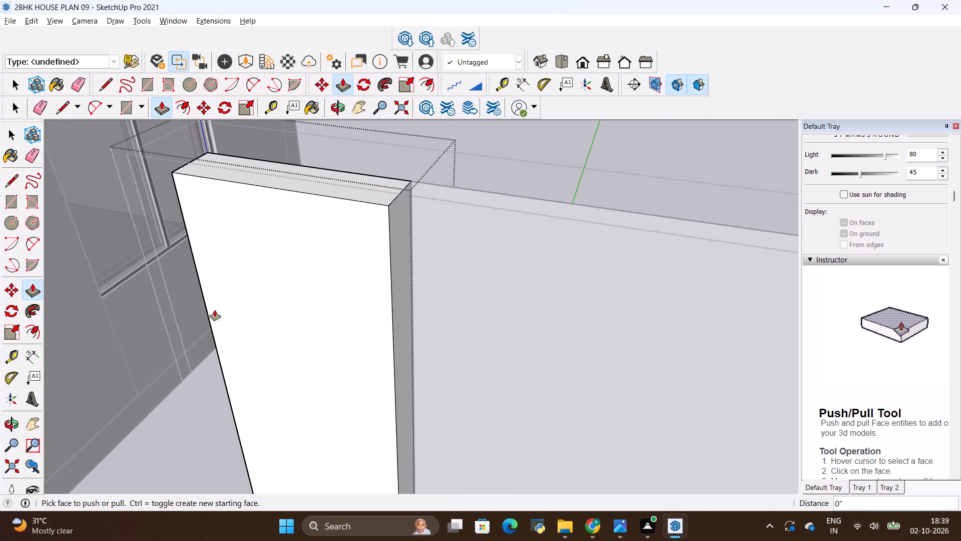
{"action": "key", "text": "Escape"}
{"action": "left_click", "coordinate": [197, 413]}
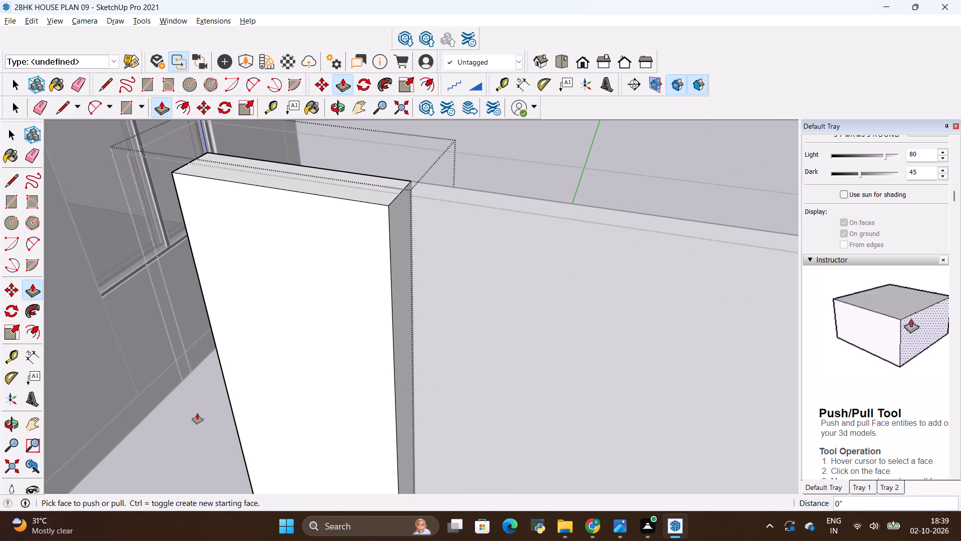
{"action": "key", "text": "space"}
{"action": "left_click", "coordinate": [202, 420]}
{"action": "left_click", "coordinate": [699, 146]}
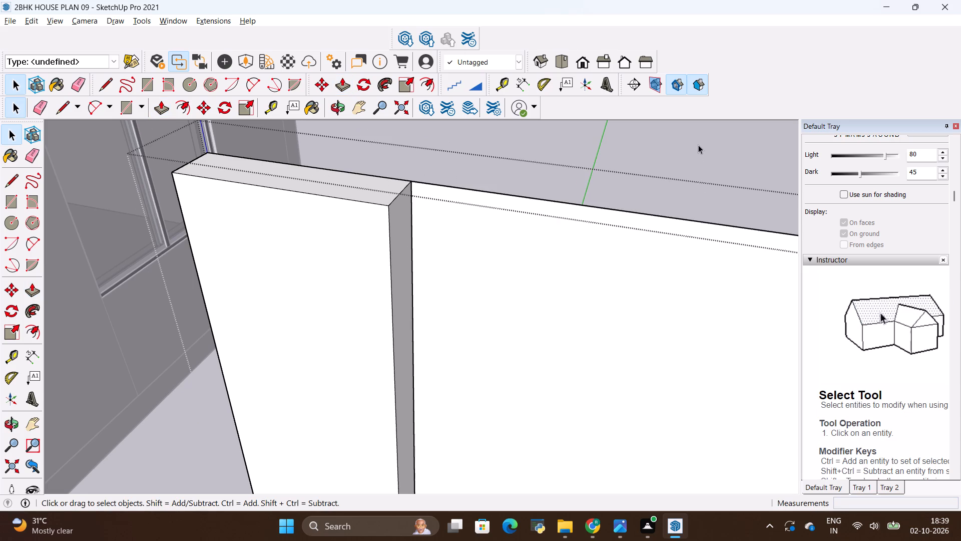
Examine the first strip's top end and side edge against the wall face.
{"action": "scroll", "coordinate": [666, 196], "scroll_direction": "down", "scroll_amount": 3}
{"action": "scroll", "coordinate": [367, 181], "scroll_direction": "up", "scroll_amount": 4}
{"action": "left_click", "coordinate": [393, 208]}
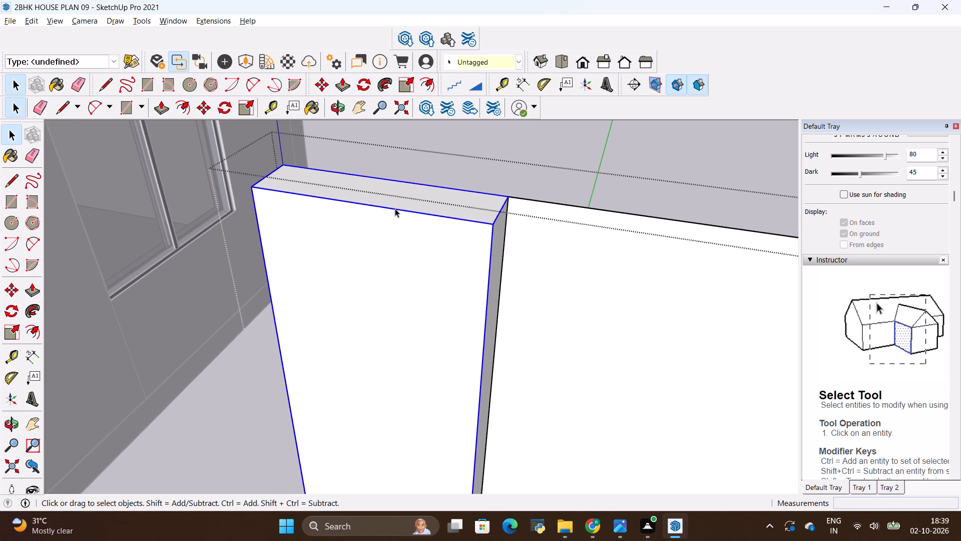
{"action": "scroll", "coordinate": [464, 197], "scroll_direction": "up", "scroll_amount": 7}
{"action": "scroll", "coordinate": [539, 214], "scroll_direction": "up", "scroll_amount": 4}
{"action": "scroll", "coordinate": [532, 211], "scroll_direction": "down", "scroll_amount": 5}
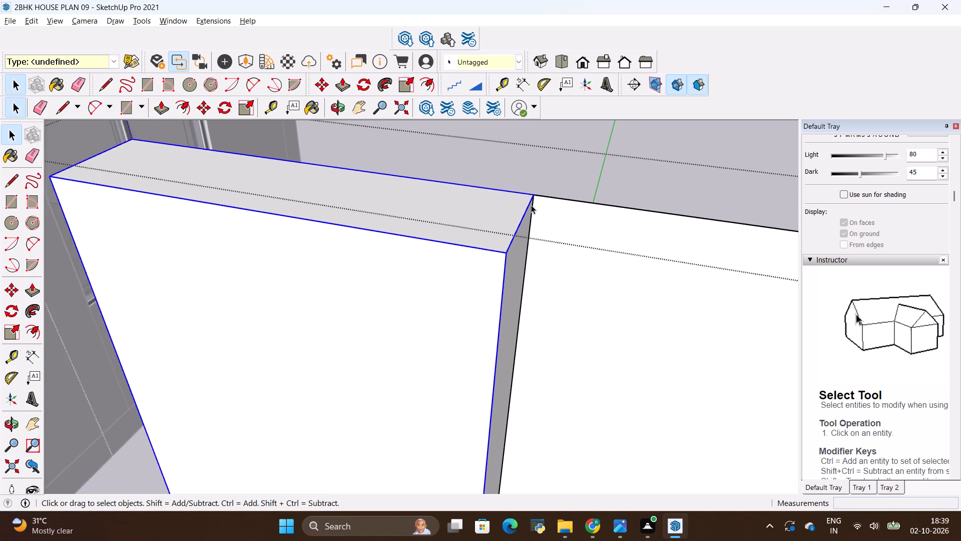
{"action": "scroll", "coordinate": [531, 205], "scroll_direction": "down", "scroll_amount": 10}
{"action": "scroll", "coordinate": [458, 181], "scroll_direction": "down", "scroll_amount": 4}
{"action": "scroll", "coordinate": [382, 176], "scroll_direction": "up", "scroll_amount": 3}
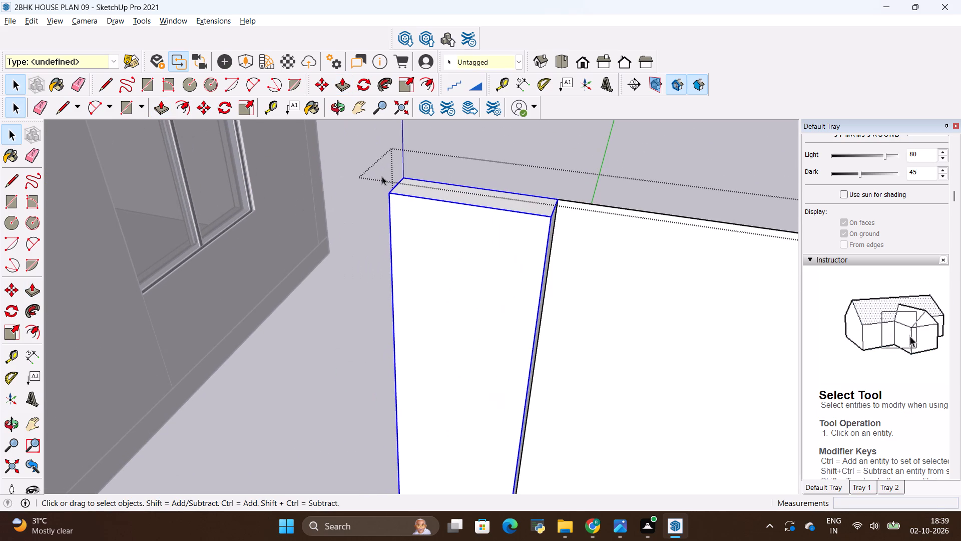
{"action": "scroll", "coordinate": [370, 177], "scroll_direction": "down", "scroll_amount": 18}
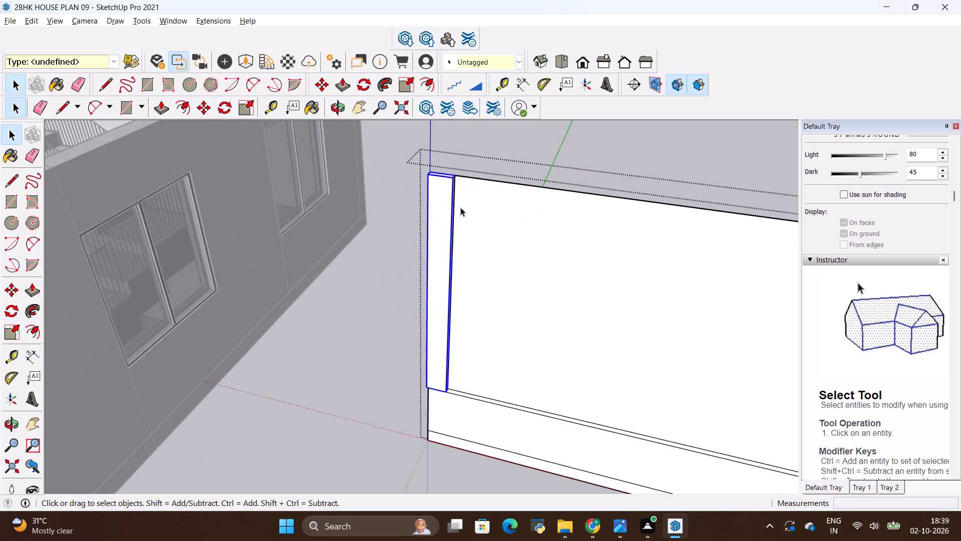
{"action": "scroll", "coordinate": [446, 275], "scroll_direction": "up", "scroll_amount": 6}
{"action": "scroll", "coordinate": [439, 266], "scroll_direction": "down", "scroll_amount": 5}
{"action": "scroll", "coordinate": [430, 207], "scroll_direction": "up", "scroll_amount": 2}
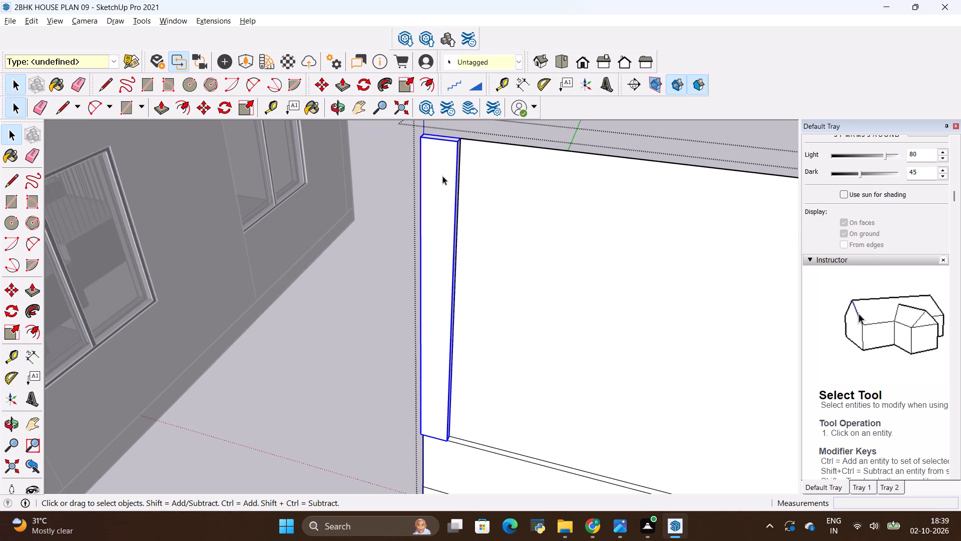
Open the strip component, push its inner side face in by about 1 13/16" to narrow it, and leave the component.
{"action": "double_click", "coordinate": [443, 167]}
{"action": "scroll", "coordinate": [465, 143], "scroll_direction": "up", "scroll_amount": 4}
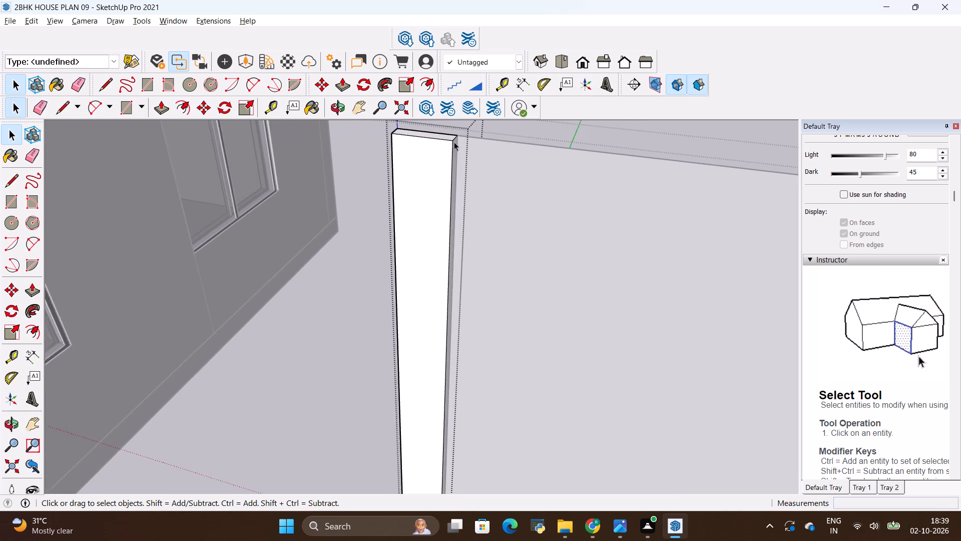
{"action": "scroll", "coordinate": [454, 142], "scroll_direction": "up", "scroll_amount": 4}
{"action": "middle_click_drag", "start_coordinate": [477, 199], "coordinate": [395, 231]}
{"action": "scroll", "coordinate": [466, 131], "scroll_direction": "up", "scroll_amount": 11}
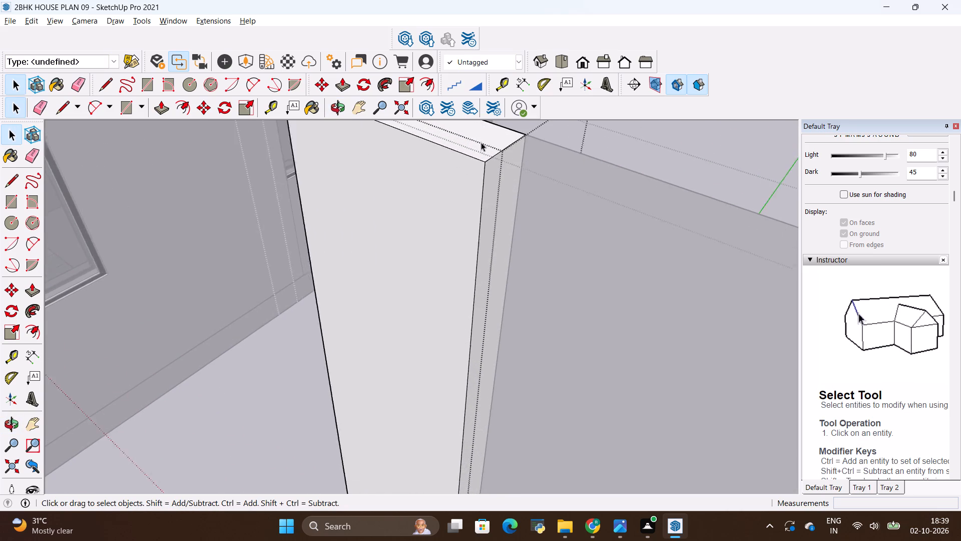
{"action": "scroll", "coordinate": [481, 142], "scroll_direction": "up", "scroll_amount": 6}
{"action": "key", "text": "p"}
{"action": "left_click", "coordinate": [521, 202]}
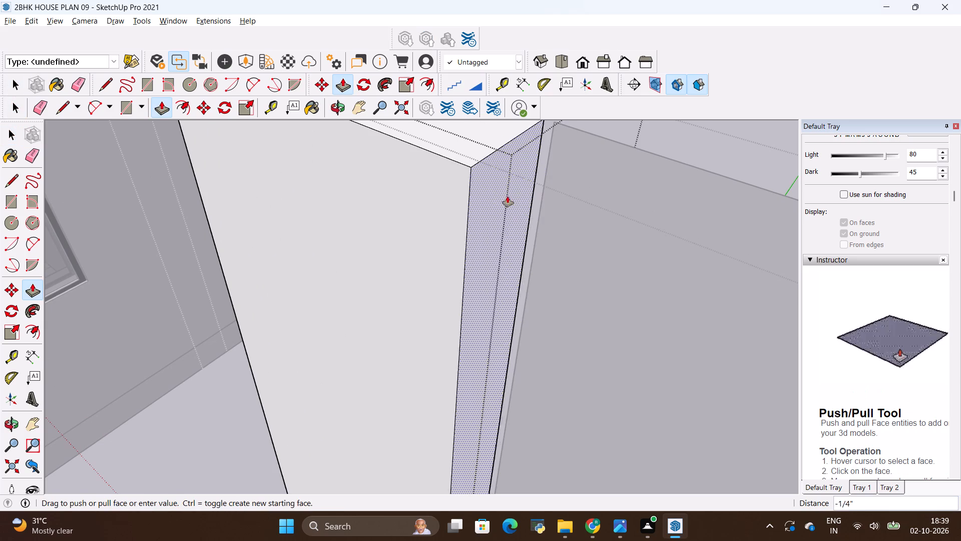
{"action": "scroll", "coordinate": [455, 179], "scroll_direction": "down", "scroll_amount": 9}
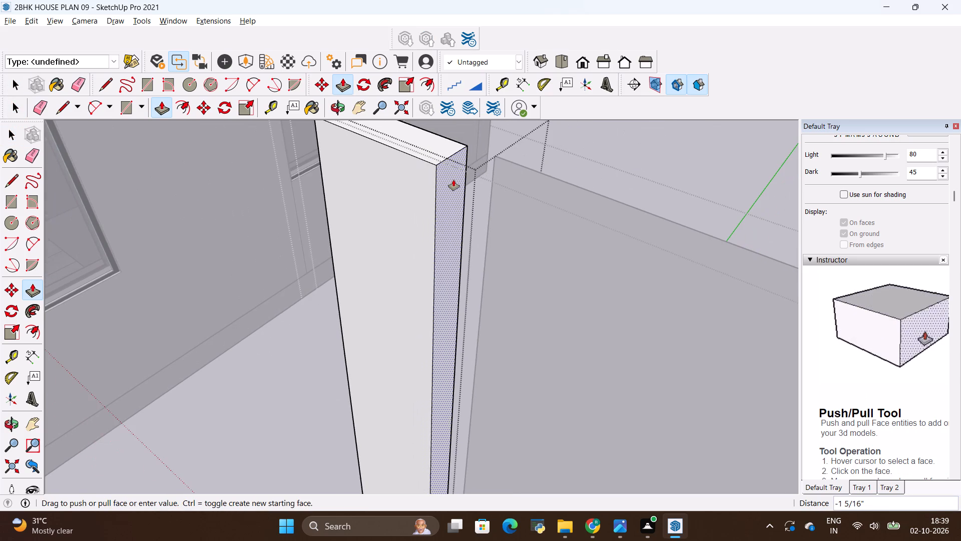
{"action": "middle_click_drag", "start_coordinate": [430, 183], "coordinate": [608, 156]}
{"action": "scroll", "coordinate": [604, 159], "scroll_direction": "down", "scroll_amount": 1}
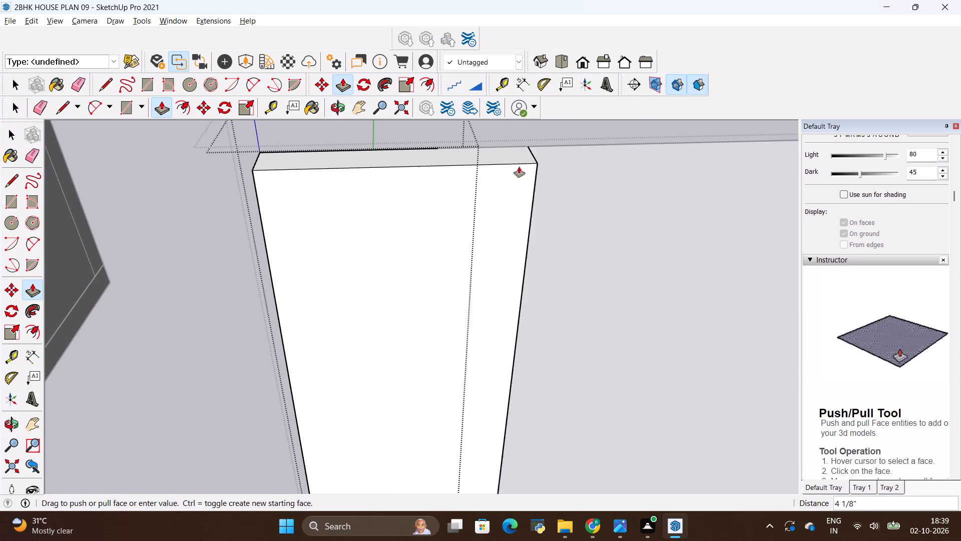
{"action": "left_click", "coordinate": [399, 184]}
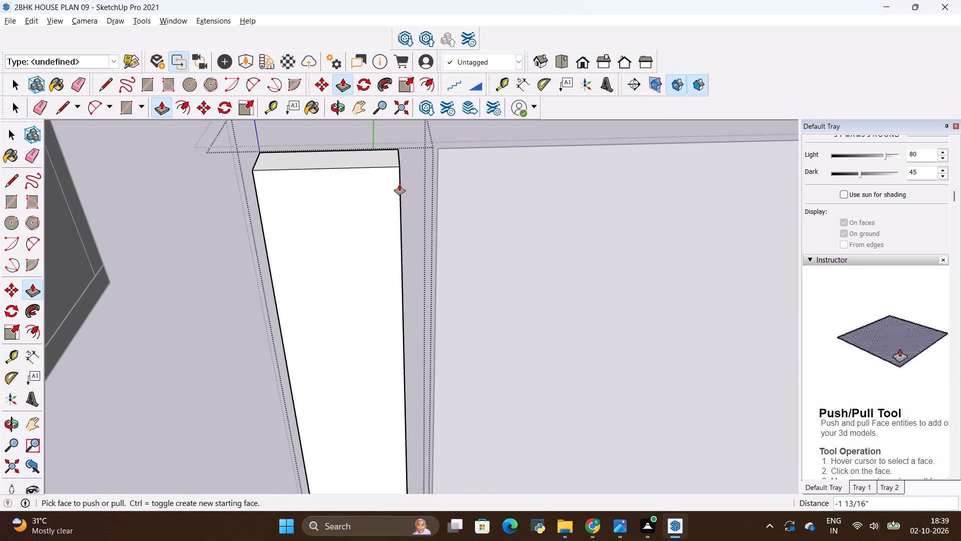
{"action": "scroll", "coordinate": [380, 207], "scroll_direction": "down", "scroll_amount": 4}
{"action": "scroll", "coordinate": [333, 165], "scroll_direction": "up", "scroll_amount": 4}
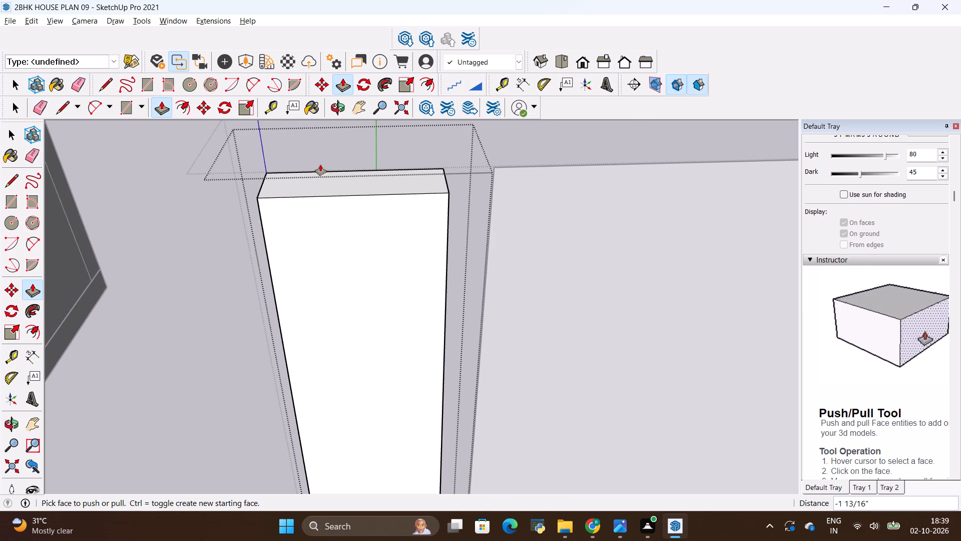
{"action": "scroll", "coordinate": [457, 207], "scroll_direction": "down", "scroll_amount": 2}
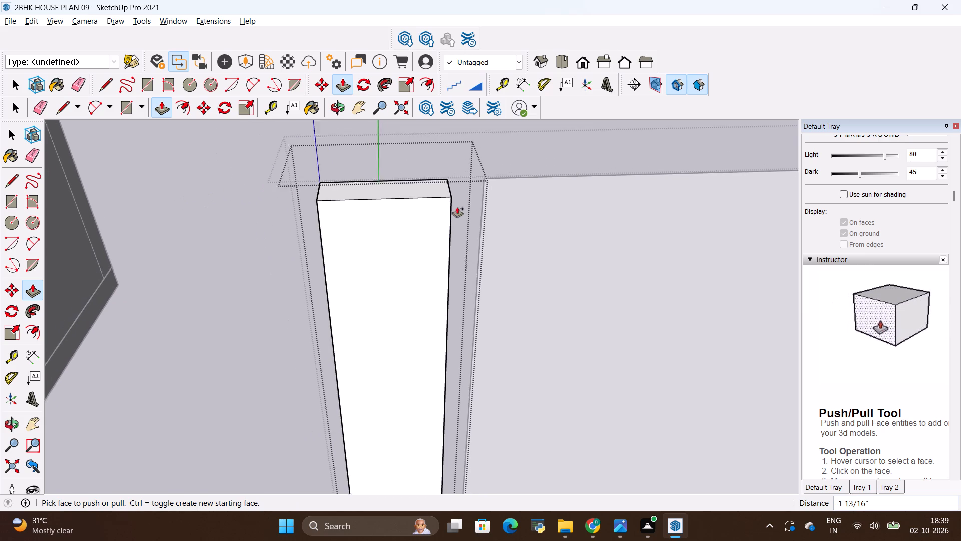
{"action": "scroll", "coordinate": [457, 207], "scroll_direction": "down", "scroll_amount": 1}
{"action": "key", "text": "space"}
{"action": "left_click", "coordinate": [571, 155]}
Copy the narrowed strip 8" along the wall face's top edge and repeat it as an array of *7.
{"action": "scroll", "coordinate": [361, 215], "scroll_direction": "up", "scroll_amount": 3}
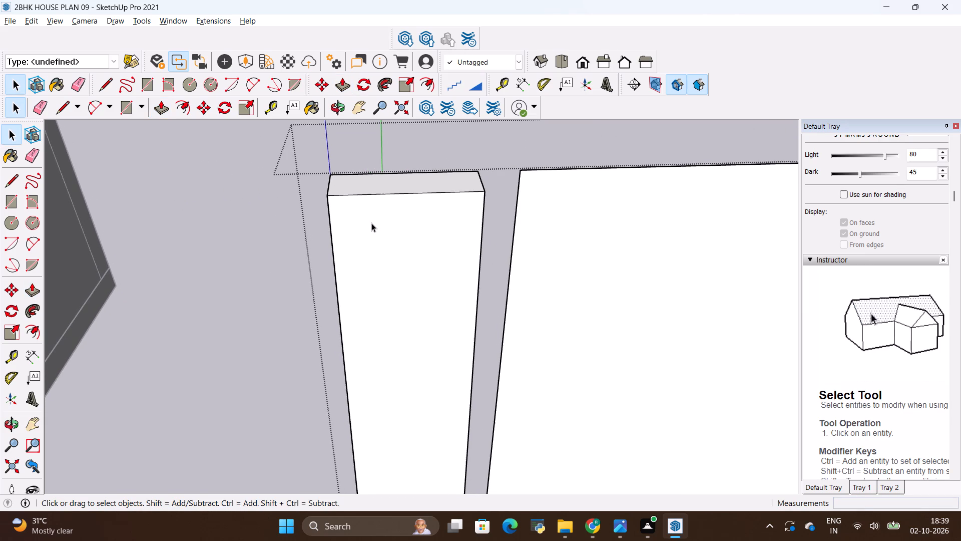
{"action": "key", "text": "space"}
{"action": "left_click", "coordinate": [373, 224]}
{"action": "scroll", "coordinate": [340, 172], "scroll_direction": "up", "scroll_amount": 3}
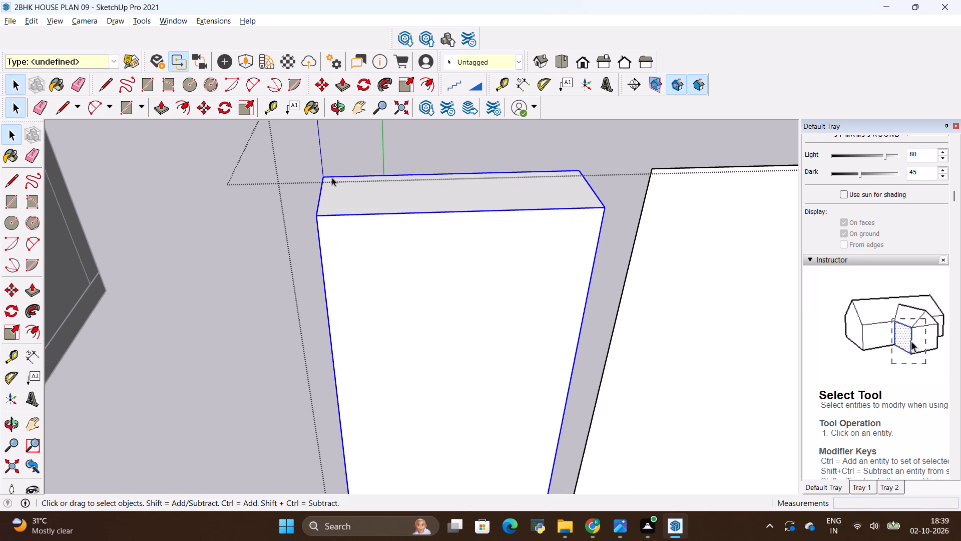
{"action": "key", "text": "m"}
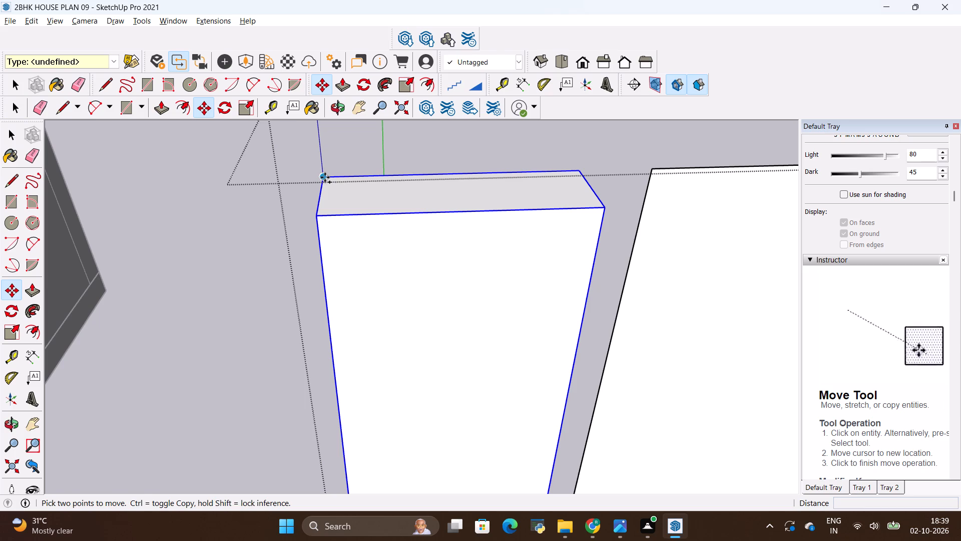
{"action": "left_click", "coordinate": [325, 177]}
{"action": "scroll", "coordinate": [239, 194], "scroll_direction": "down", "scroll_amount": 4}
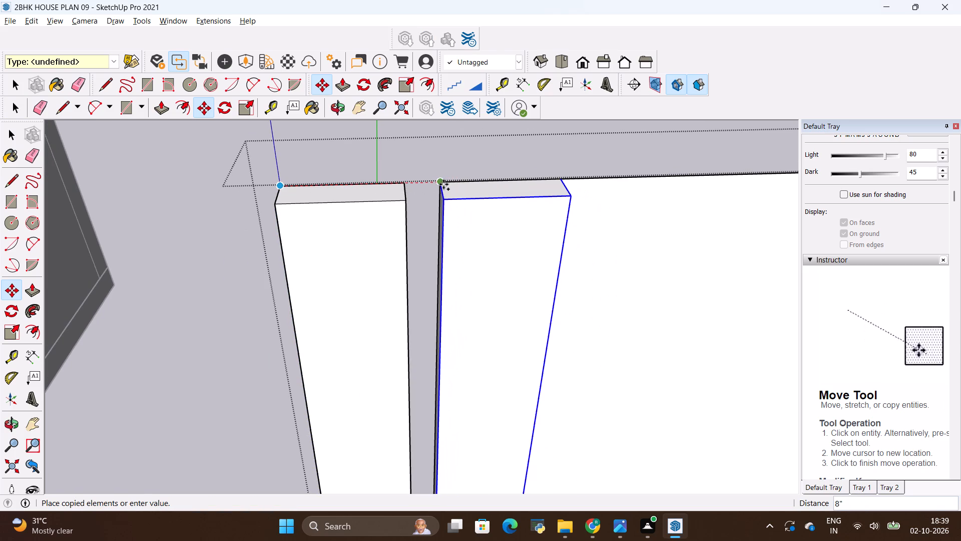
{"action": "left_click", "coordinate": [443, 184]}
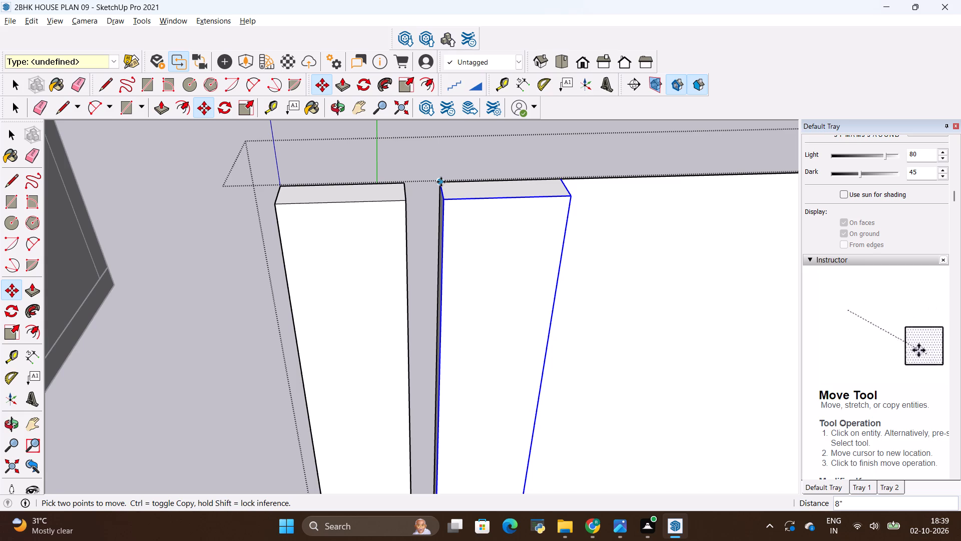
{"action": "key", "text": "shift+asterisk"}
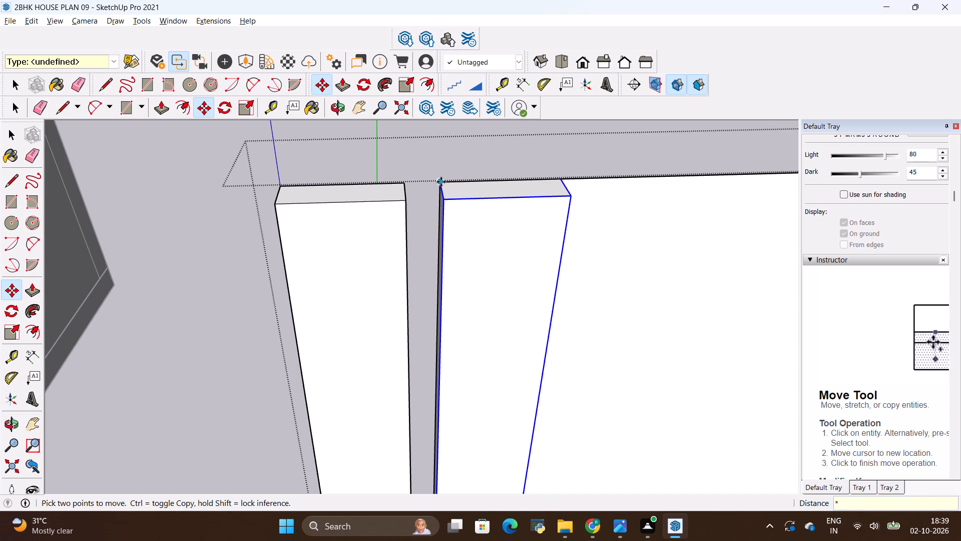
{"action": "key", "text": "7"}
{"action": "key", "text": "Return"}
Check the array against the reference photo, change its repeat to *10, and leave the wall group.
{"action": "scroll", "coordinate": [423, 195], "scroll_direction": "down", "scroll_amount": 4}
{"action": "scroll", "coordinate": [274, 186], "scroll_direction": "down", "scroll_amount": 9}
{"action": "scroll", "coordinate": [456, 222], "scroll_direction": "down", "scroll_amount": 4}
{"action": "middle_click_drag", "start_coordinate": [483, 365], "coordinate": [497, 313]}
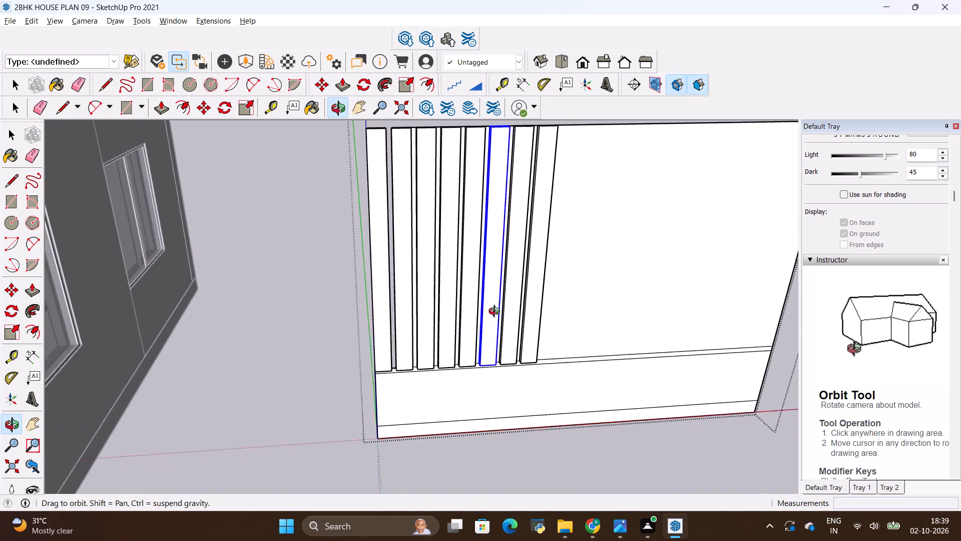
{"action": "middle_click_drag", "start_coordinate": [497, 313], "coordinate": [485, 314]}
{"action": "scroll", "coordinate": [472, 307], "scroll_direction": "down", "scroll_amount": 4}
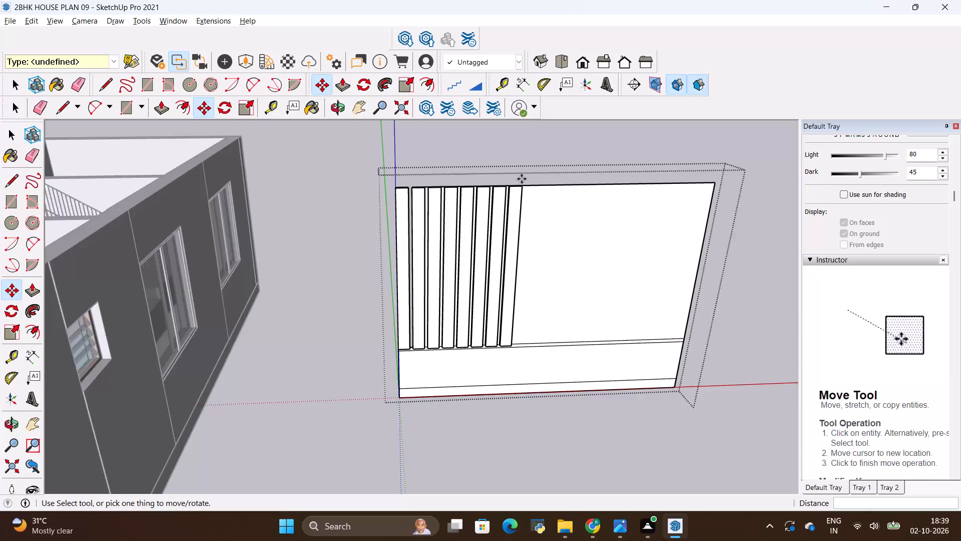
{"action": "scroll", "coordinate": [522, 180], "scroll_direction": "up", "scroll_amount": 2}
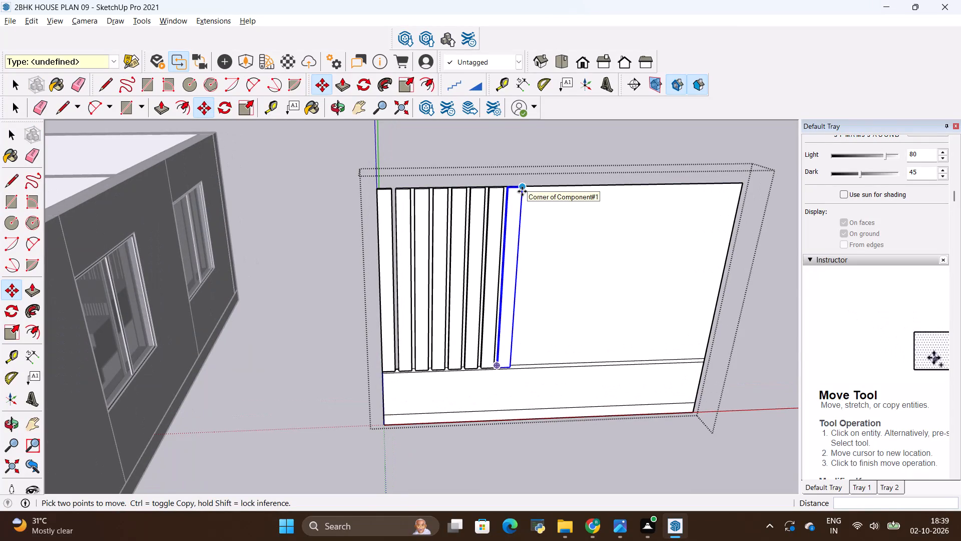
{"action": "key", "text": "alt+Tab"}
{"action": "key", "text": "alt+Tab"}
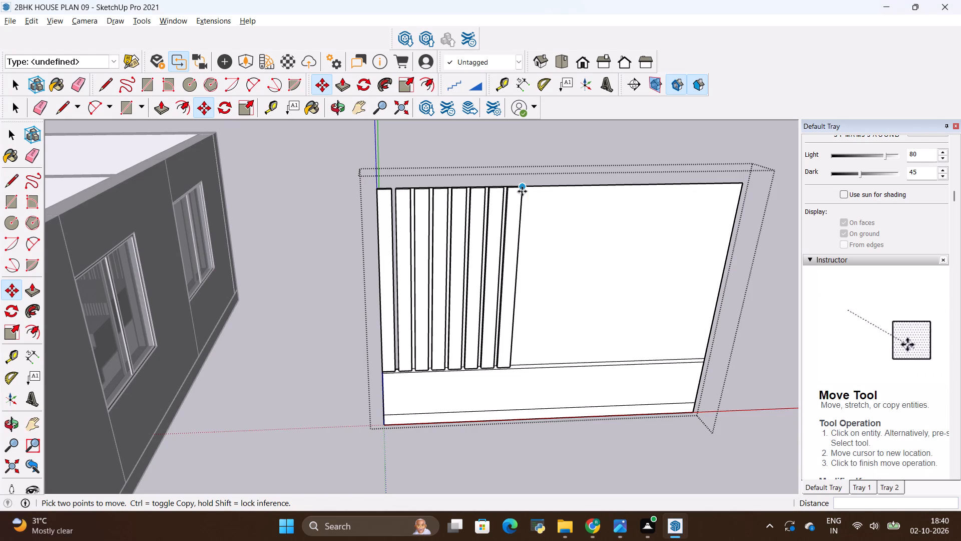
{"action": "key", "text": "shift+asterisk"}
{"action": "type", "text": "10"}
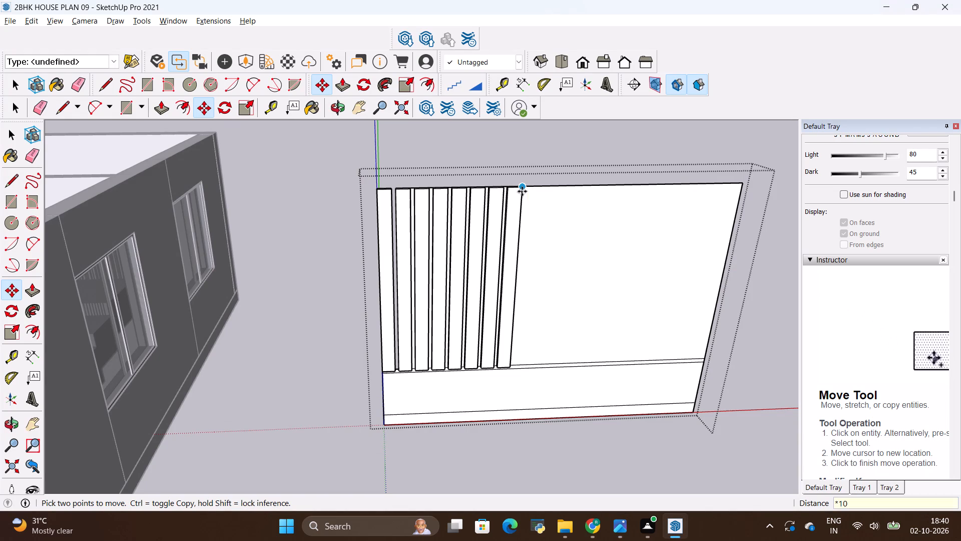
{"action": "key", "text": "Return"}
{"action": "key", "text": "Escape"}
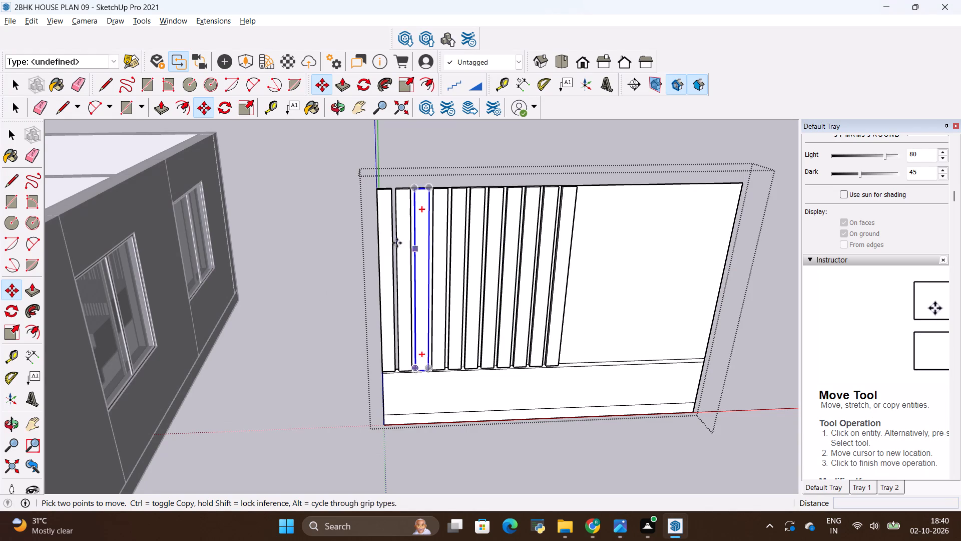
{"action": "key", "text": "space"}
{"action": "left_click", "coordinate": [344, 262]}
Draw a full-height rectangle from behind, closing the open gap in the wall between the first and second strips.
{"action": "scroll", "coordinate": [391, 216], "scroll_direction": "up", "scroll_amount": 9}
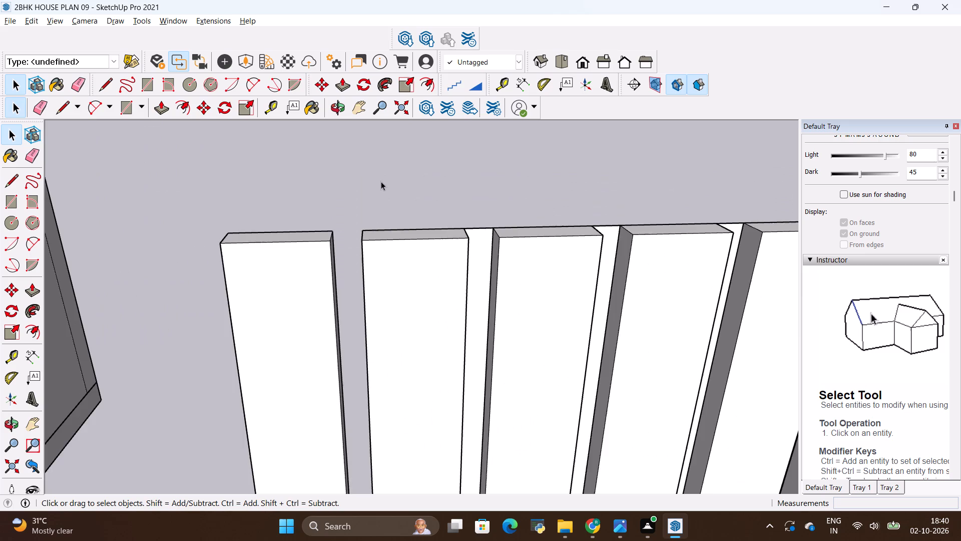
{"action": "scroll", "coordinate": [381, 181], "scroll_direction": "up", "scroll_amount": 2}
{"action": "scroll", "coordinate": [380, 176], "scroll_direction": "down", "scroll_amount": 5}
{"action": "middle_click_drag", "start_coordinate": [257, 307], "coordinate": [646, 360]}
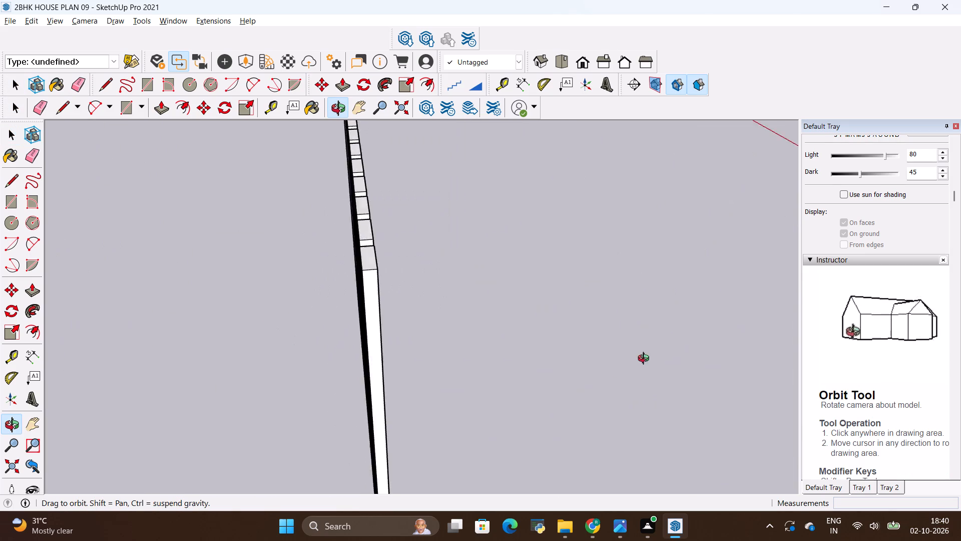
{"action": "middle_click_drag", "start_coordinate": [646, 360], "coordinate": [640, 360]}
{"action": "middle_click_drag", "start_coordinate": [309, 377], "coordinate": [455, 335]}
{"action": "scroll", "coordinate": [454, 353], "scroll_direction": "down", "scroll_amount": 4}
{"action": "middle_click_drag", "start_coordinate": [507, 345], "coordinate": [581, 347]}
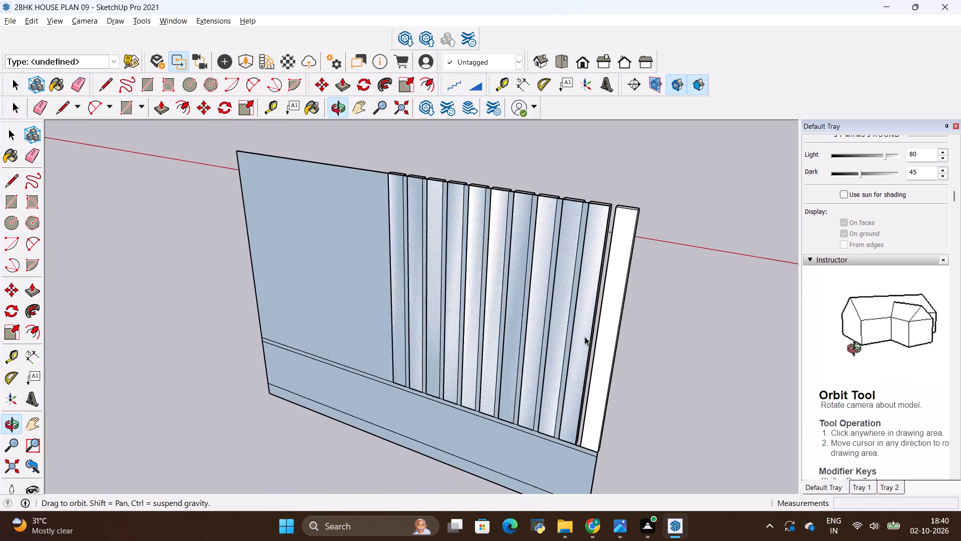
{"action": "scroll", "coordinate": [615, 208], "scroll_direction": "up", "scroll_amount": 9}
{"action": "scroll", "coordinate": [613, 227], "scroll_direction": "down", "scroll_amount": 2}
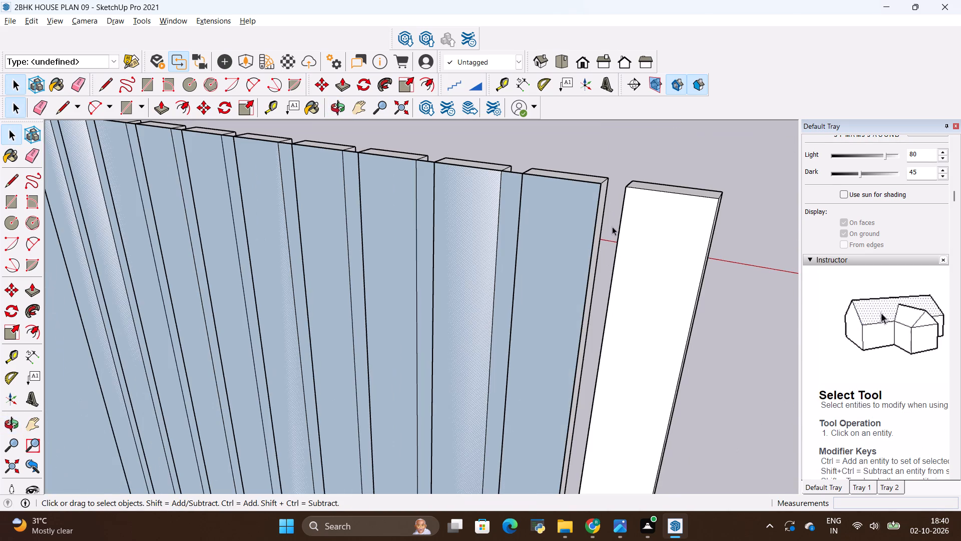
{"action": "key", "text": "r"}
{"action": "left_click_drag", "start_coordinate": [601, 187], "coordinate": [602, 191]}
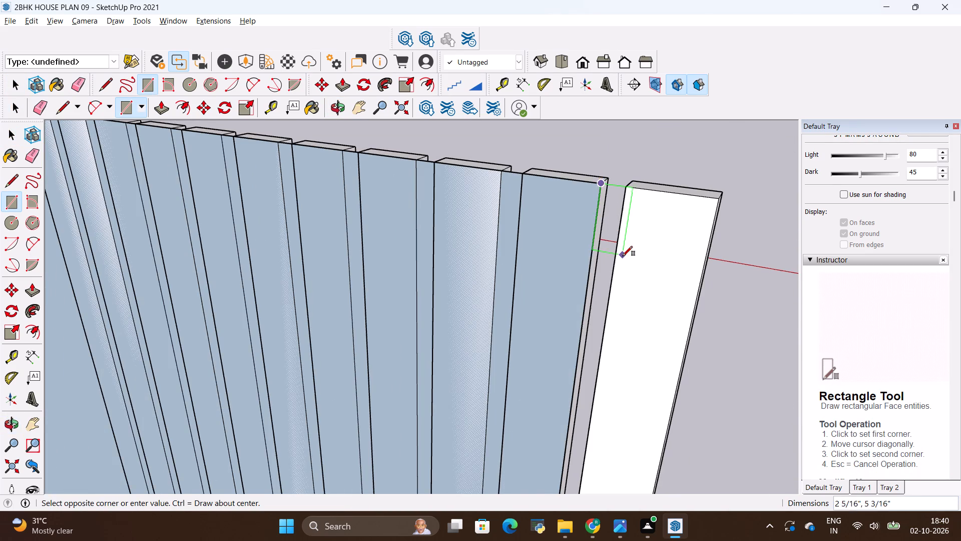
{"action": "scroll", "coordinate": [616, 241], "scroll_direction": "down", "scroll_amount": 9}
{"action": "scroll", "coordinate": [577, 431], "scroll_direction": "up", "scroll_amount": 8}
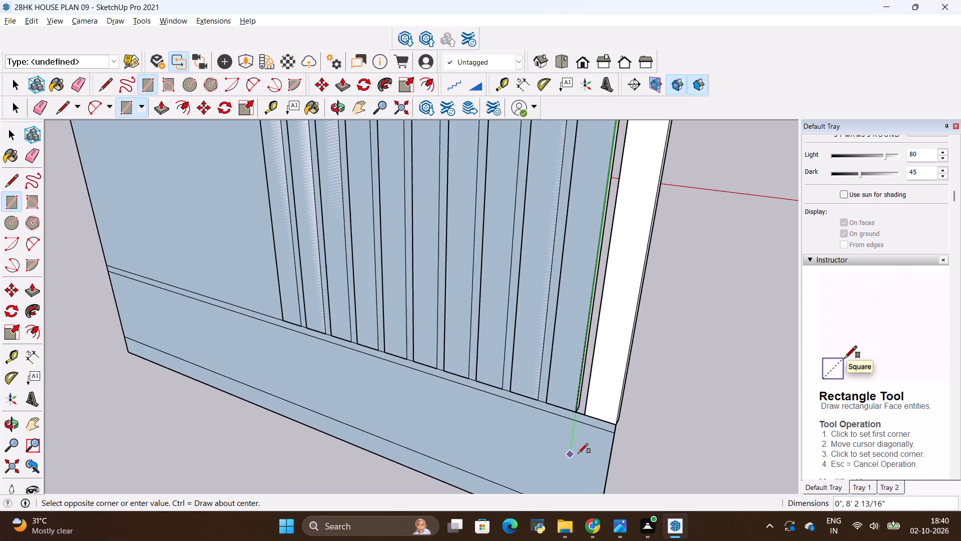
{"action": "scroll", "coordinate": [578, 453], "scroll_direction": "up", "scroll_amount": 2}
{"action": "left_click", "coordinate": [586, 406]}
Review the run of fluted strips from the front of the wall face.
{"action": "scroll", "coordinate": [490, 442], "scroll_direction": "down", "scroll_amount": 6}
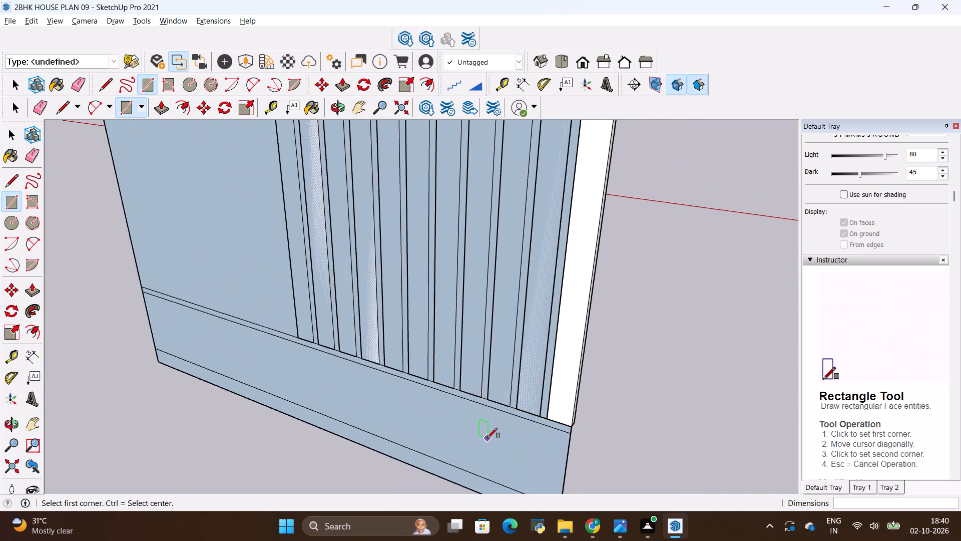
{"action": "scroll", "coordinate": [488, 438], "scroll_direction": "down", "scroll_amount": 4}
{"action": "middle_click_drag", "start_coordinate": [606, 380], "coordinate": [226, 385]}
{"action": "middle_click_drag", "start_coordinate": [471, 381], "coordinate": [251, 353]}
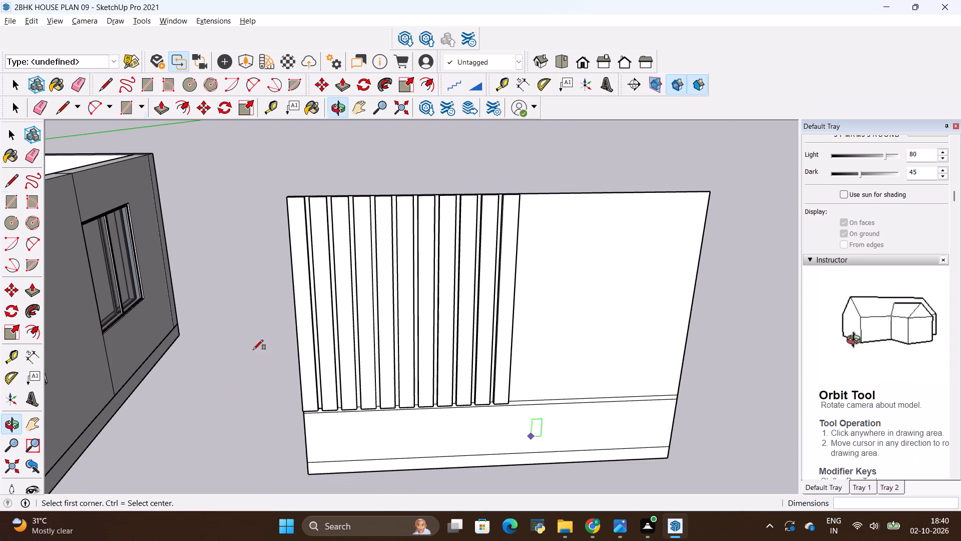
{"action": "scroll", "coordinate": [381, 426], "scroll_direction": "down", "scroll_amount": 4}
{"action": "scroll", "coordinate": [372, 462], "scroll_direction": "up", "scroll_amount": 2}
{"action": "scroll", "coordinate": [375, 431], "scroll_direction": "down", "scroll_amount": 4}
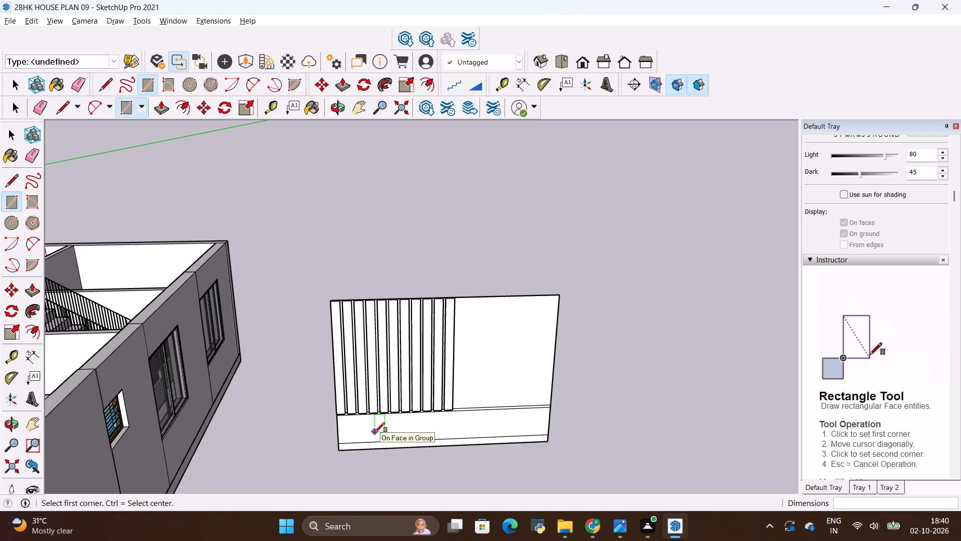
{"action": "scroll", "coordinate": [336, 404], "scroll_direction": "up", "scroll_amount": 2}
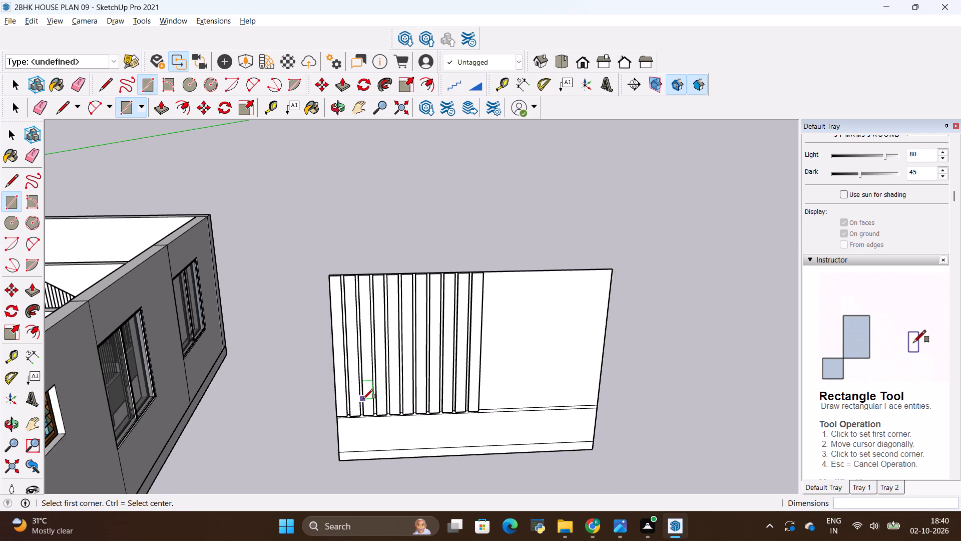
Open the wall group and pull the bottom strip along the wall's base out 2' with Push/Pull.
{"action": "scroll", "coordinate": [363, 399], "scroll_direction": "up", "scroll_amount": 6}
{"action": "scroll", "coordinate": [467, 425], "scroll_direction": "down", "scroll_amount": 4}
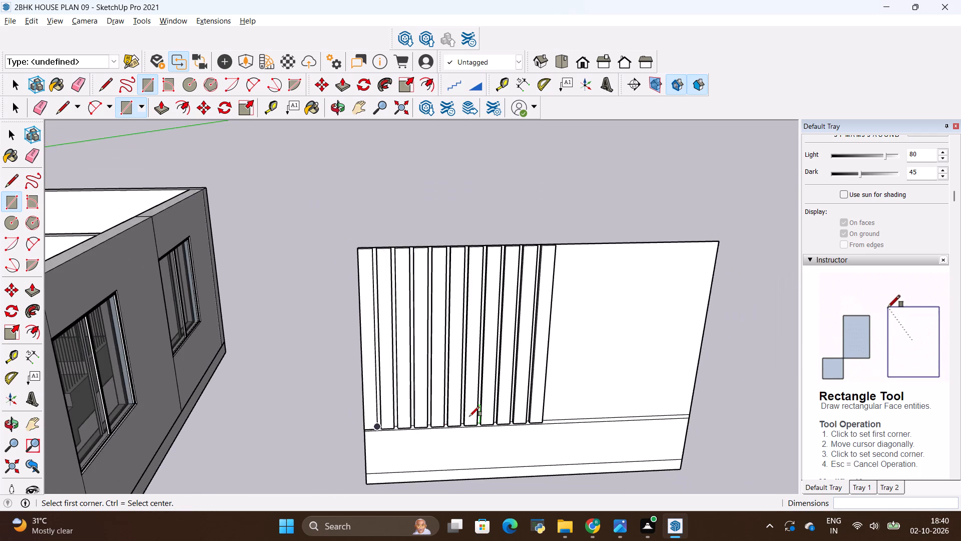
{"action": "scroll", "coordinate": [469, 416], "scroll_direction": "down", "scroll_amount": 2}
{"action": "middle_click_drag", "start_coordinate": [518, 449], "coordinate": [520, 345]}
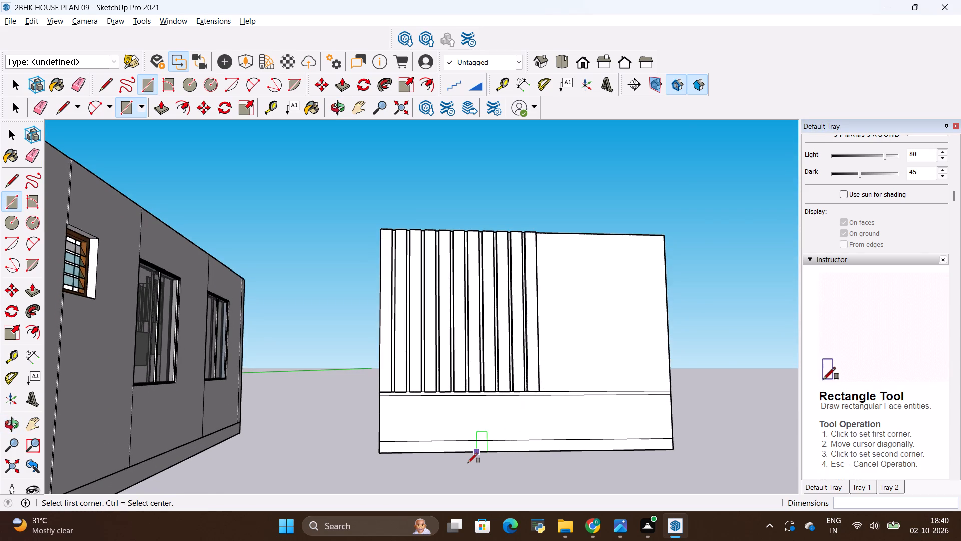
{"action": "scroll", "coordinate": [463, 467], "scroll_direction": "up", "scroll_amount": 6}
{"action": "key", "text": "p"}
{"action": "scroll", "coordinate": [461, 459], "scroll_direction": "up", "scroll_amount": 3}
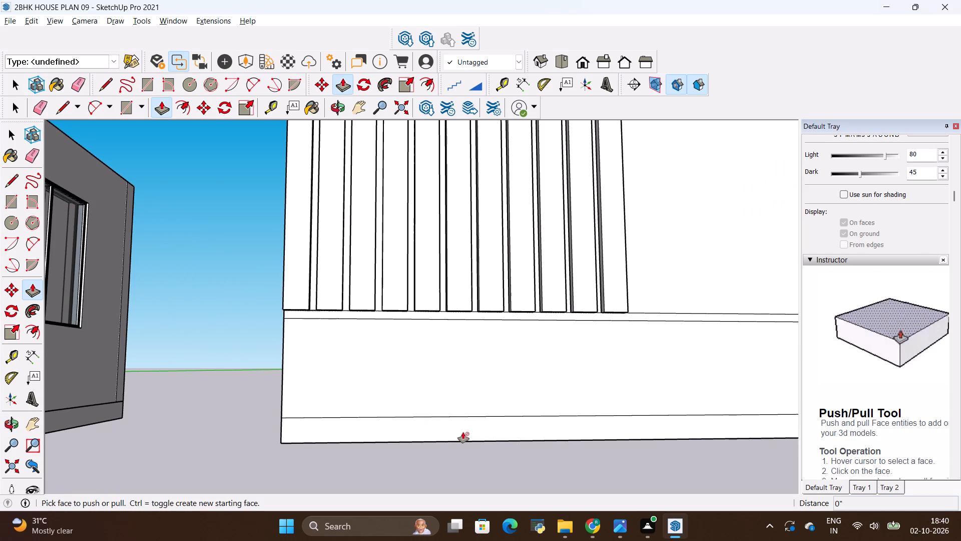
{"action": "left_click", "coordinate": [463, 430]}
{"action": "key", "text": "space"}
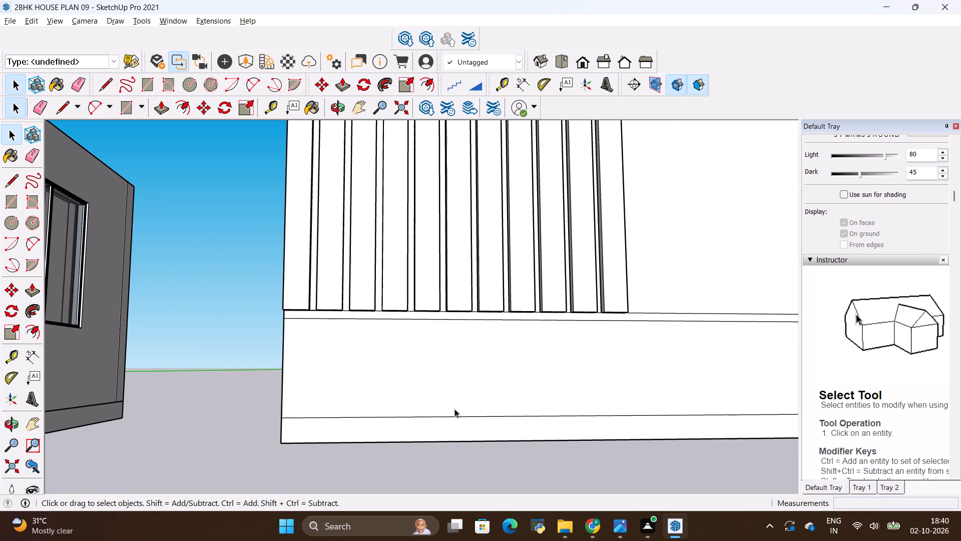
{"action": "double_click", "coordinate": [454, 409]}
{"action": "key", "text": "p"}
{"action": "left_click", "coordinate": [461, 429]}
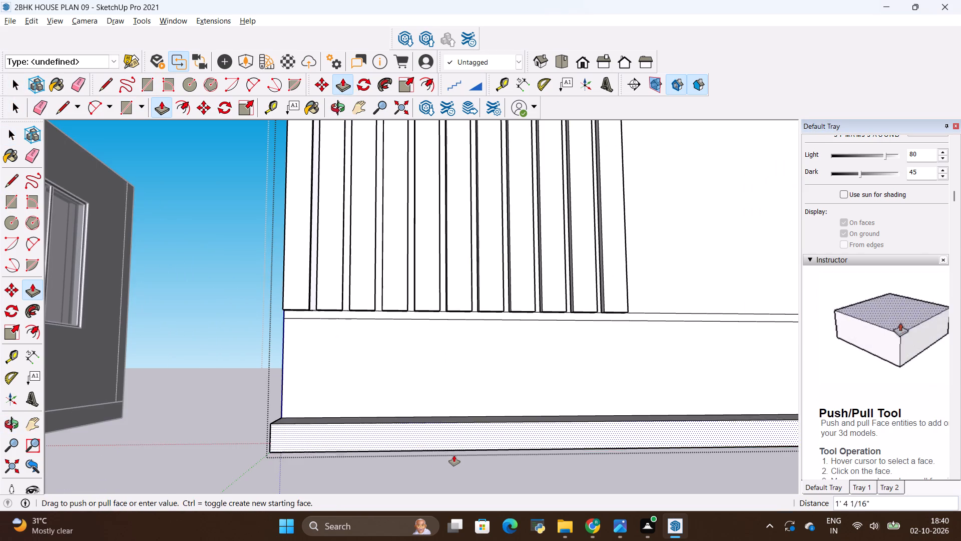
{"action": "middle_click_drag", "start_coordinate": [454, 455], "coordinate": [448, 506]}
{"action": "scroll", "coordinate": [461, 421], "scroll_direction": "down", "scroll_amount": 6}
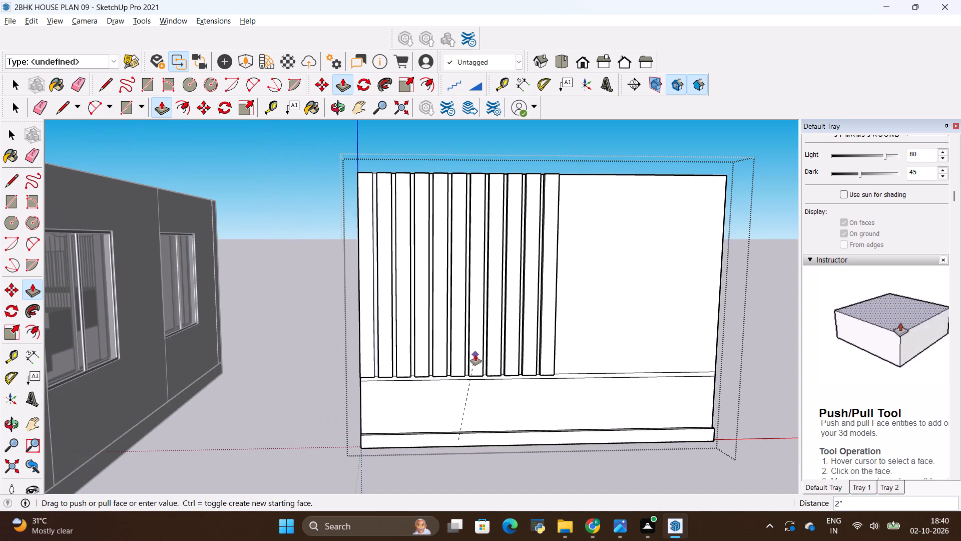
{"action": "middle_click_drag", "start_coordinate": [475, 355], "coordinate": [482, 397]}
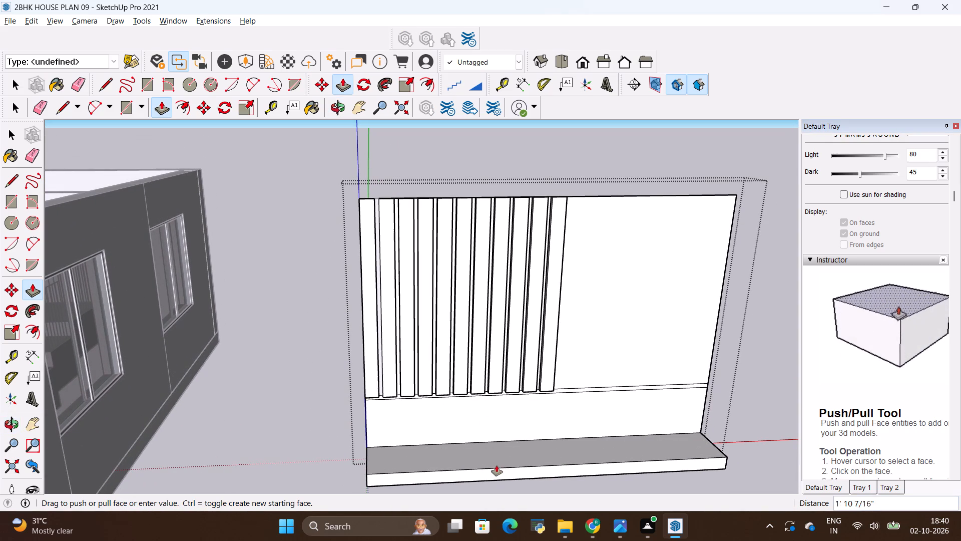
{"action": "type", "text": "2'"}
{"action": "key", "text": "Return"}
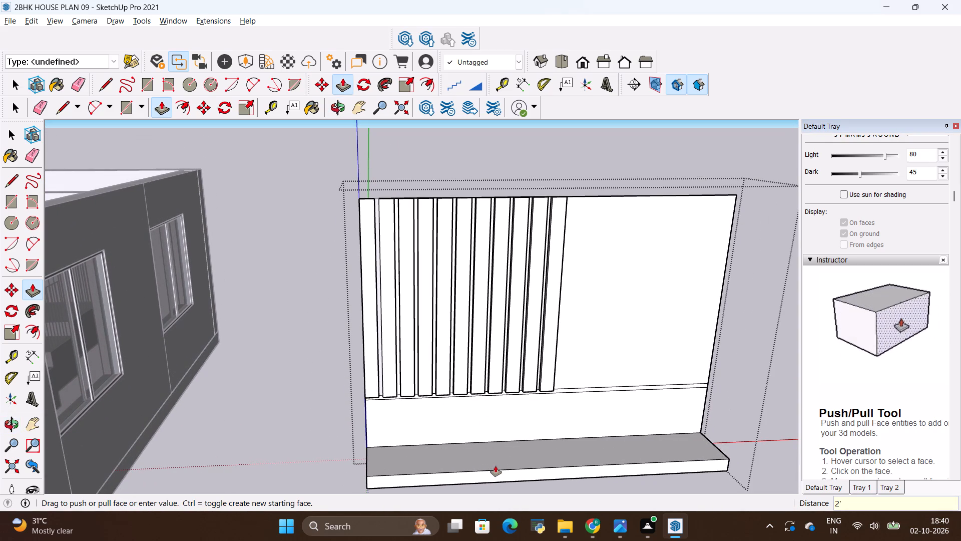
Pull the wide band above the base strip out by the same 2' to form the cabinet body.
{"action": "scroll", "coordinate": [629, 450], "scroll_direction": "down", "scroll_amount": 4}
{"action": "scroll", "coordinate": [611, 419], "scroll_direction": "up", "scroll_amount": 7}
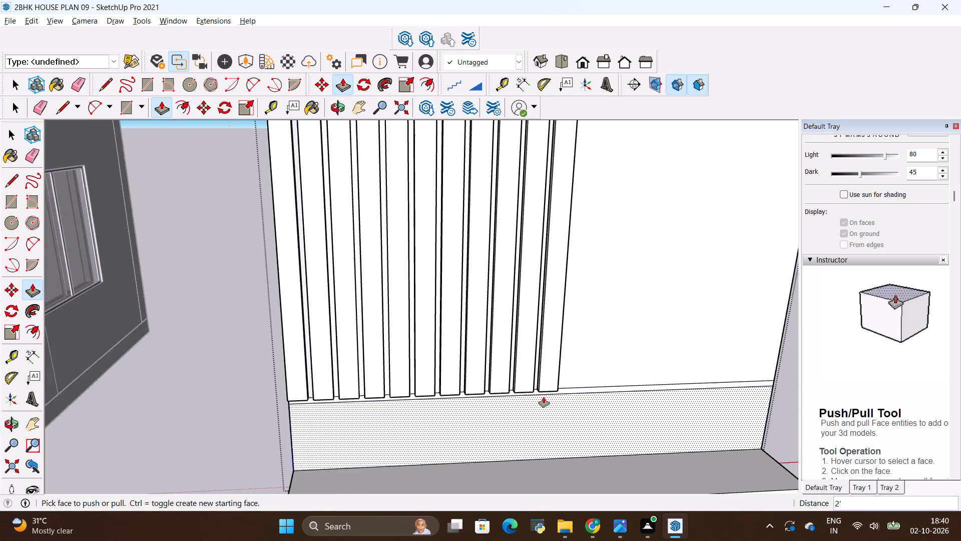
{"action": "scroll", "coordinate": [543, 397], "scroll_direction": "down", "scroll_amount": 5}
{"action": "middle_click_drag", "start_coordinate": [545, 419], "coordinate": [540, 378]}
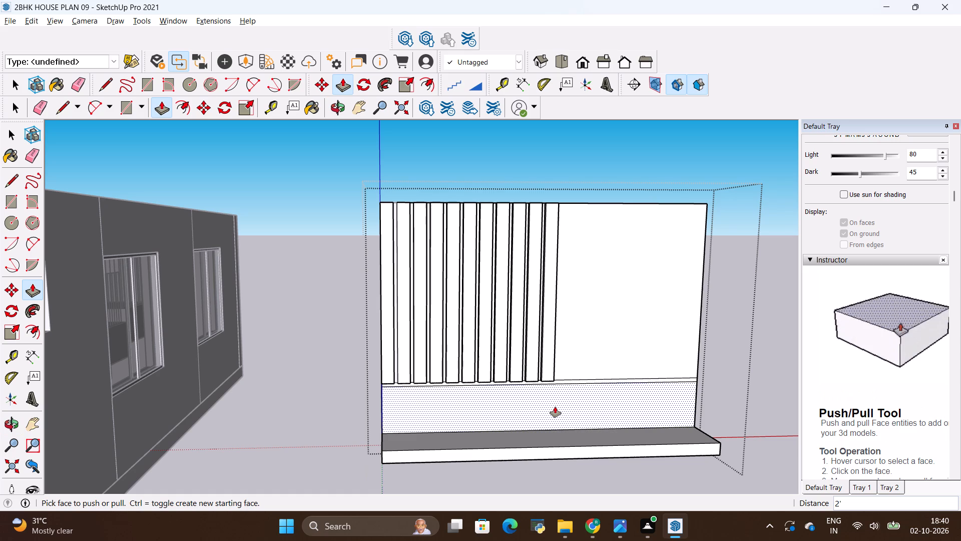
{"action": "double_click", "coordinate": [555, 407]}
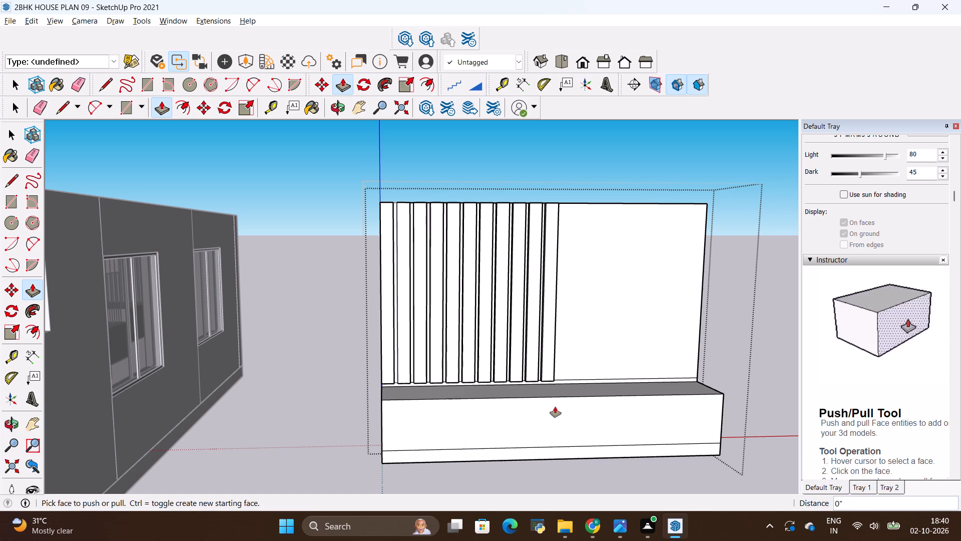
Pull the front face of the cabinet's base strip out a further 2".
{"action": "scroll", "coordinate": [573, 451], "scroll_direction": "up", "scroll_amount": 6}
{"action": "left_click", "coordinate": [570, 454]}
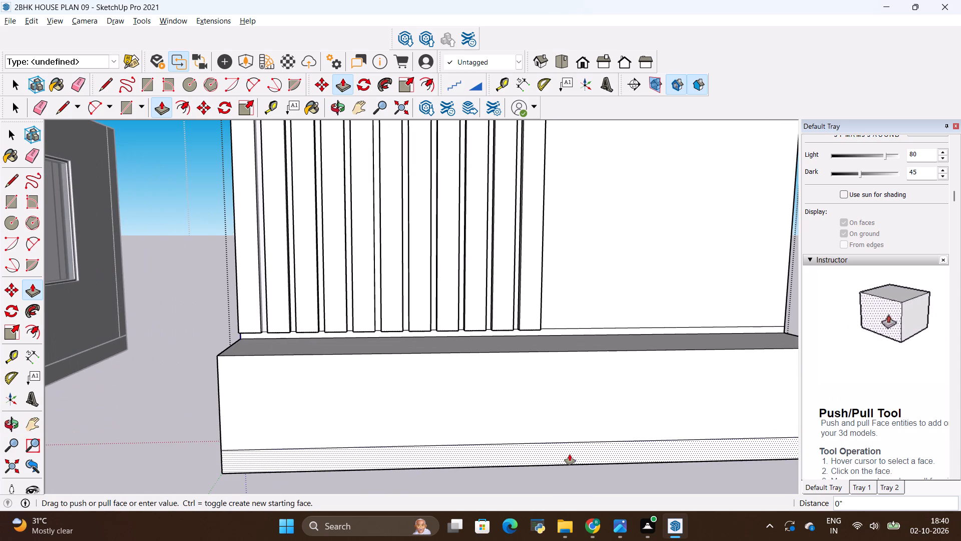
{"action": "key", "text": "BackSpace"}
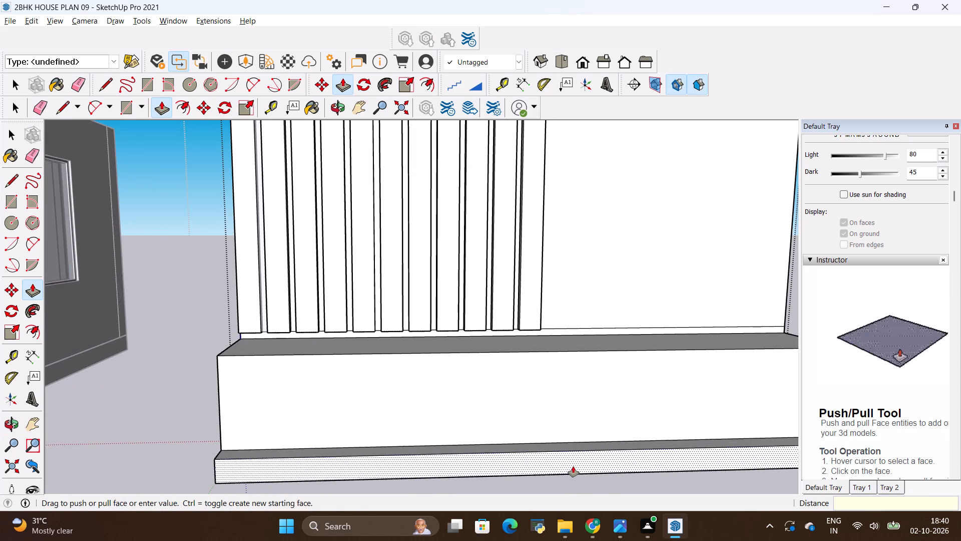
{"action": "key", "text": "2"}
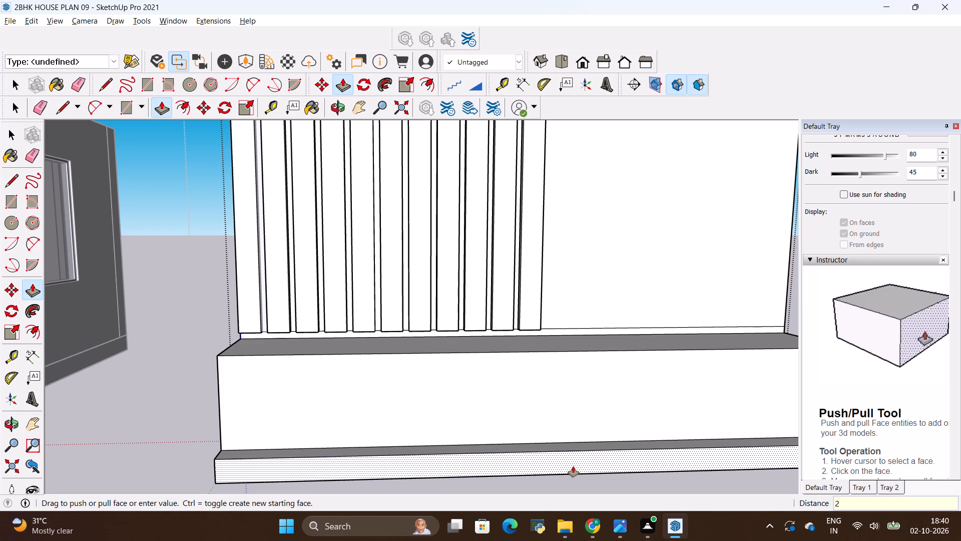
{"action": "key", "text": "shift+quotedbl"}
{"action": "key", "text": "Return"}
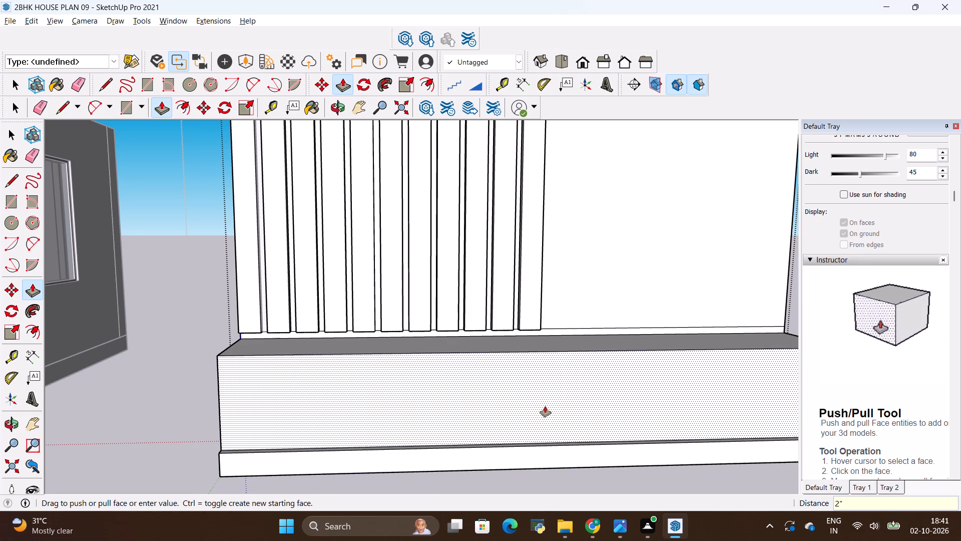
{"action": "key", "text": "Escape"}
Pull the thin strip above the cabinet body out 2', flush with the cabinet's front face.
{"action": "scroll", "coordinate": [536, 311], "scroll_direction": "up", "scroll_amount": 3}
{"action": "scroll", "coordinate": [538, 369], "scroll_direction": "down", "scroll_amount": 7}
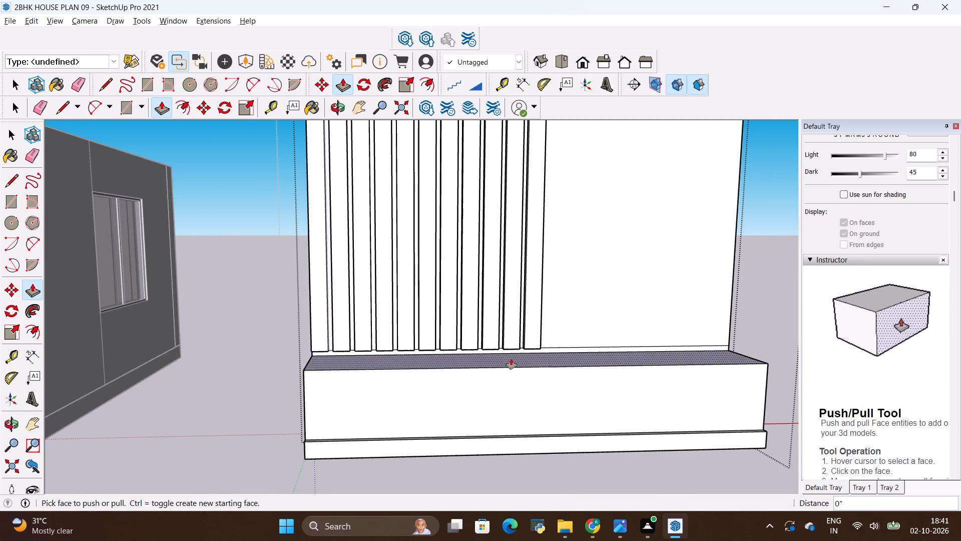
{"action": "scroll", "coordinate": [508, 352], "scroll_direction": "up", "scroll_amount": 6}
{"action": "scroll", "coordinate": [550, 351], "scroll_direction": "up", "scroll_amount": 4}
{"action": "left_click", "coordinate": [550, 351]}
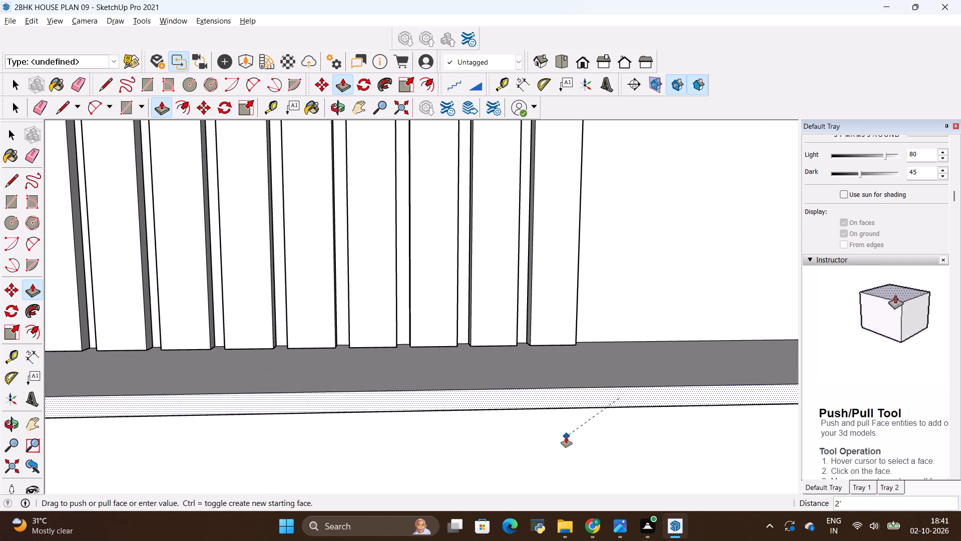
{"action": "left_click", "coordinate": [566, 437]}
Extend the countertop's front edge 2" beyond the cabinet body, in line with the base strip.
{"action": "left_click", "coordinate": [566, 398]}
{"action": "scroll", "coordinate": [566, 407], "scroll_direction": "down", "scroll_amount": 5}
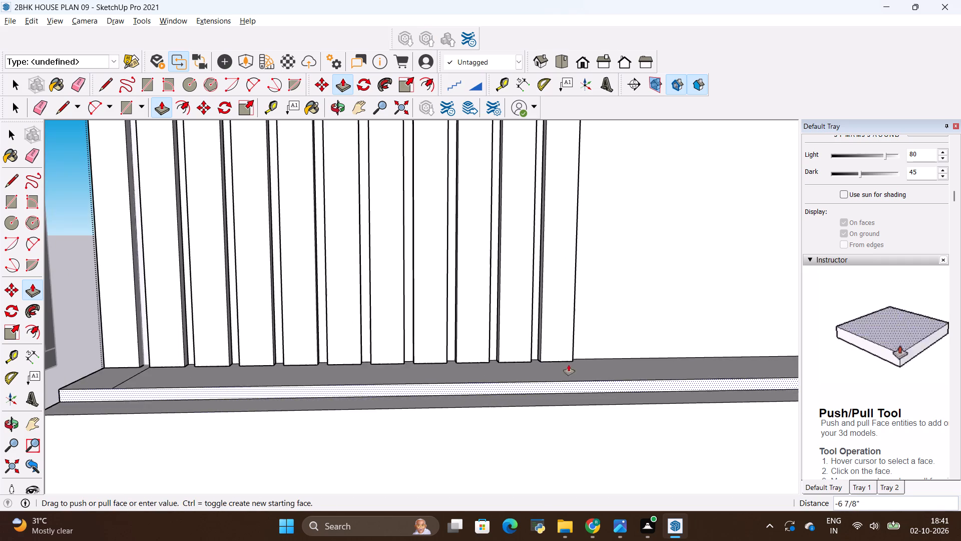
{"action": "scroll", "coordinate": [569, 364], "scroll_direction": "down", "scroll_amount": 9}
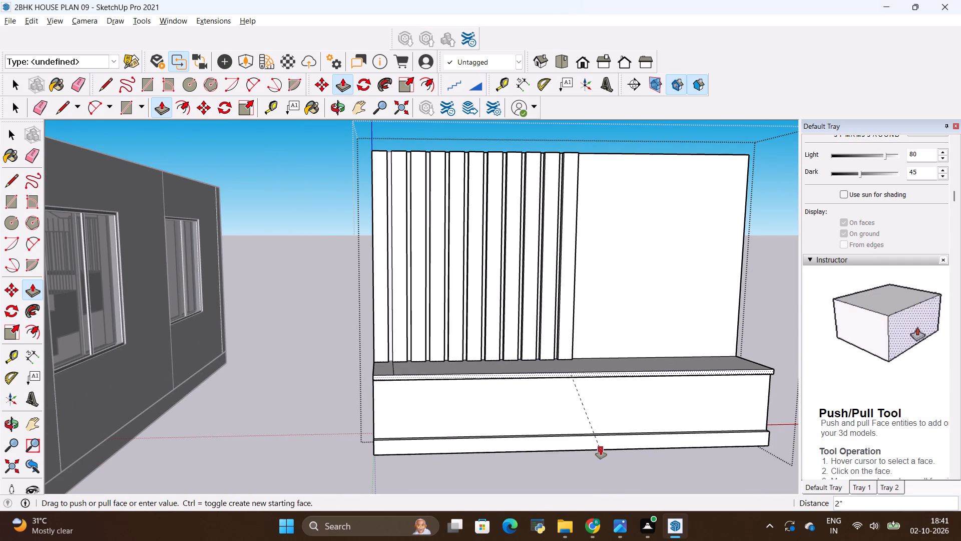
{"action": "left_click", "coordinate": [601, 448]}
Erase the stray line crossing the countertop near the first fluted strip.
{"action": "scroll", "coordinate": [552, 353], "scroll_direction": "up", "scroll_amount": 8}
{"action": "scroll", "coordinate": [555, 396], "scroll_direction": "down", "scroll_amount": 3}
{"action": "middle_click_drag", "start_coordinate": [348, 375], "coordinate": [350, 413]}
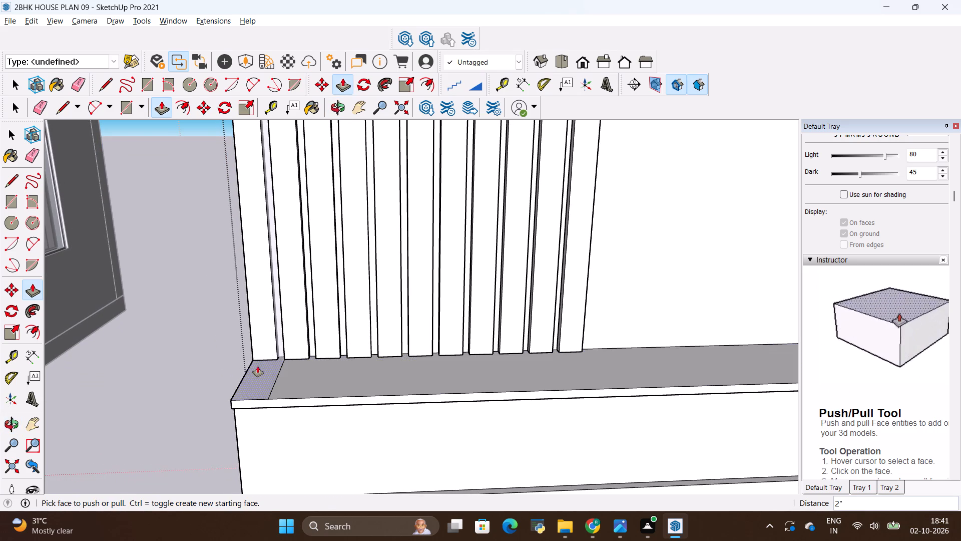
{"action": "key", "text": "e"}
{"action": "left_click_drag", "start_coordinate": [269, 375], "coordinate": [280, 382]}
{"action": "scroll", "coordinate": [222, 392], "scroll_direction": "down", "scroll_amount": 9}
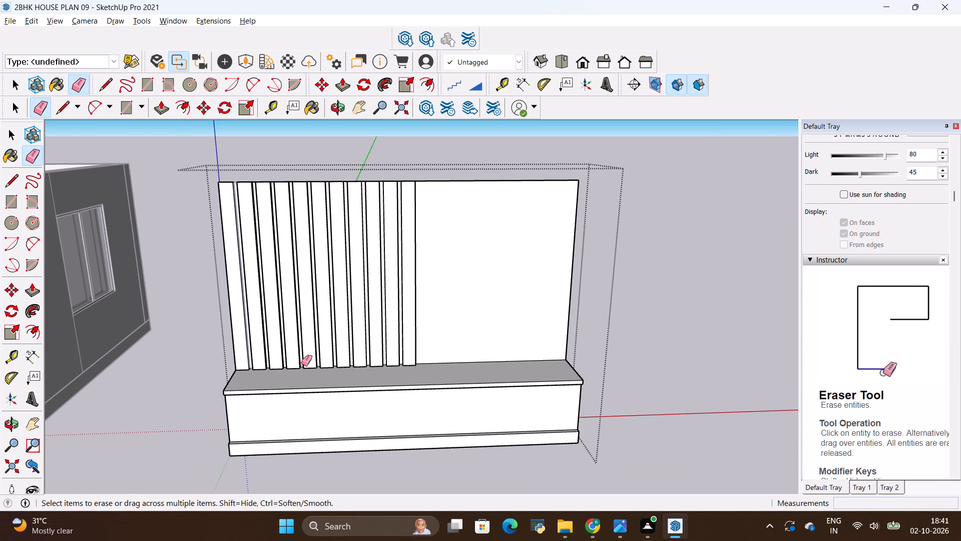
Examine the TV panel's placement in the reference photo and compare it with the modelled fluted wall.
{"action": "scroll", "coordinate": [402, 195], "scroll_direction": "up", "scroll_amount": 6}
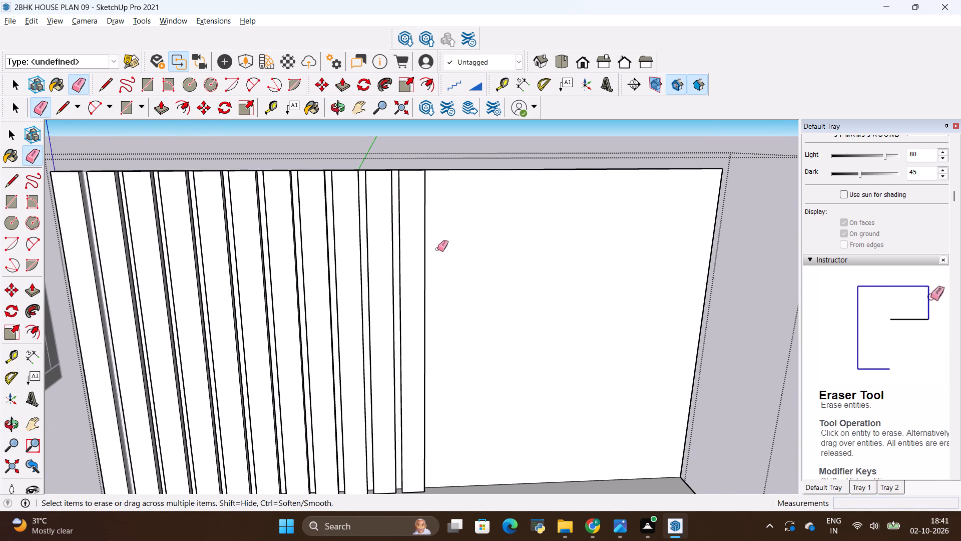
{"action": "key", "text": "alt+Tab"}
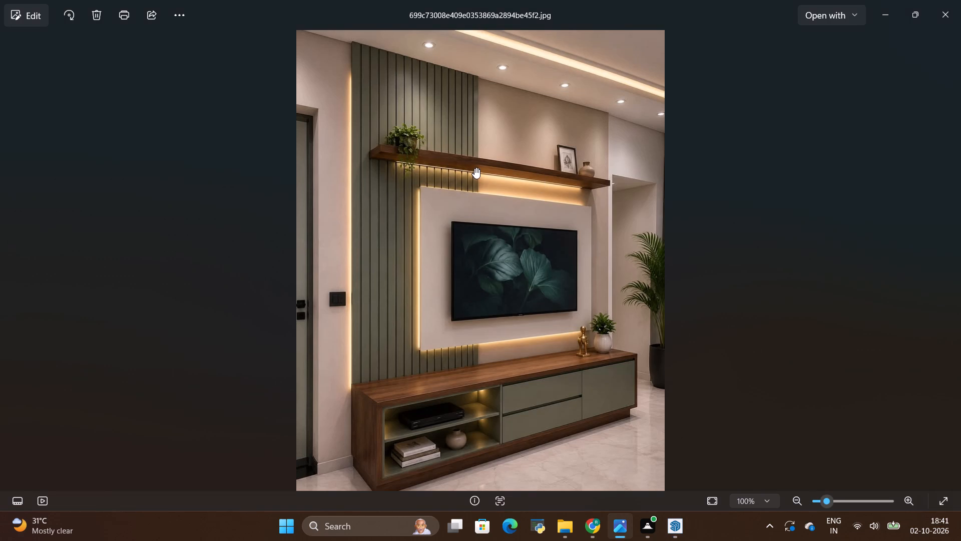
{"action": "key", "text": "alt+Tab"}
{"action": "scroll", "coordinate": [423, 271], "scroll_direction": "down", "scroll_amount": 4}
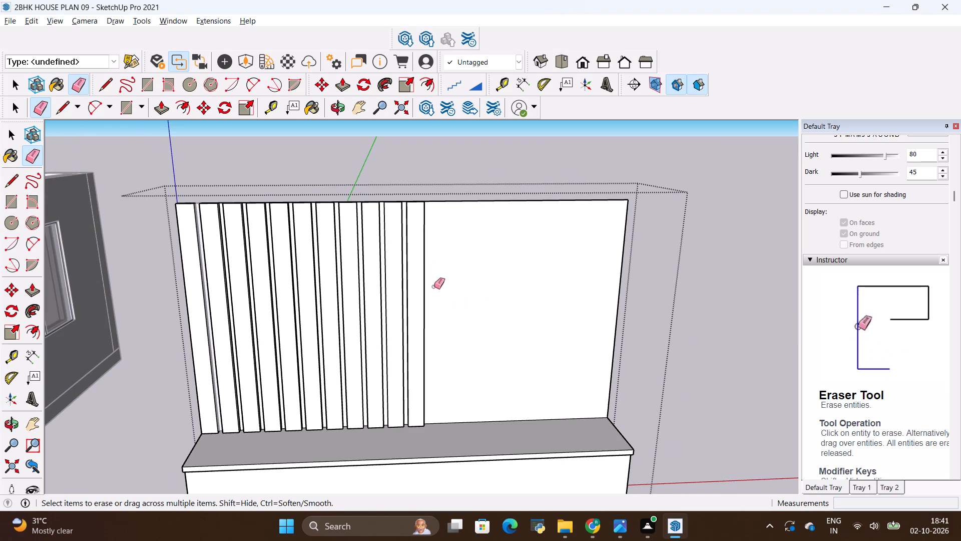
{"action": "scroll", "coordinate": [267, 298], "scroll_direction": "up", "scroll_amount": 2}
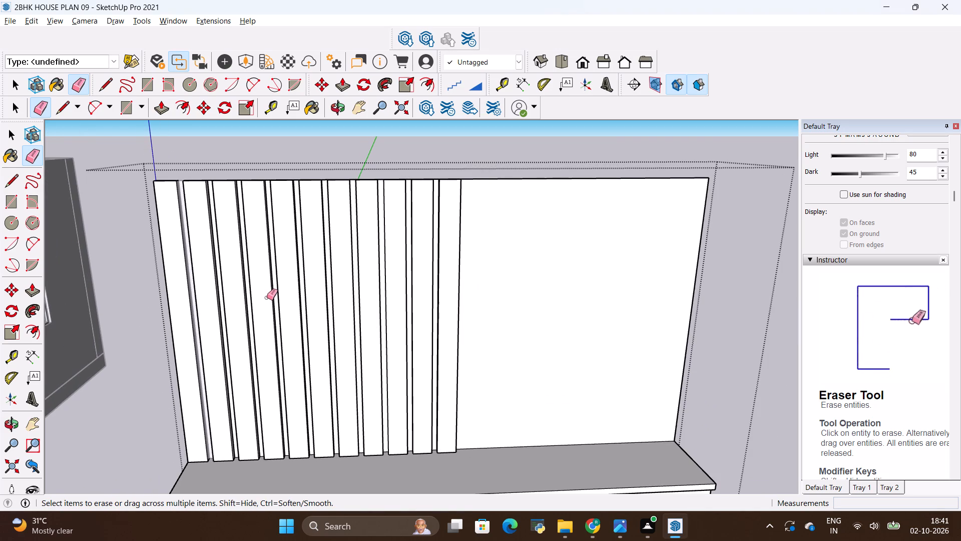
{"action": "scroll", "coordinate": [263, 293], "scroll_direction": "up", "scroll_amount": 3}
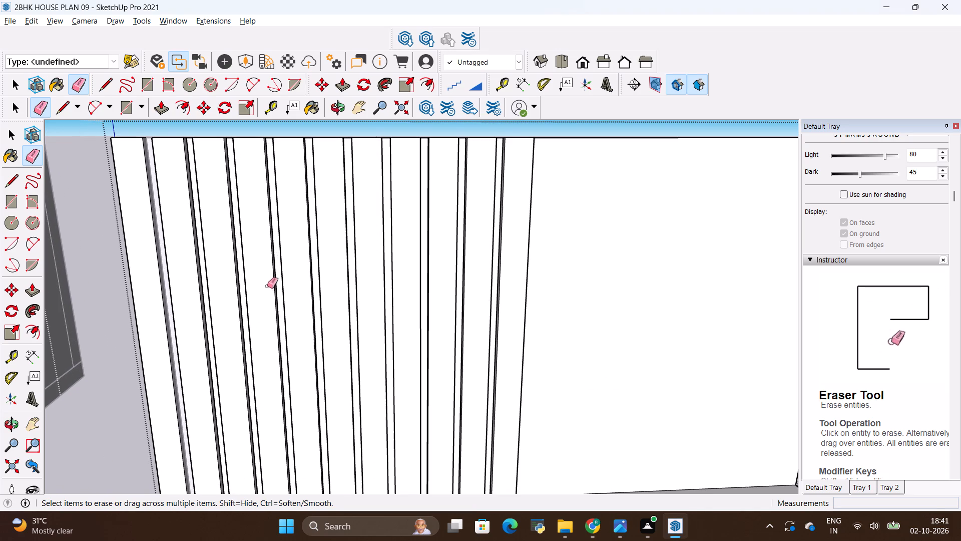
{"action": "scroll", "coordinate": [247, 261], "scroll_direction": "up", "scroll_amount": 4}
{"action": "scroll", "coordinate": [328, 260], "scroll_direction": "down", "scroll_amount": 7}
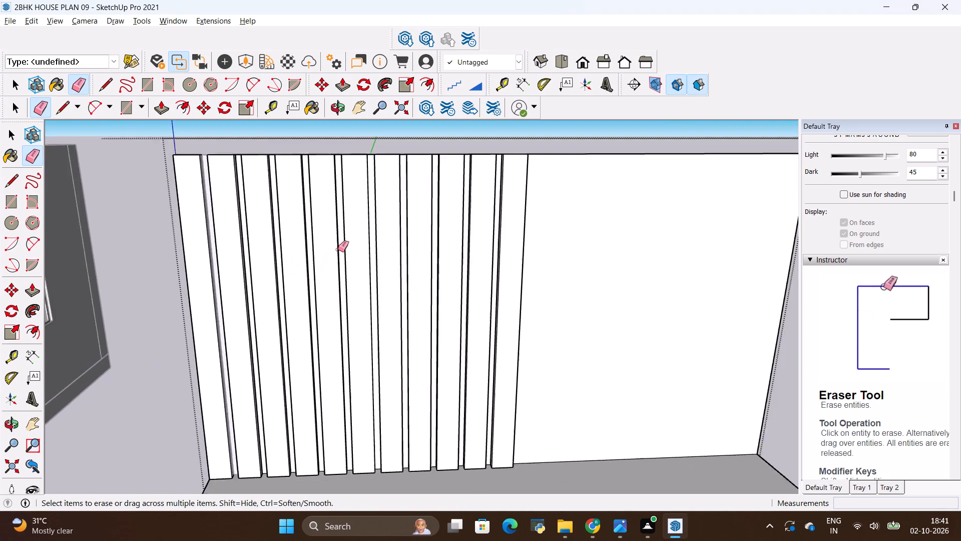
{"action": "scroll", "coordinate": [338, 249], "scroll_direction": "down", "scroll_amount": 2}
Draw a TV back panel rectangle about 6' 5" by 3' 7", spanning from the middle fluted strips onto the plain wall.
{"action": "key", "text": "r"}
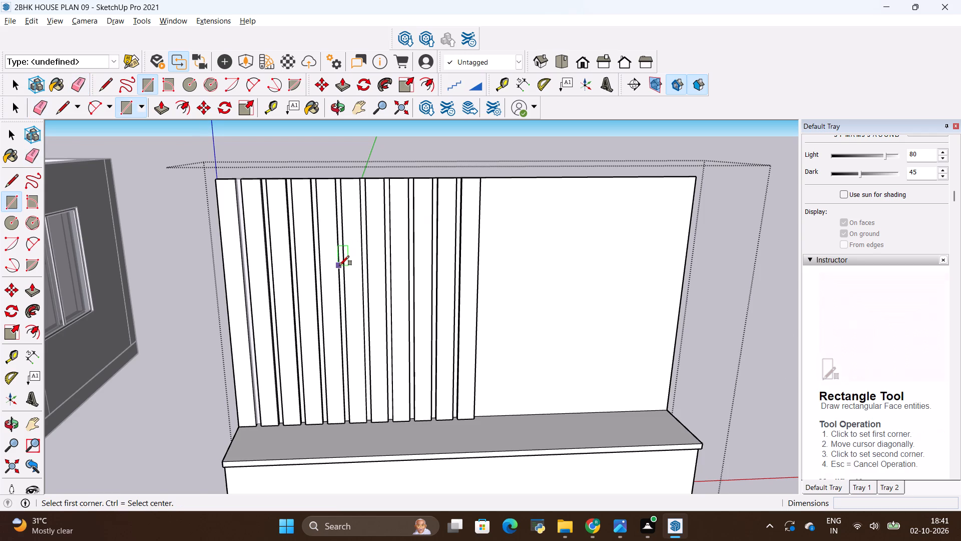
{"action": "scroll", "coordinate": [339, 265], "scroll_direction": "up", "scroll_amount": 15}
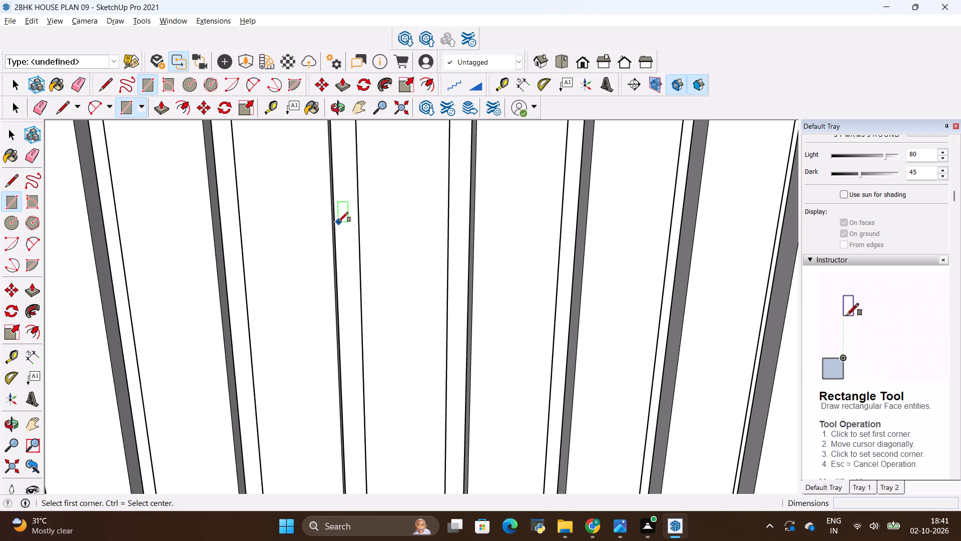
{"action": "scroll", "coordinate": [338, 222], "scroll_direction": "up", "scroll_amount": 6}
{"action": "left_click", "coordinate": [334, 223]}
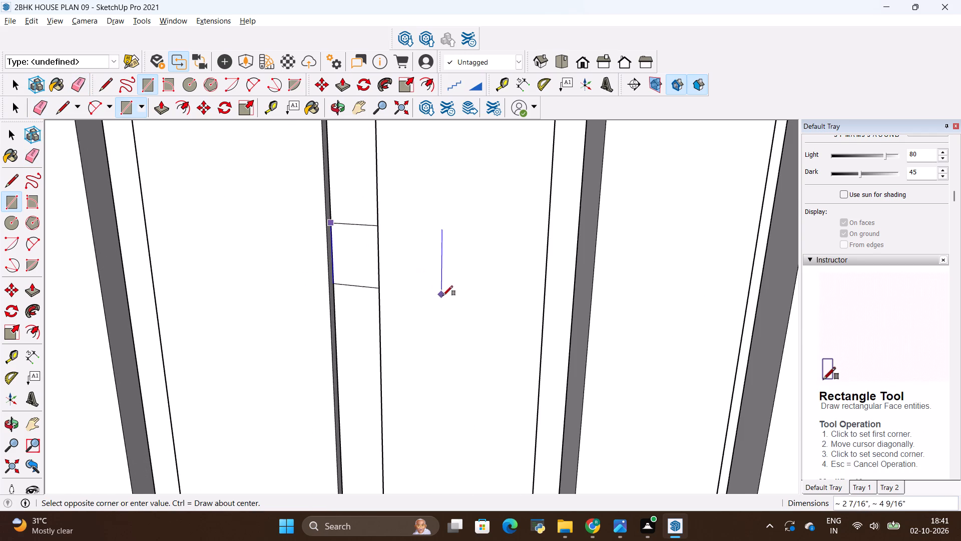
{"action": "scroll", "coordinate": [396, 284], "scroll_direction": "down", "scroll_amount": 20}
{"action": "scroll", "coordinate": [396, 284], "scroll_direction": "down", "scroll_amount": 2}
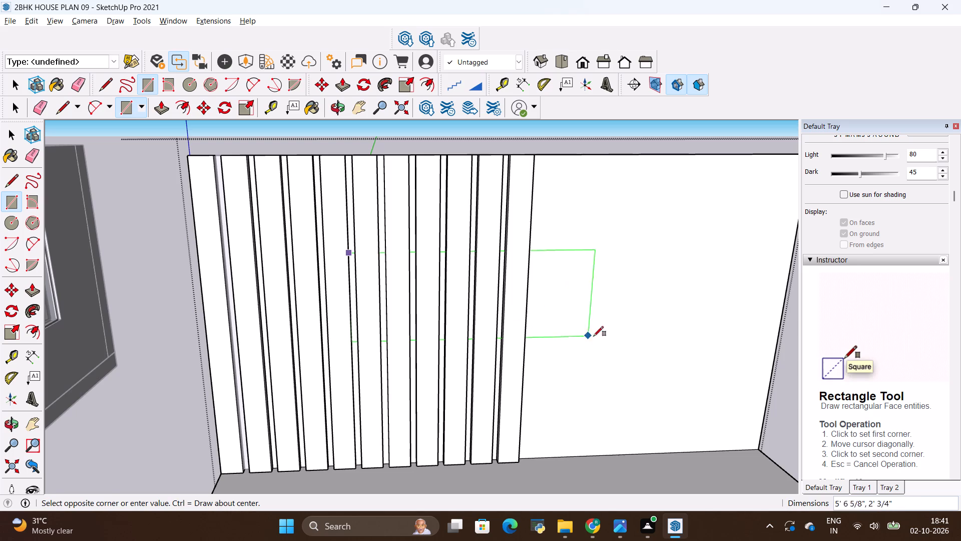
{"action": "scroll", "coordinate": [615, 379], "scroll_direction": "down", "scroll_amount": 4}
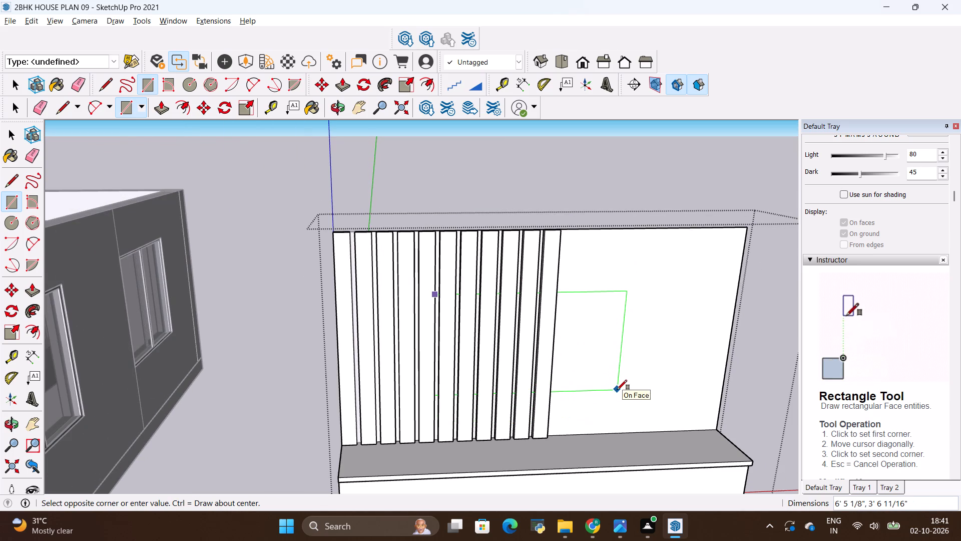
{"action": "left_click", "coordinate": [617, 390]}
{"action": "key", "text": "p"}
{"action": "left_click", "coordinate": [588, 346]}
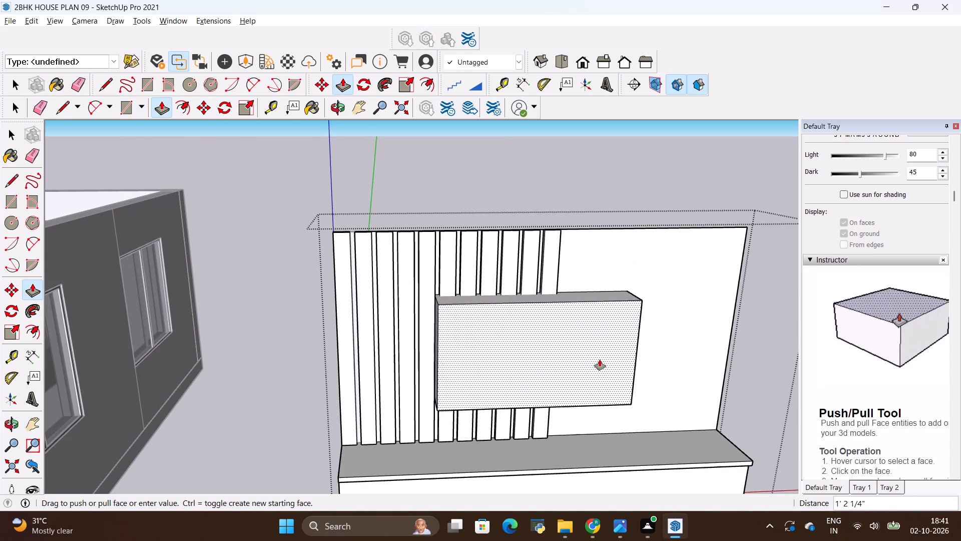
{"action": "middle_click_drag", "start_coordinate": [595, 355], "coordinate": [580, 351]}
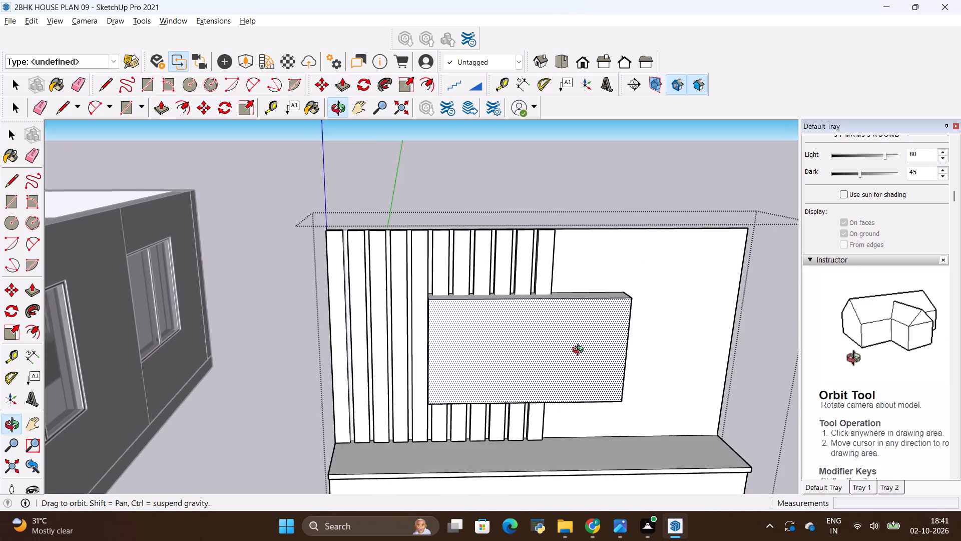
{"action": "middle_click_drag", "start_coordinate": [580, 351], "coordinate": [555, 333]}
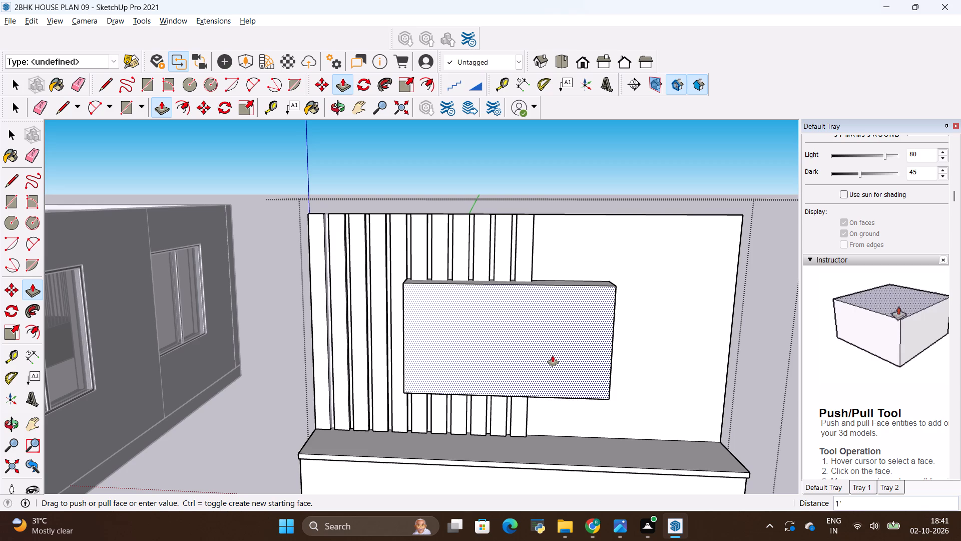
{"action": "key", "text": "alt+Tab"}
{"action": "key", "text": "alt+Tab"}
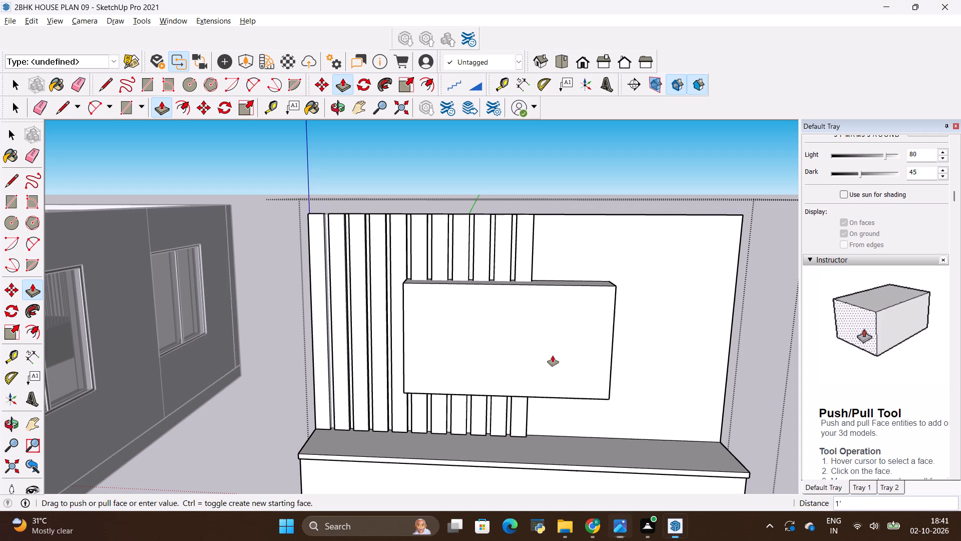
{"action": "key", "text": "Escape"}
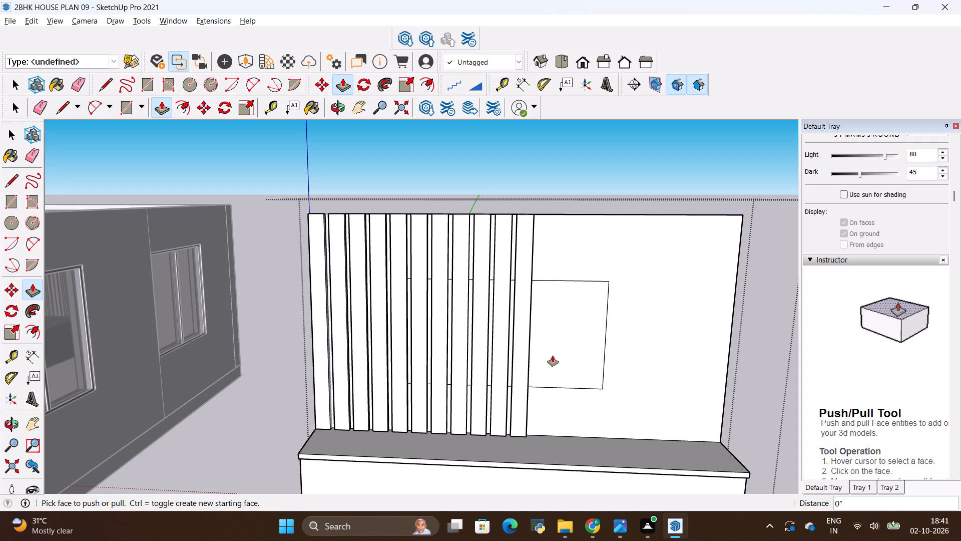
Undo the TV back panel rectangle.
{"action": "key", "text": "alt+BackSpace"}
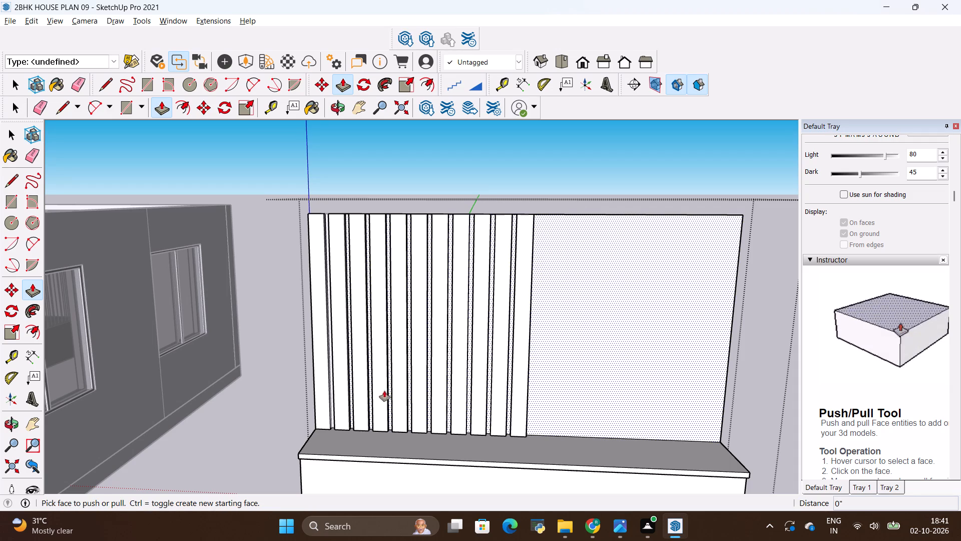
Draw a larger TV back panel rectangle, about 7' 9" by 4' 4 1/2", from the groove after the fourth fluted strip onto the plain wall.
{"action": "scroll", "coordinate": [391, 318], "scroll_direction": "up", "scroll_amount": 10}
{"action": "scroll", "coordinate": [385, 252], "scroll_direction": "up", "scroll_amount": 2}
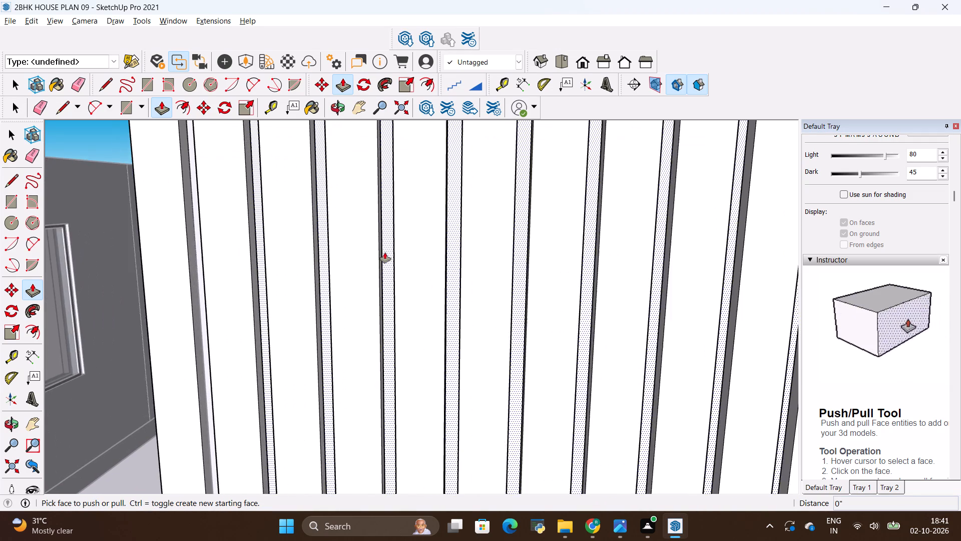
{"action": "left_click", "coordinate": [385, 236]}
{"action": "scroll", "coordinate": [377, 270], "scroll_direction": "down", "scroll_amount": 5}
{"action": "key", "text": "Escape"}
{"action": "scroll", "coordinate": [385, 278], "scroll_direction": "up", "scroll_amount": 3}
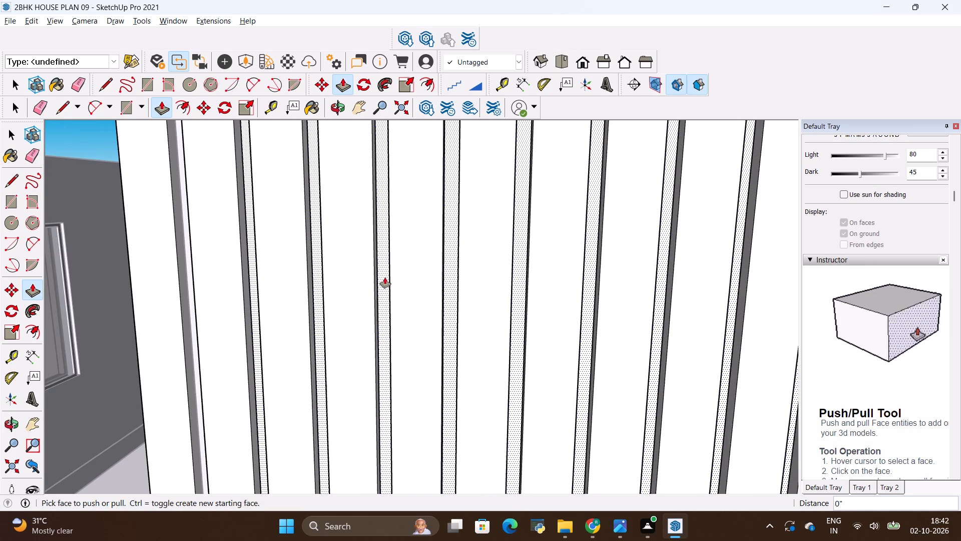
{"action": "key", "text": "r"}
{"action": "scroll", "coordinate": [380, 259], "scroll_direction": "up", "scroll_amount": 3}
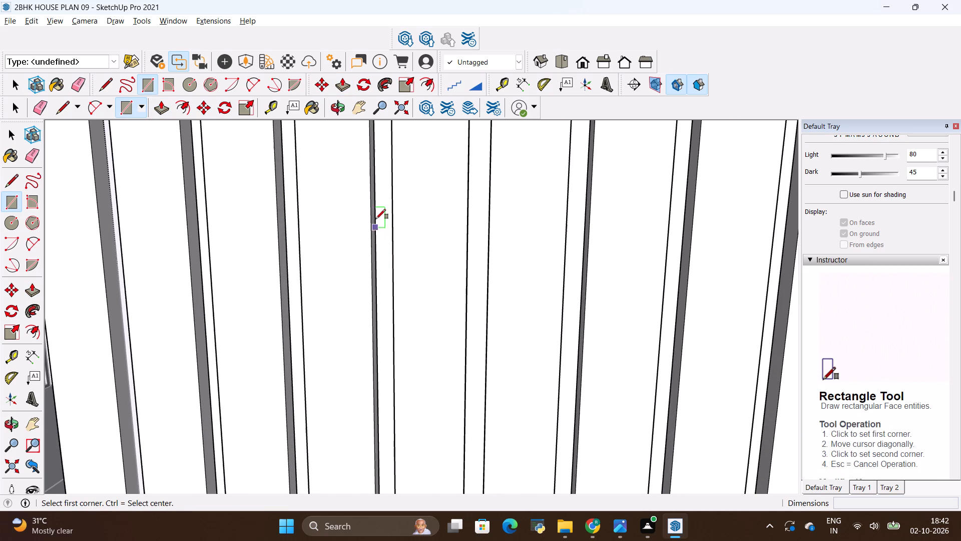
{"action": "left_click", "coordinate": [382, 217]}
{"action": "scroll", "coordinate": [352, 269], "scroll_direction": "down", "scroll_amount": 11}
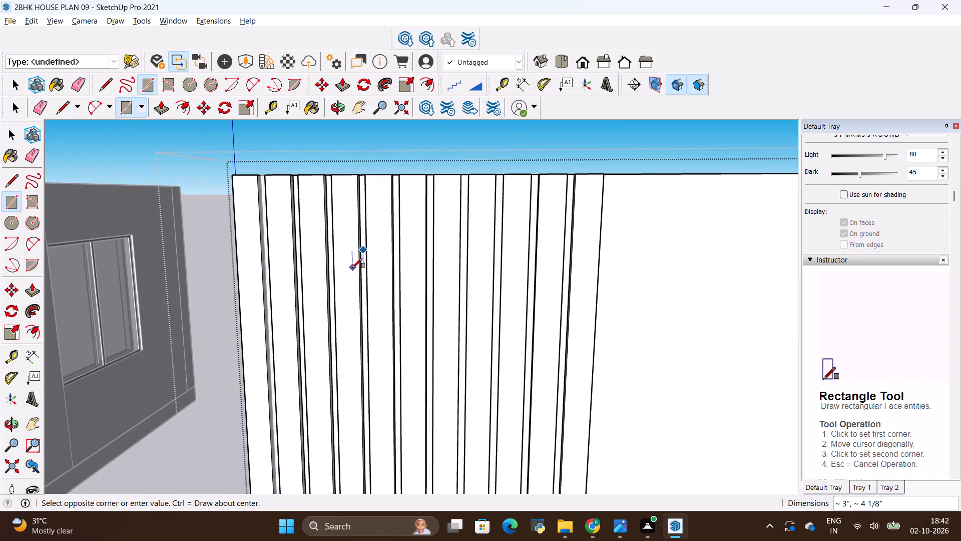
{"action": "scroll", "coordinate": [352, 268], "scroll_direction": "down", "scroll_amount": 6}
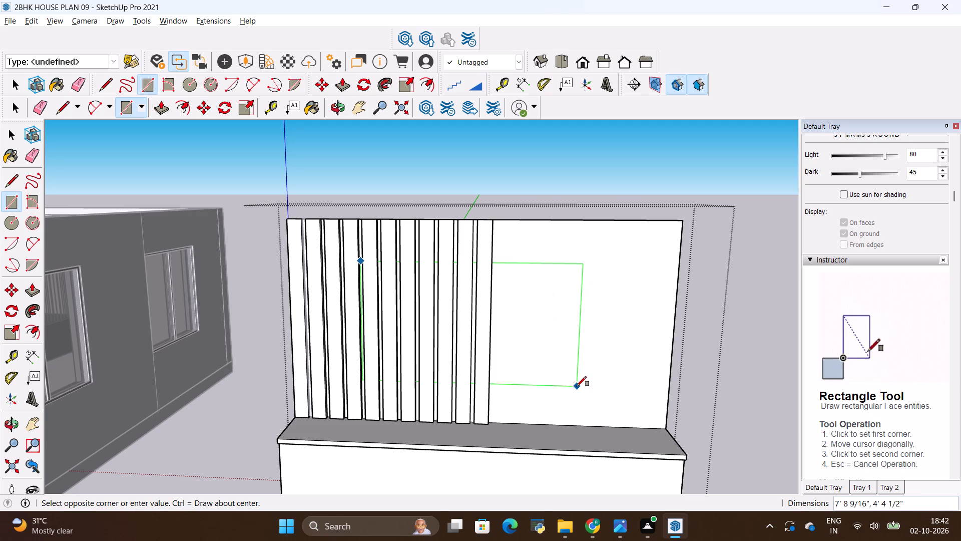
{"action": "left_click", "coordinate": [579, 386]}
Extrude the TV back panel rectangle 3" out from the wall, in front of the fluted strips.
{"action": "key", "text": "p"}
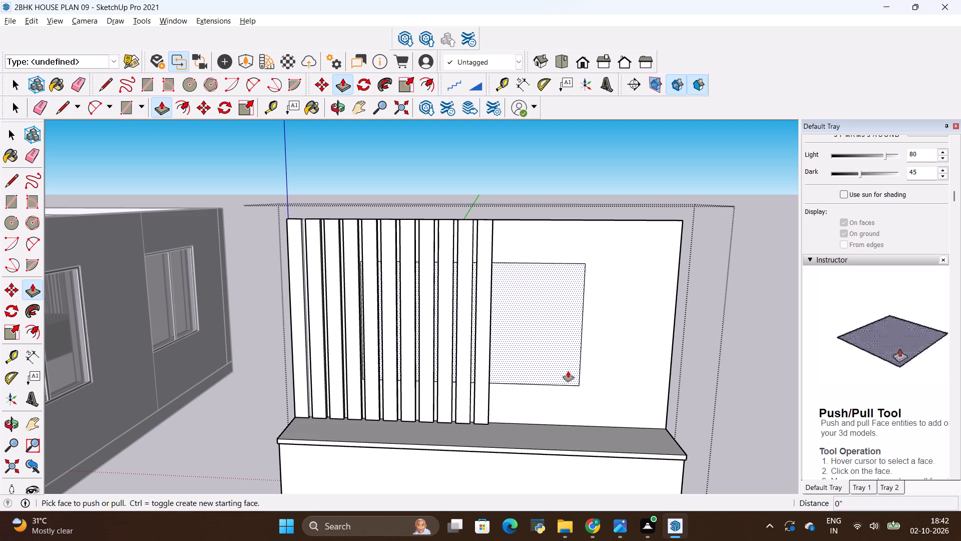
{"action": "left_click", "coordinate": [568, 368]}
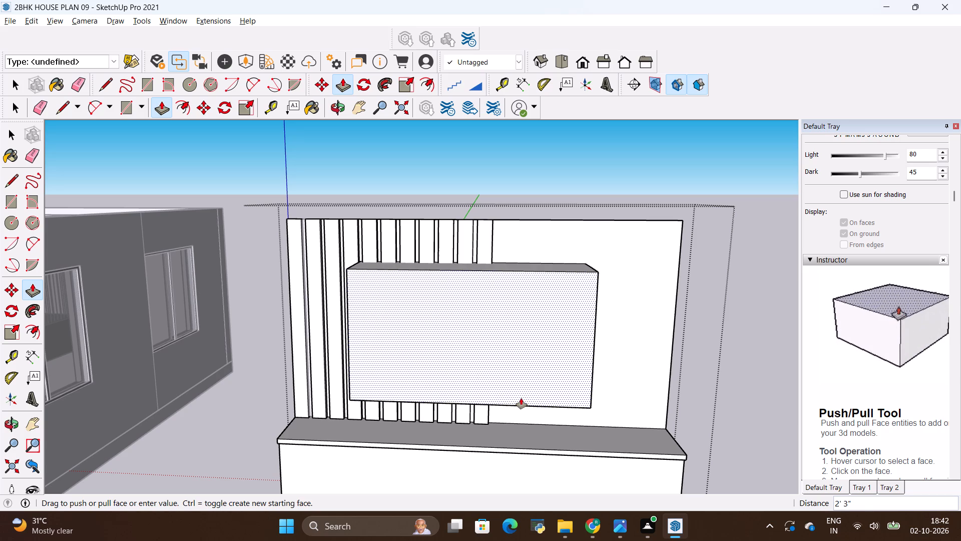
{"action": "key", "text": "BackSpace"}
{"action": "key", "text": "3"}
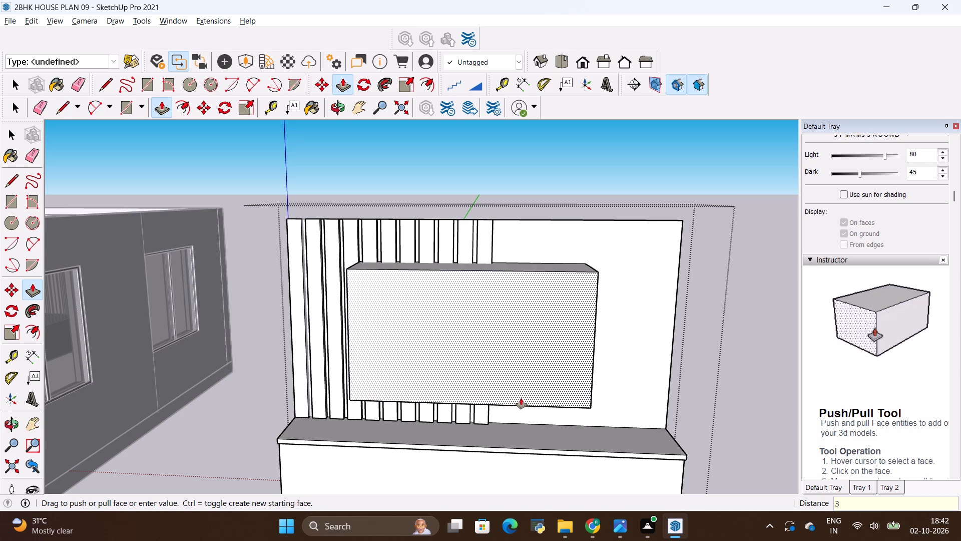
{"action": "key", "text": "shift+quotedbl"}
{"action": "key", "text": "Return"}
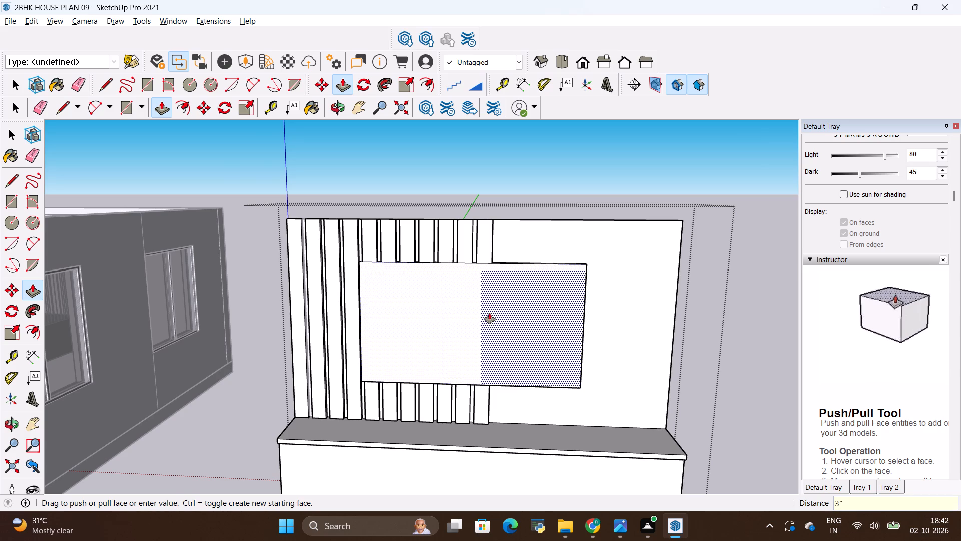
{"action": "scroll", "coordinate": [479, 261], "scroll_direction": "up", "scroll_amount": 15}
{"action": "middle_click_drag", "start_coordinate": [482, 279], "coordinate": [465, 441]}
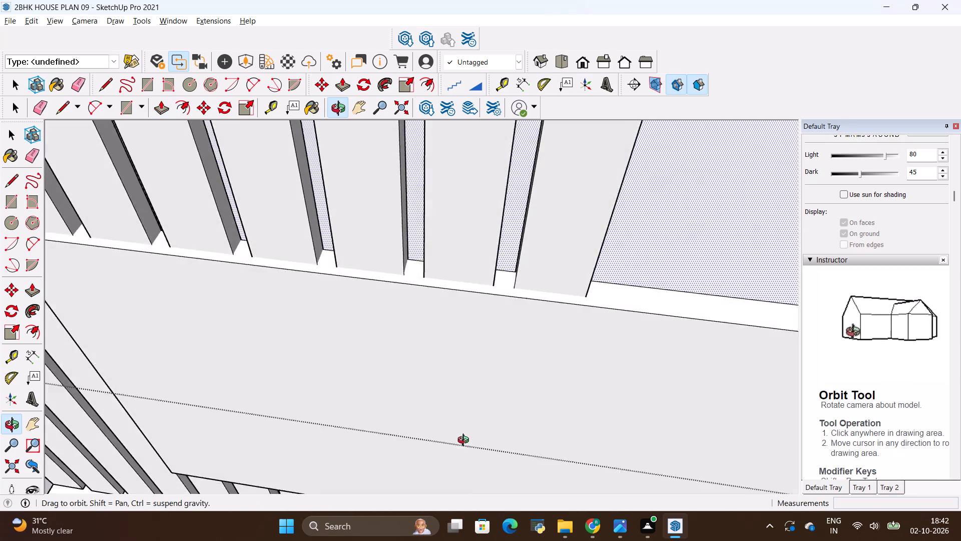
{"action": "middle_click_drag", "start_coordinate": [465, 441], "coordinate": [505, 276]}
{"action": "key", "text": "Escape"}
{"action": "scroll", "coordinate": [419, 260], "scroll_direction": "down", "scroll_amount": 16}
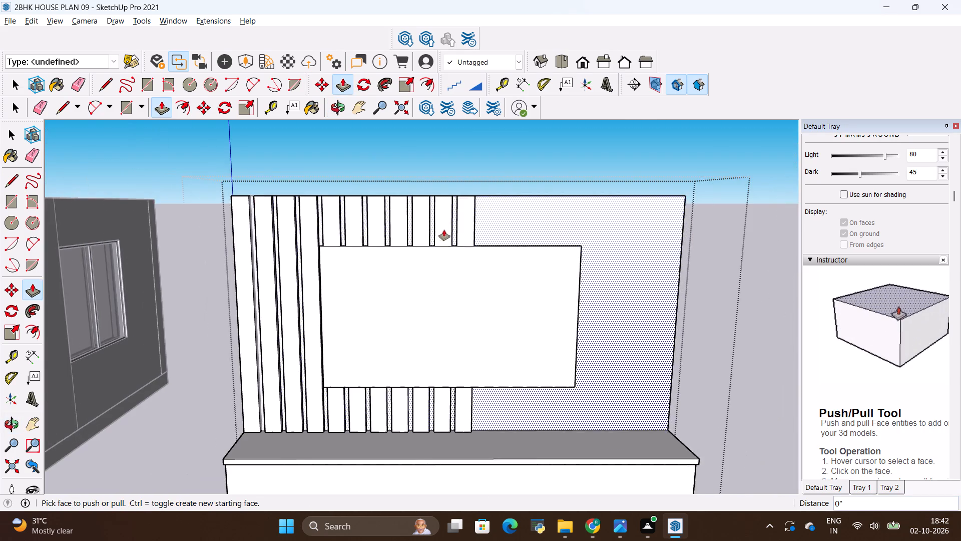
Check the TV in the reference photo and draw a TV rectangle about 4' 8" by 2' 6" in the middle of the back panel.
{"action": "scroll", "coordinate": [411, 351], "scroll_direction": "up", "scroll_amount": 4}
{"action": "key", "text": "alt+Tab"}
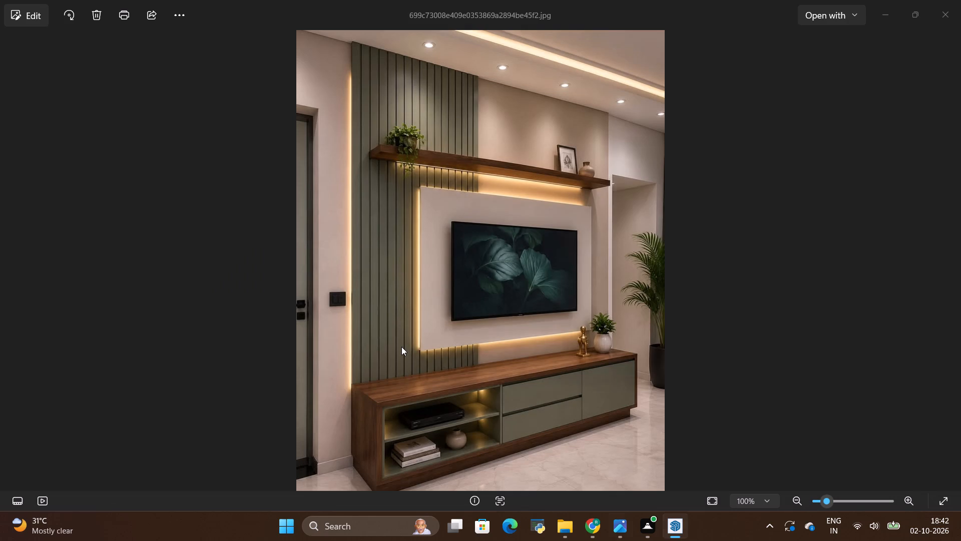
{"action": "key", "text": "alt+Tab"}
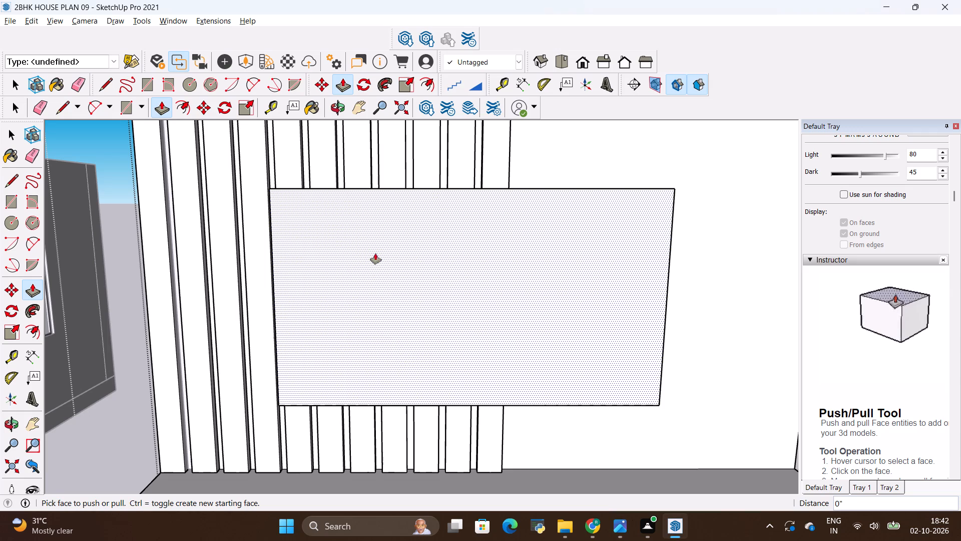
{"action": "key", "text": "r"}
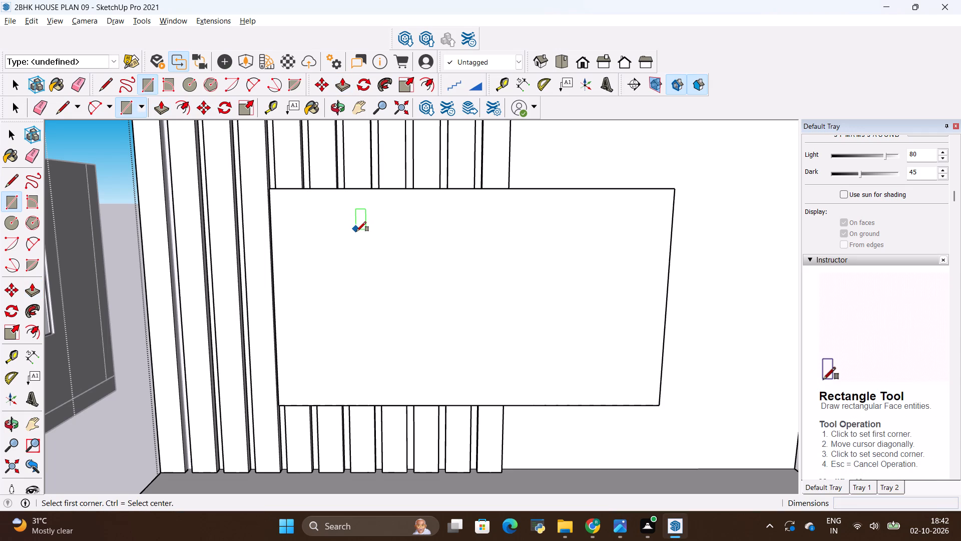
{"action": "left_click", "coordinate": [350, 239]}
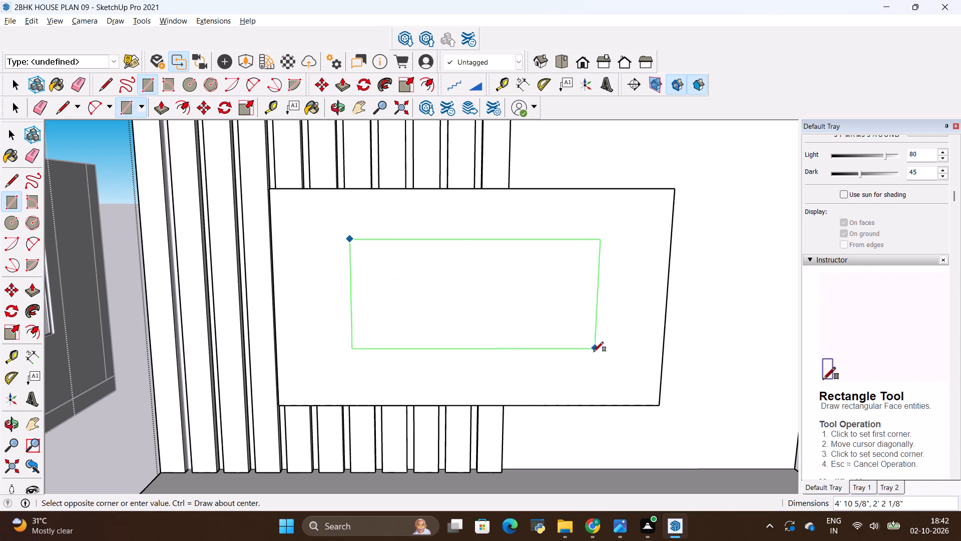
{"action": "left_click", "coordinate": [584, 363]}
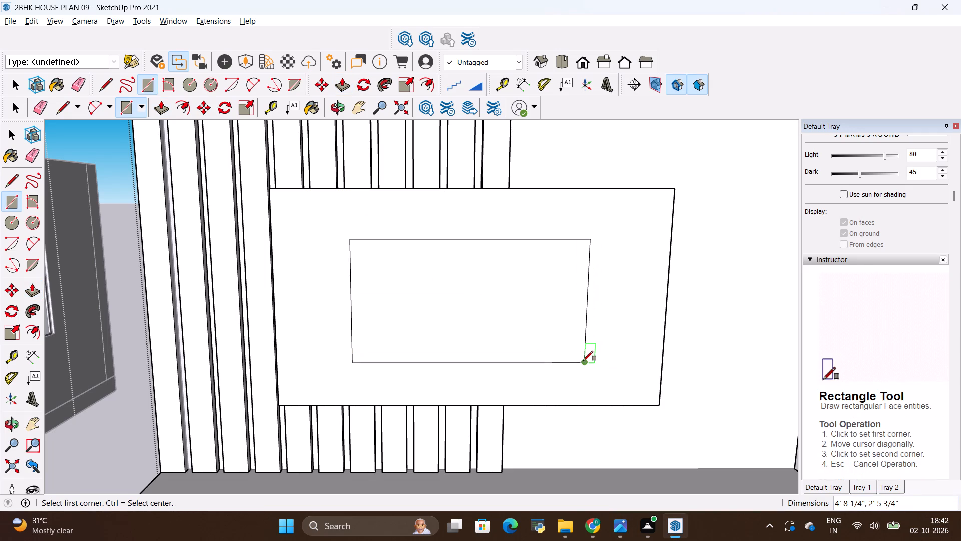
Extrude the TV rectangle 2" out from the back panel.
{"action": "key", "text": "p"}
{"action": "left_click", "coordinate": [537, 332]}
{"action": "key", "text": "BackSpace"}
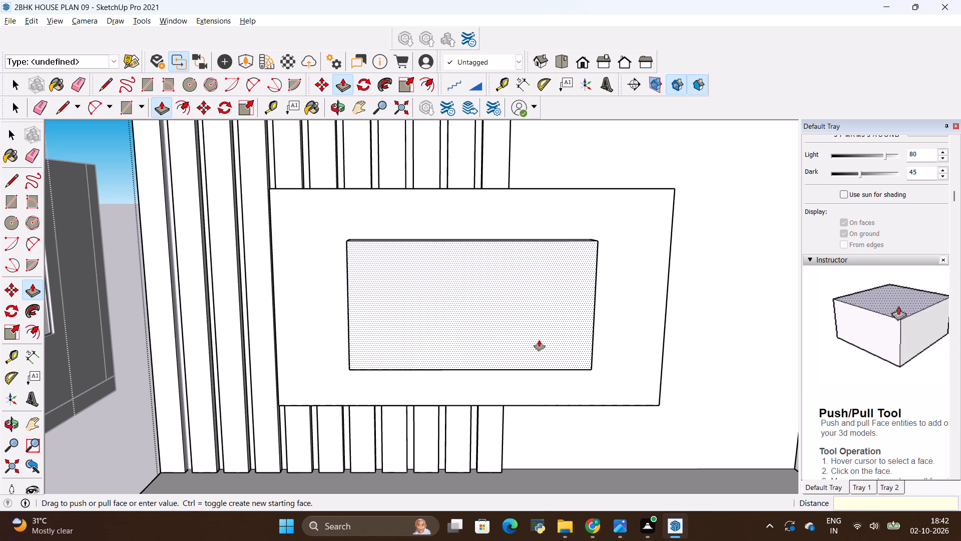
{"action": "type", "text": "2\""}
{"action": "key", "text": "Return"}
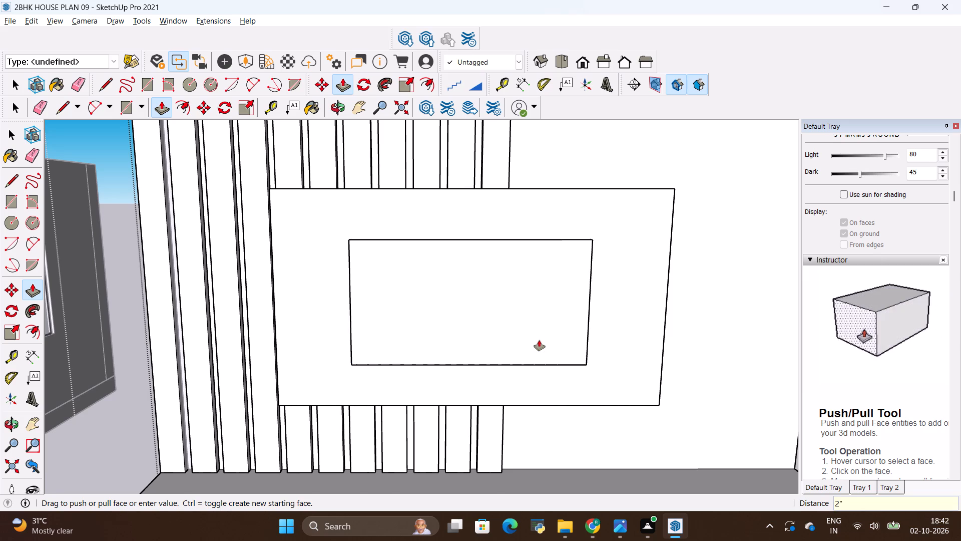
{"action": "scroll", "coordinate": [545, 241], "scroll_direction": "up", "scroll_amount": 12}
{"action": "middle_click_drag", "start_coordinate": [541, 280], "coordinate": [538, 398]}
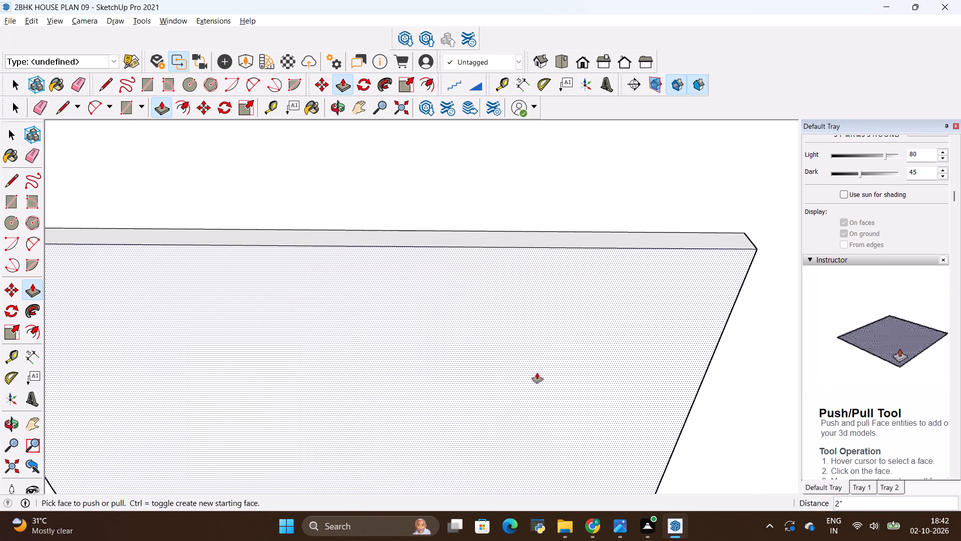
{"action": "scroll", "coordinate": [519, 325], "scroll_direction": "down", "scroll_amount": 8}
{"action": "scroll", "coordinate": [512, 278], "scroll_direction": "down", "scroll_amount": 4}
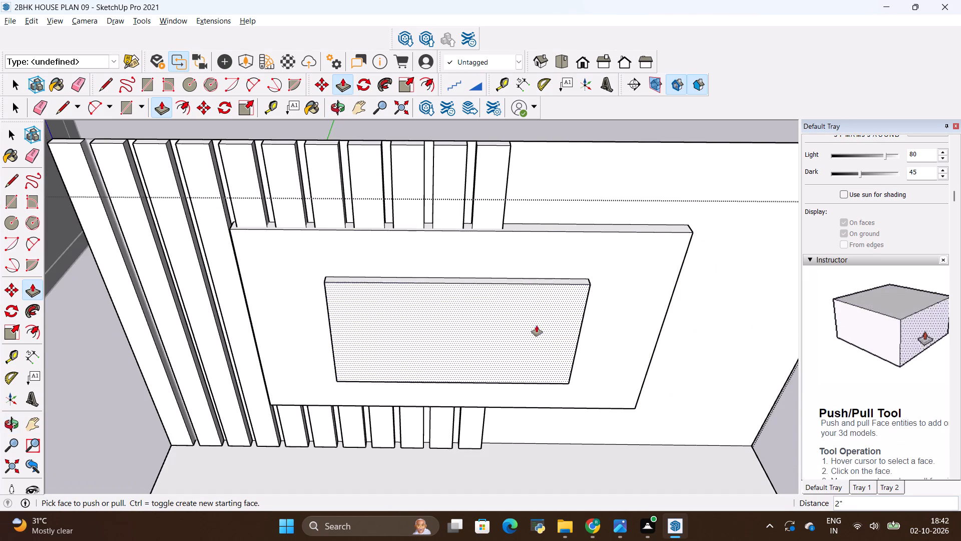
{"action": "middle_click_drag", "start_coordinate": [537, 326], "coordinate": [556, 197]}
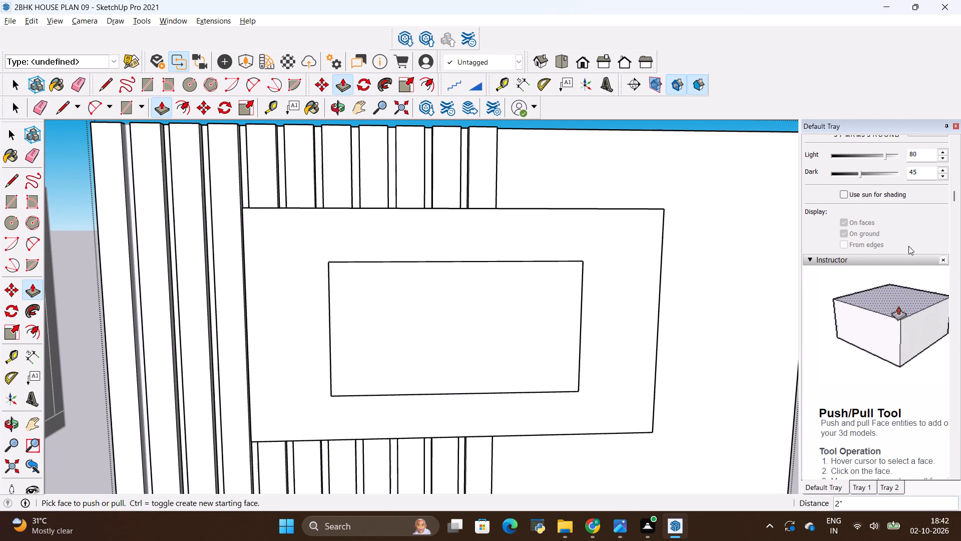
Paint the TV's front face with the black Color M09 from the Colors materials.
{"action": "scroll", "coordinate": [886, 240], "scroll_direction": "up", "scroll_amount": 10}
{"action": "scroll", "coordinate": [922, 257], "scroll_direction": "up", "scroll_amount": 5}
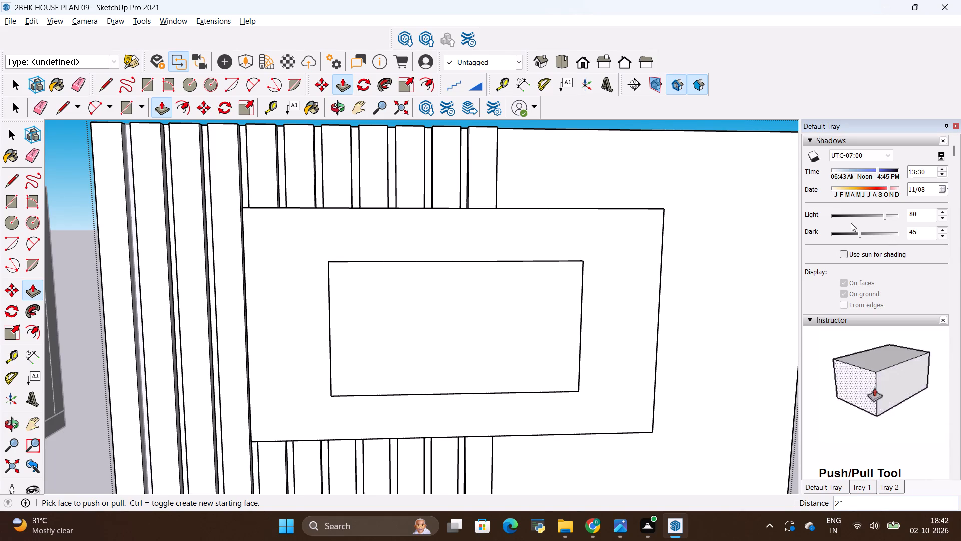
{"action": "scroll", "coordinate": [811, 151], "scroll_direction": "up", "scroll_amount": 3}
{"action": "scroll", "coordinate": [882, 335], "scroll_direction": "down", "scroll_amount": 8}
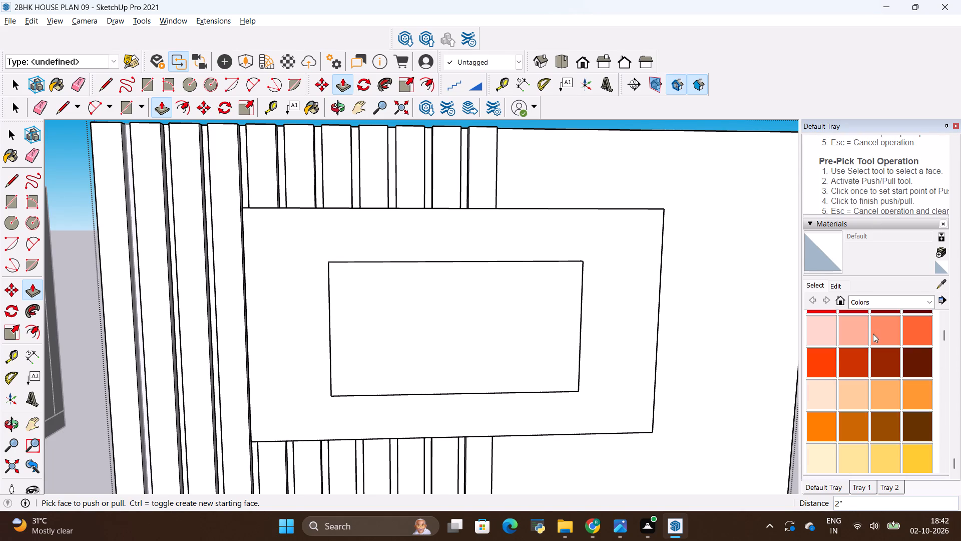
{"action": "scroll", "coordinate": [883, 325], "scroll_direction": "down", "scroll_amount": 15}
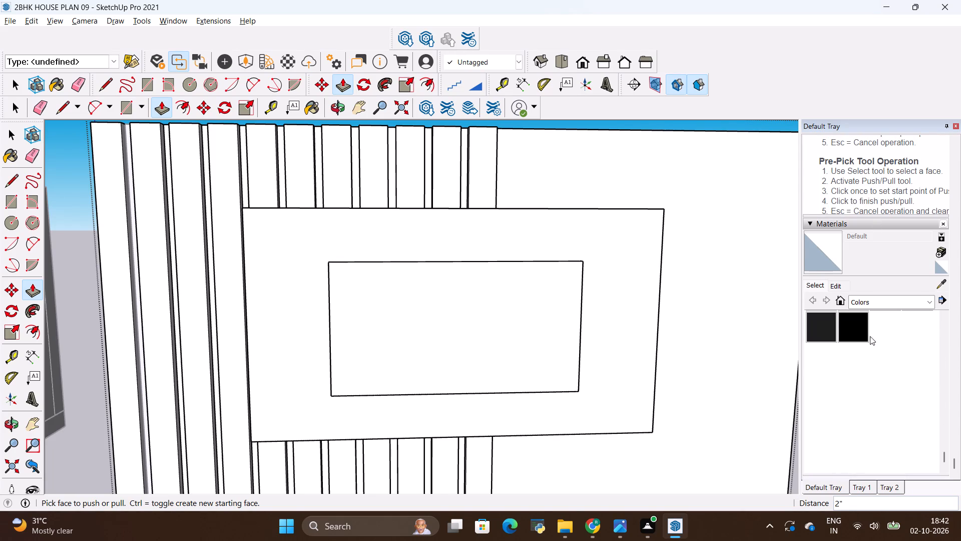
{"action": "left_click", "coordinate": [867, 332]}
{"action": "left_click", "coordinate": [520, 345]}
Paint the TV's top edge and the side edge facing the fluted strips with the same black Color M09.
{"action": "scroll", "coordinate": [517, 279], "scroll_direction": "up", "scroll_amount": 4}
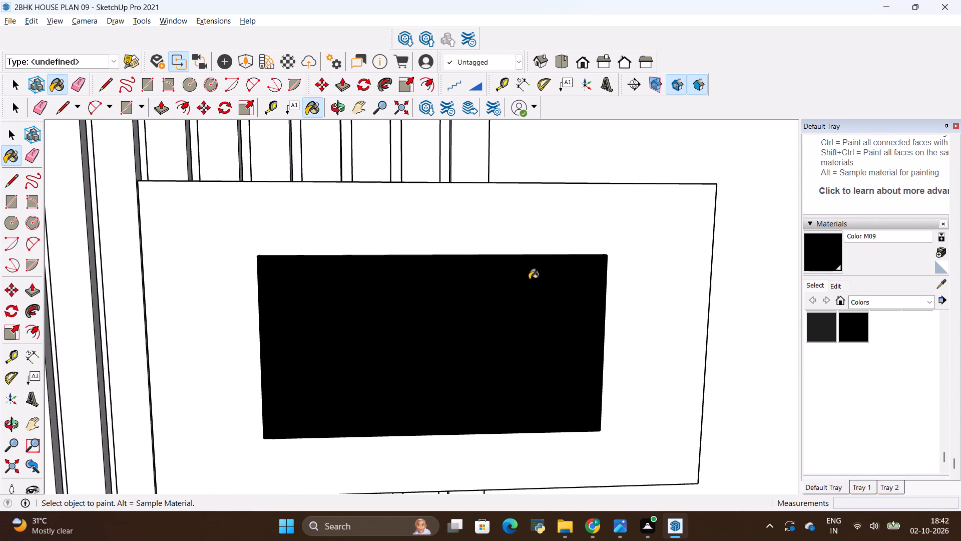
{"action": "scroll", "coordinate": [529, 280], "scroll_direction": "up", "scroll_amount": 3}
{"action": "middle_click_drag", "start_coordinate": [543, 262], "coordinate": [548, 389]}
{"action": "scroll", "coordinate": [553, 234], "scroll_direction": "up", "scroll_amount": 7}
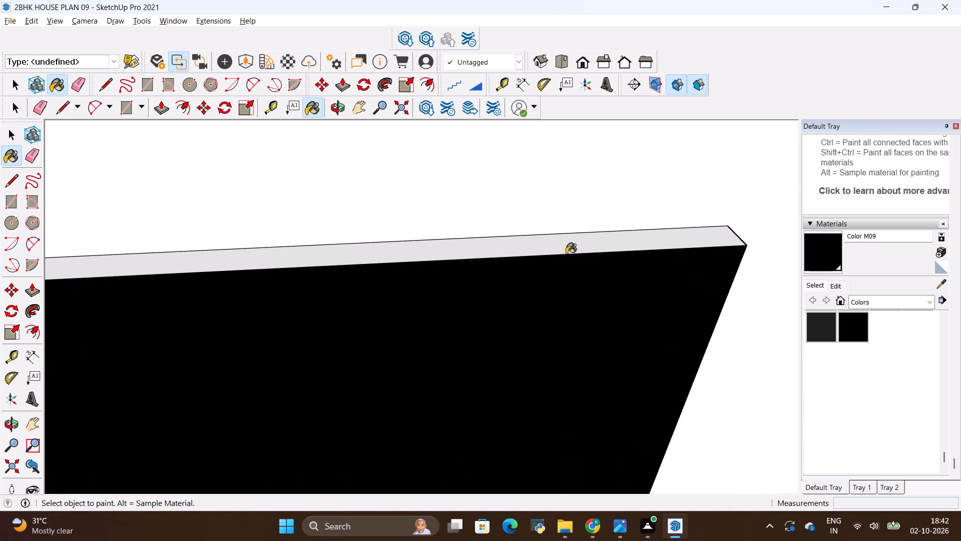
{"action": "left_click", "coordinate": [566, 255]}
{"action": "left_click", "coordinate": [556, 245]}
{"action": "scroll", "coordinate": [606, 249], "scroll_direction": "down", "scroll_amount": 10}
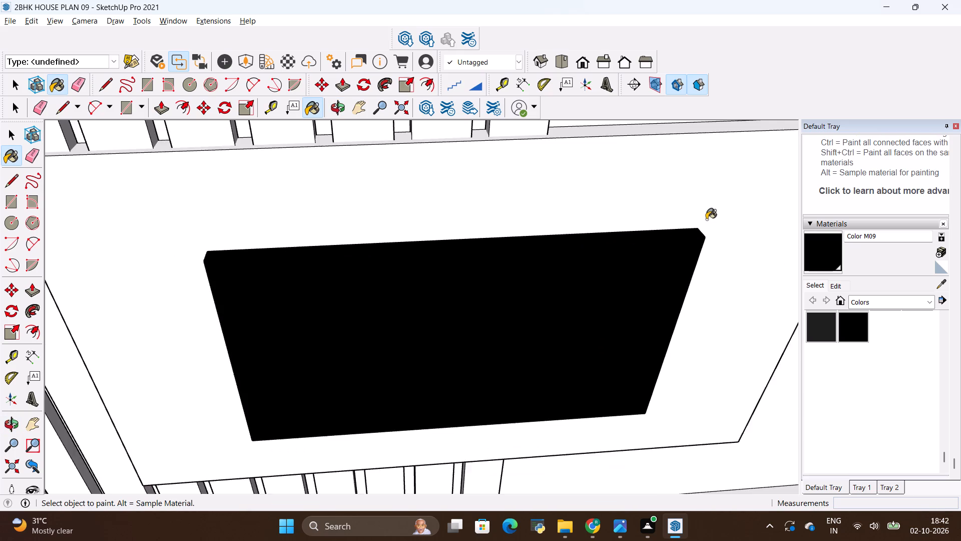
{"action": "scroll", "coordinate": [704, 220], "scroll_direction": "down", "scroll_amount": 4}
{"action": "middle_click_drag", "start_coordinate": [329, 317], "coordinate": [593, 308]}
{"action": "scroll", "coordinate": [517, 270], "scroll_direction": "up", "scroll_amount": 6}
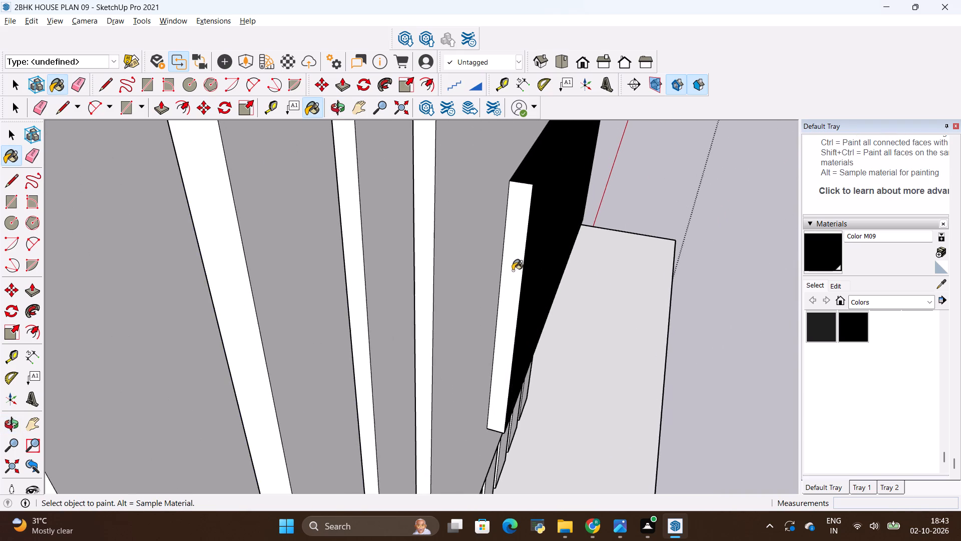
{"action": "left_click", "coordinate": [515, 267]}
{"action": "scroll", "coordinate": [542, 275], "scroll_direction": "down", "scroll_amount": 15}
{"action": "middle_click_drag", "start_coordinate": [563, 275], "coordinate": [459, 264]}
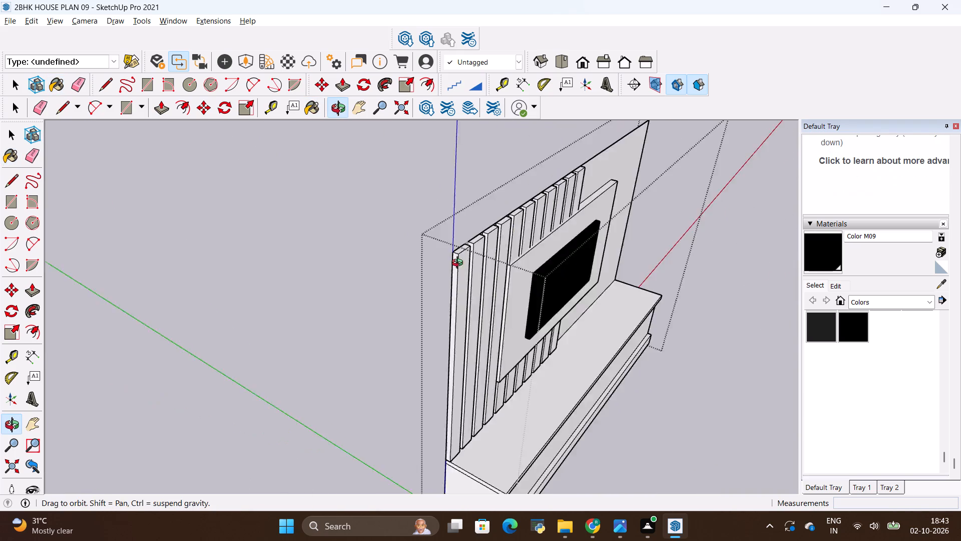
Paint the TV's side edge facing away from the fluted strips with the black Color M09.
{"action": "middle_click_drag", "start_coordinate": [459, 264], "coordinate": [253, 215]}
{"action": "middle_click_drag", "start_coordinate": [580, 338], "coordinate": [282, 310]}
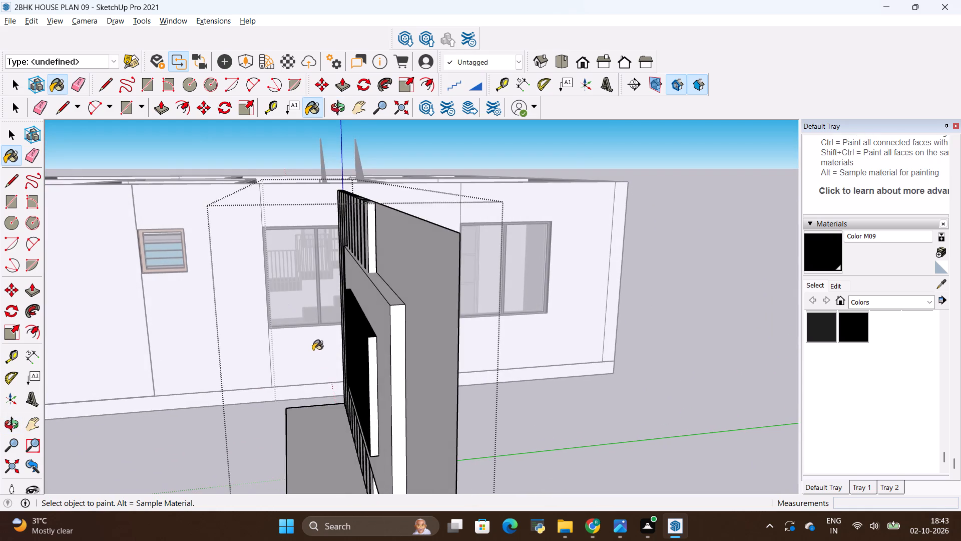
{"action": "scroll", "coordinate": [388, 377], "scroll_direction": "up", "scroll_amount": 12}
{"action": "left_click", "coordinate": [355, 371]}
{"action": "scroll", "coordinate": [394, 309], "scroll_direction": "down", "scroll_amount": 5}
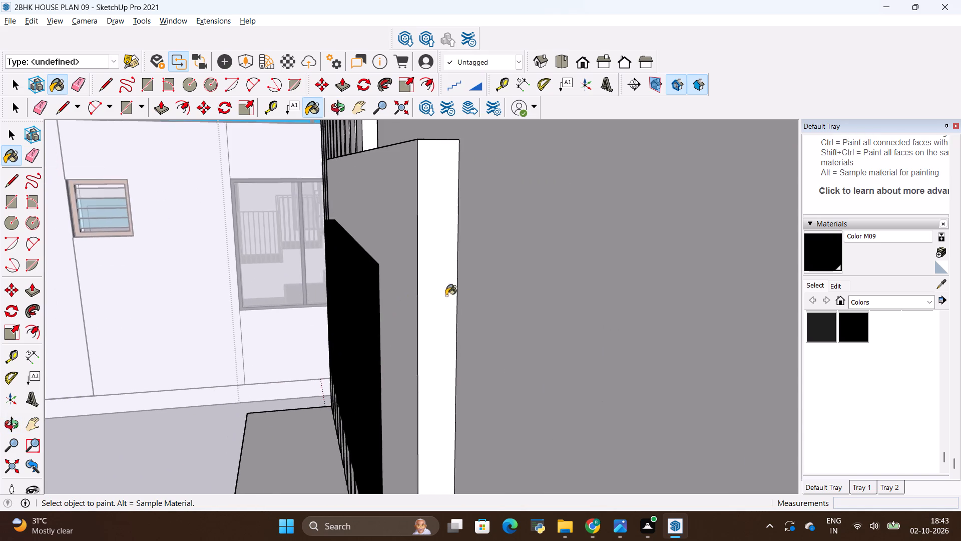
Paint the TV's bottom edge with the black Color M09 and leave the TV's editing context.
{"action": "scroll", "coordinate": [446, 296], "scroll_direction": "down", "scroll_amount": 5}
{"action": "middle_click_drag", "start_coordinate": [239, 369], "coordinate": [347, 361]}
{"action": "scroll", "coordinate": [346, 365], "scroll_direction": "down", "scroll_amount": 8}
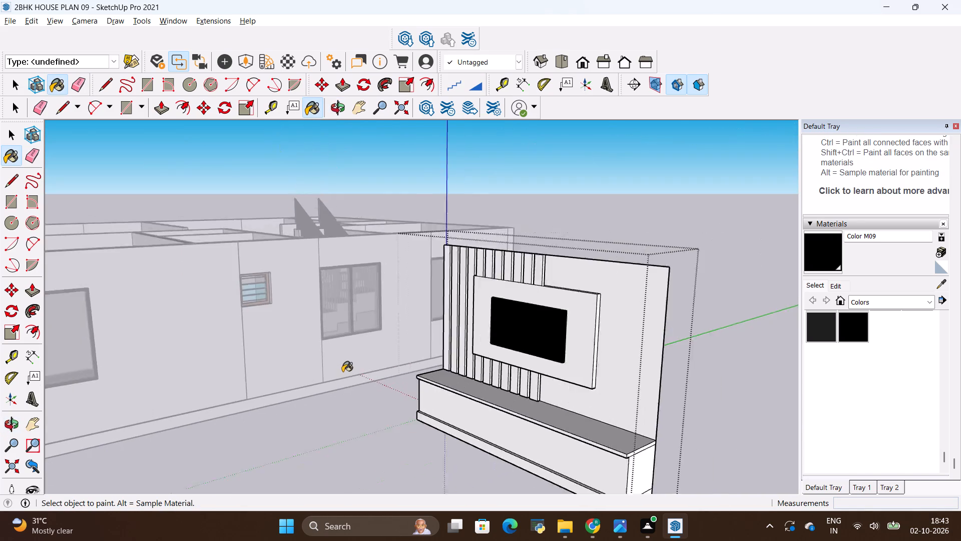
{"action": "scroll", "coordinate": [342, 372], "scroll_direction": "down", "scroll_amount": 2}
{"action": "middle_click_drag", "start_coordinate": [489, 361], "coordinate": [633, 200]}
{"action": "scroll", "coordinate": [543, 237], "scroll_direction": "up", "scroll_amount": 6}
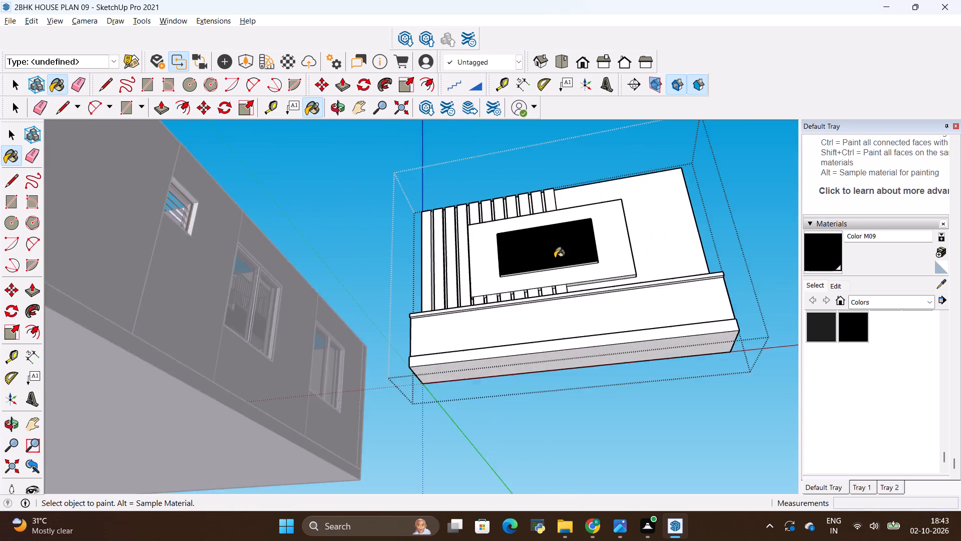
{"action": "scroll", "coordinate": [555, 258], "scroll_direction": "up", "scroll_amount": 20}
{"action": "scroll", "coordinate": [546, 246], "scroll_direction": "up", "scroll_amount": 5}
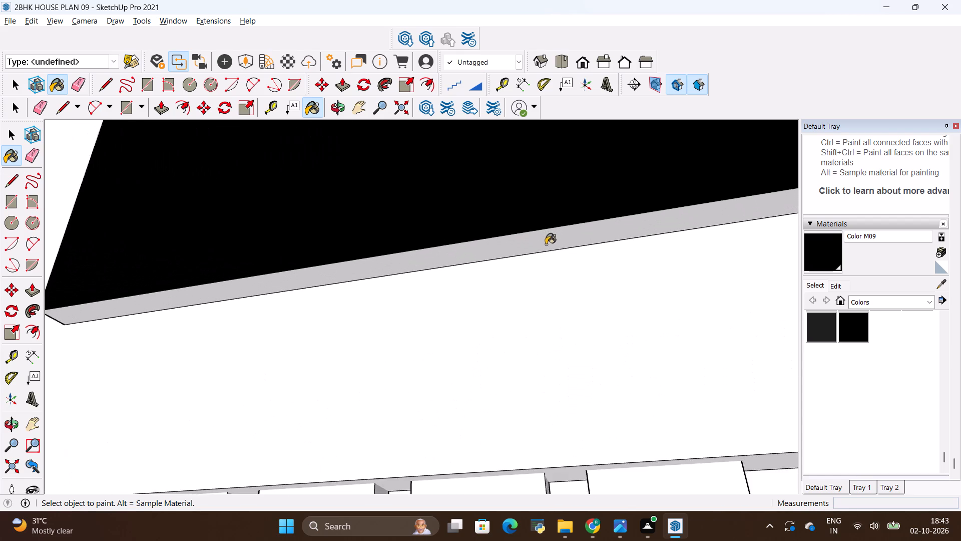
{"action": "scroll", "coordinate": [546, 244], "scroll_direction": "up", "scroll_amount": 1}
{"action": "left_click", "coordinate": [549, 238]}
{"action": "scroll", "coordinate": [543, 277], "scroll_direction": "down", "scroll_amount": 17}
{"action": "middle_click_drag", "start_coordinate": [543, 274], "coordinate": [549, 340]}
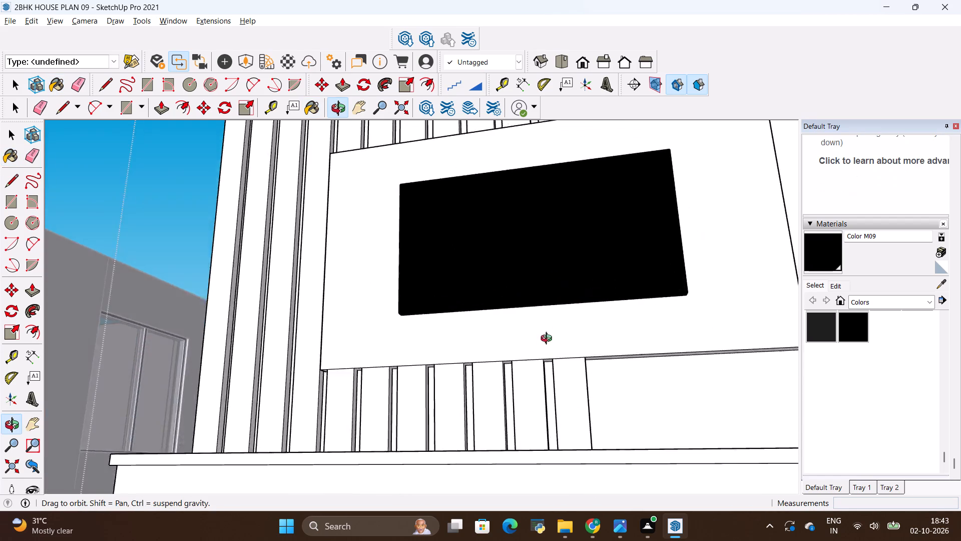
{"action": "middle_click_drag", "start_coordinate": [549, 340], "coordinate": [584, 464]}
{"action": "scroll", "coordinate": [514, 391], "scroll_direction": "down", "scroll_amount": 7}
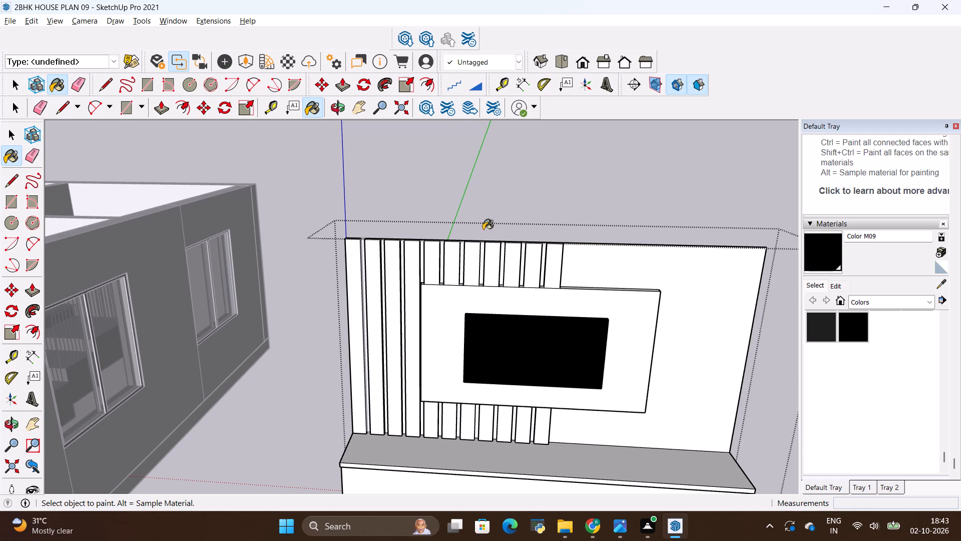
{"action": "key", "text": "space"}
{"action": "left_click", "coordinate": [504, 213]}
Open the outermost fluted strip's component for editing and select its front face.
{"action": "scroll", "coordinate": [426, 342], "scroll_direction": "down", "scroll_amount": 3}
{"action": "scroll", "coordinate": [345, 321], "scroll_direction": "up", "scroll_amount": 3}
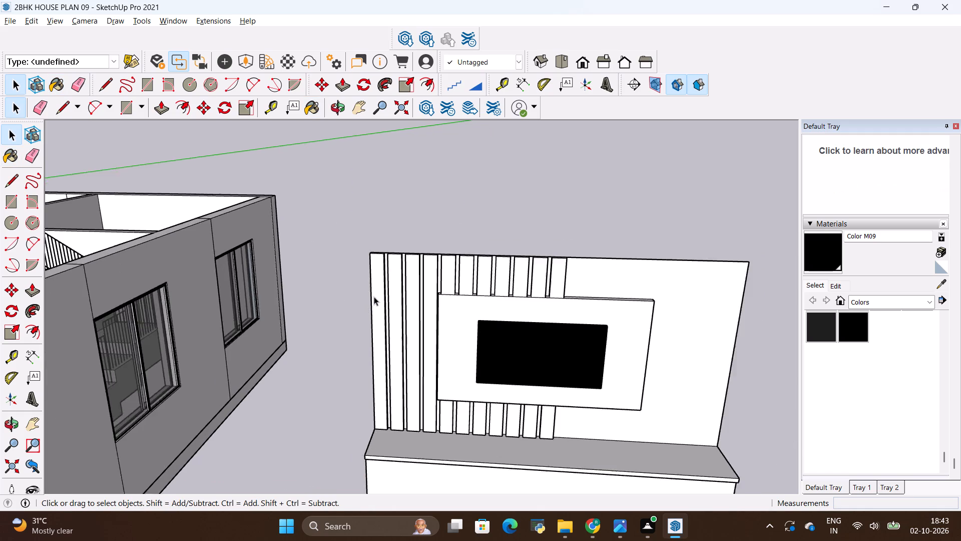
{"action": "scroll", "coordinate": [374, 297], "scroll_direction": "up", "scroll_amount": 2}
{"action": "key", "text": "space"}
{"action": "double_click", "coordinate": [377, 296]}
{"action": "triple_click", "coordinate": [377, 296]}
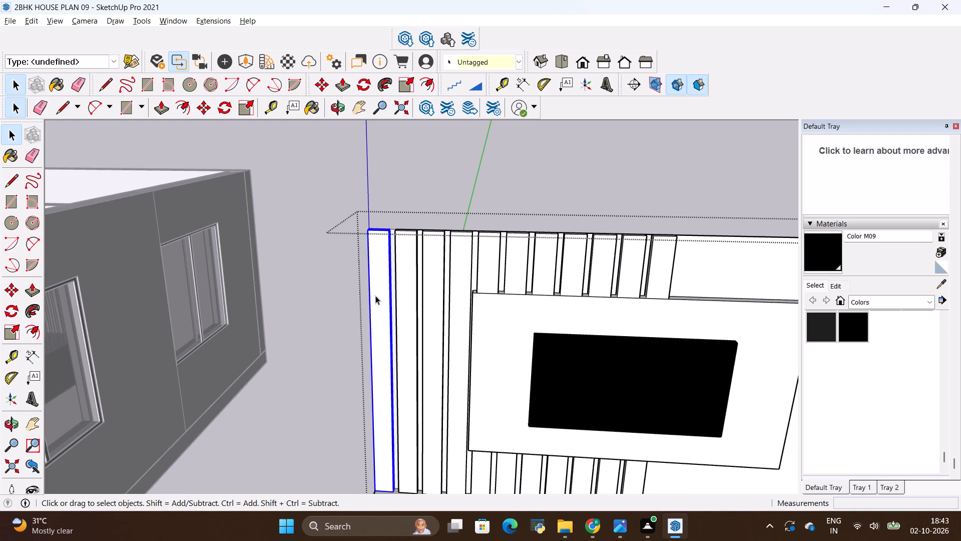
{"action": "left_click", "coordinate": [375, 296]}
{"action": "double_click", "coordinate": [375, 297]}
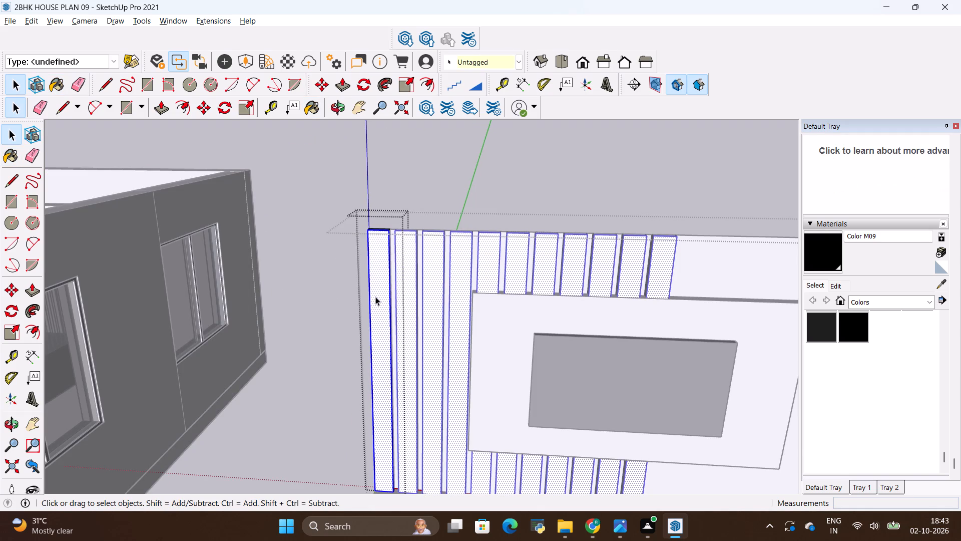
{"action": "left_click", "coordinate": [376, 296]}
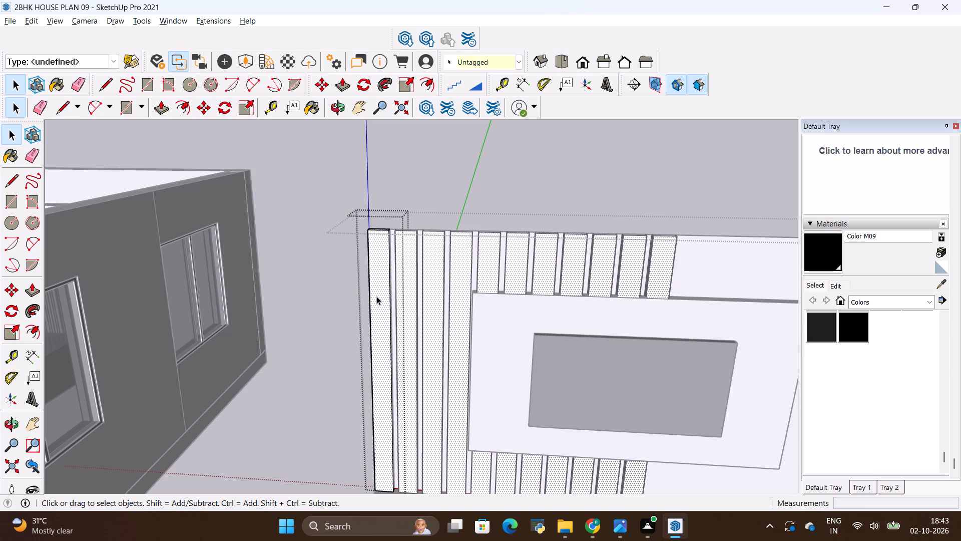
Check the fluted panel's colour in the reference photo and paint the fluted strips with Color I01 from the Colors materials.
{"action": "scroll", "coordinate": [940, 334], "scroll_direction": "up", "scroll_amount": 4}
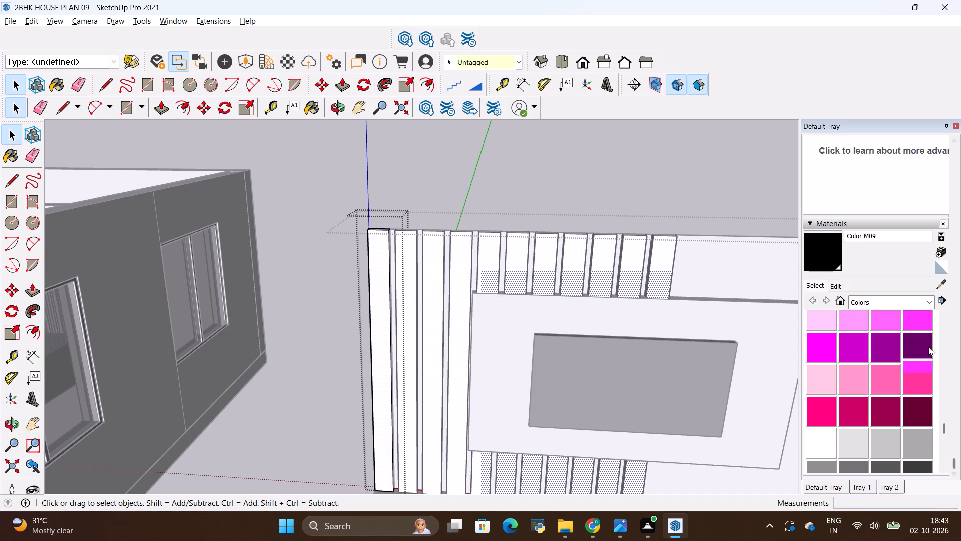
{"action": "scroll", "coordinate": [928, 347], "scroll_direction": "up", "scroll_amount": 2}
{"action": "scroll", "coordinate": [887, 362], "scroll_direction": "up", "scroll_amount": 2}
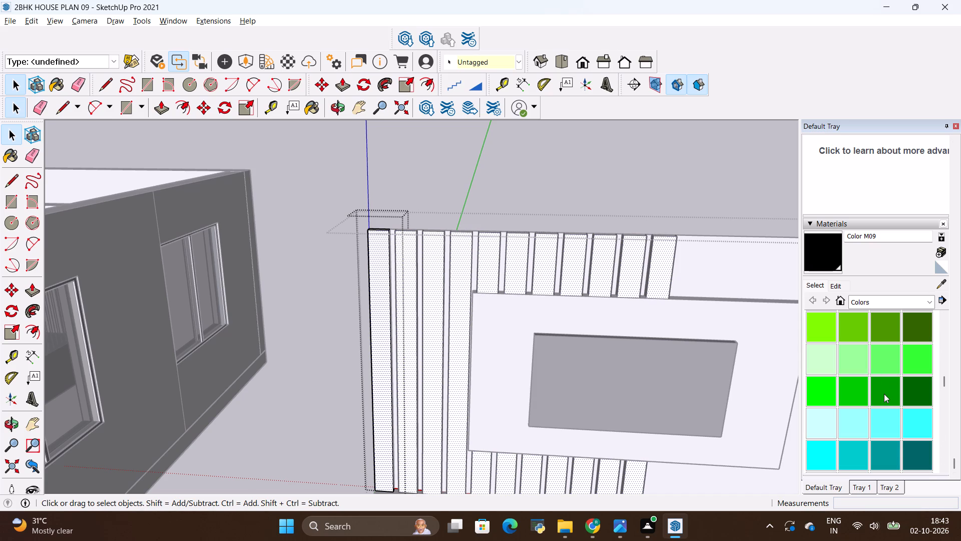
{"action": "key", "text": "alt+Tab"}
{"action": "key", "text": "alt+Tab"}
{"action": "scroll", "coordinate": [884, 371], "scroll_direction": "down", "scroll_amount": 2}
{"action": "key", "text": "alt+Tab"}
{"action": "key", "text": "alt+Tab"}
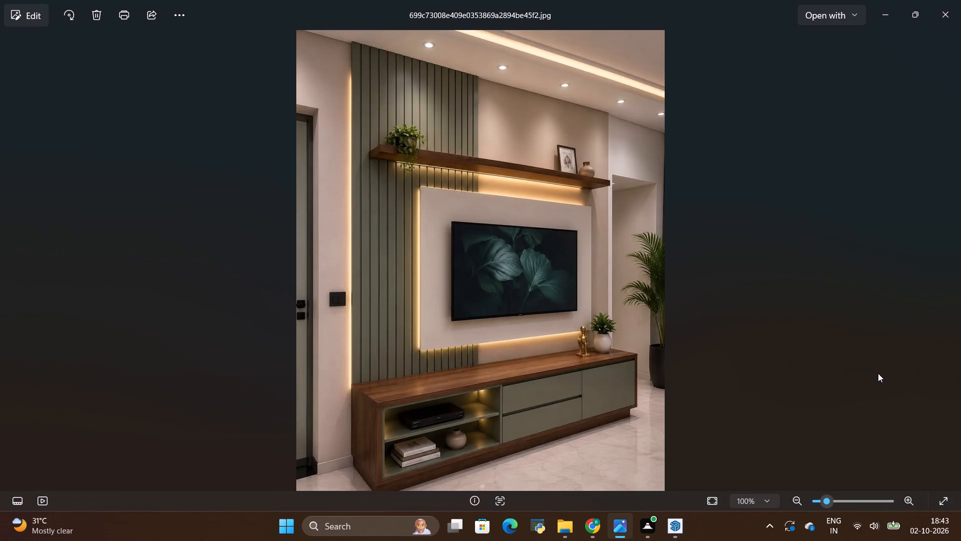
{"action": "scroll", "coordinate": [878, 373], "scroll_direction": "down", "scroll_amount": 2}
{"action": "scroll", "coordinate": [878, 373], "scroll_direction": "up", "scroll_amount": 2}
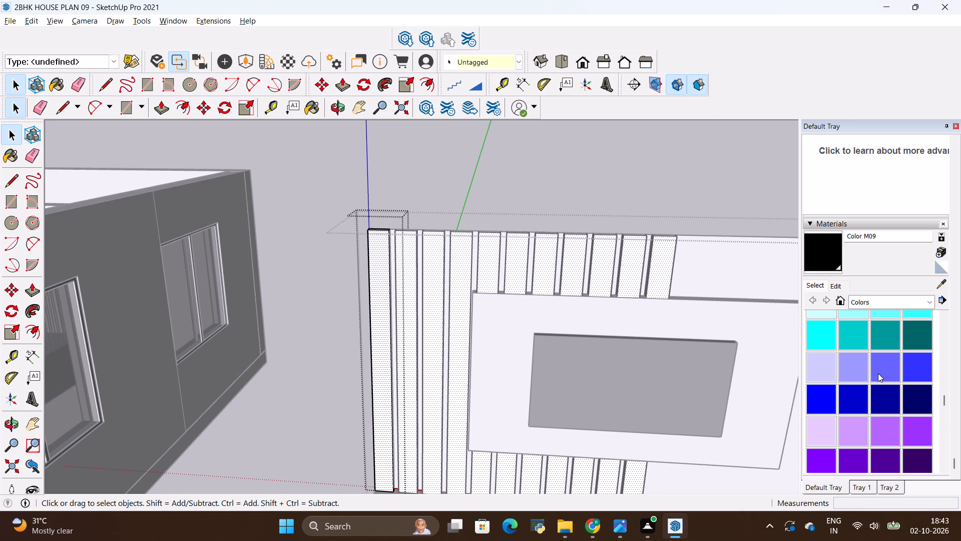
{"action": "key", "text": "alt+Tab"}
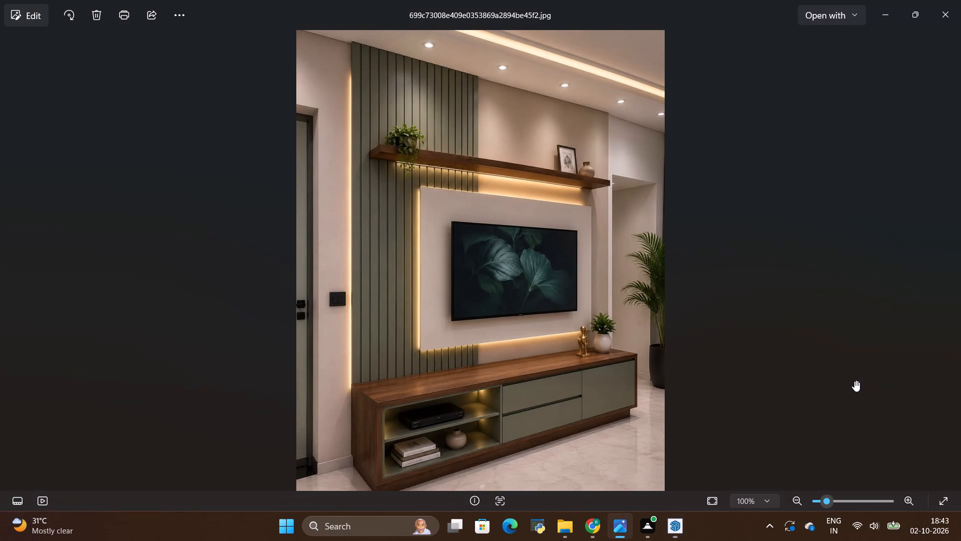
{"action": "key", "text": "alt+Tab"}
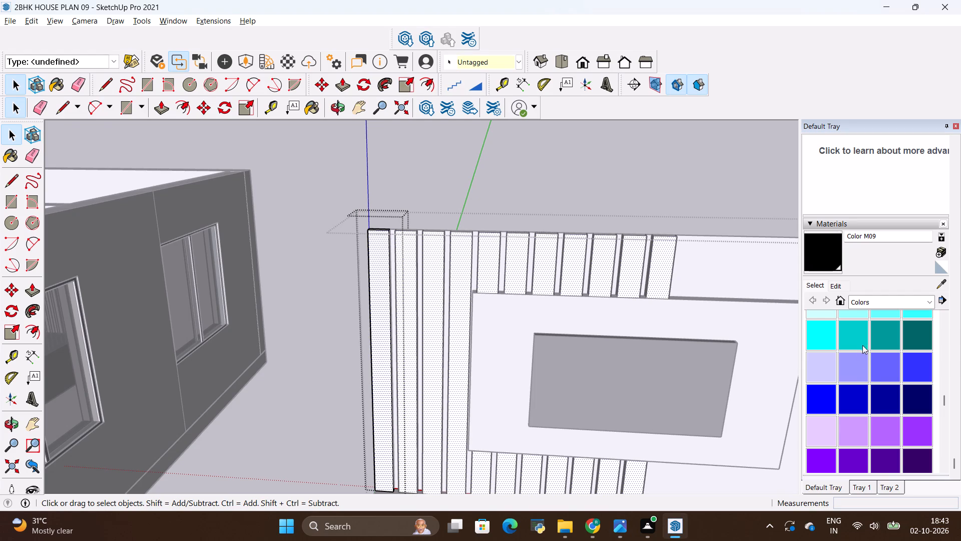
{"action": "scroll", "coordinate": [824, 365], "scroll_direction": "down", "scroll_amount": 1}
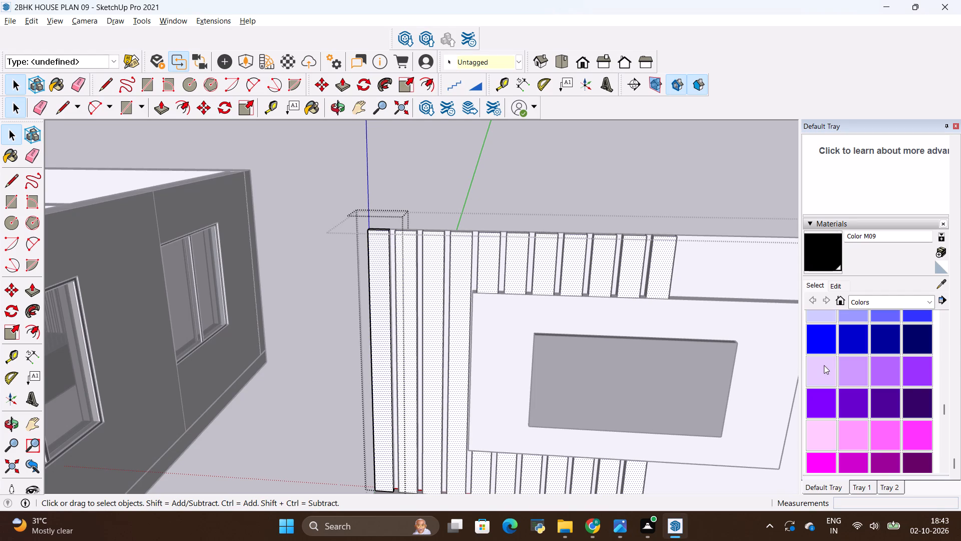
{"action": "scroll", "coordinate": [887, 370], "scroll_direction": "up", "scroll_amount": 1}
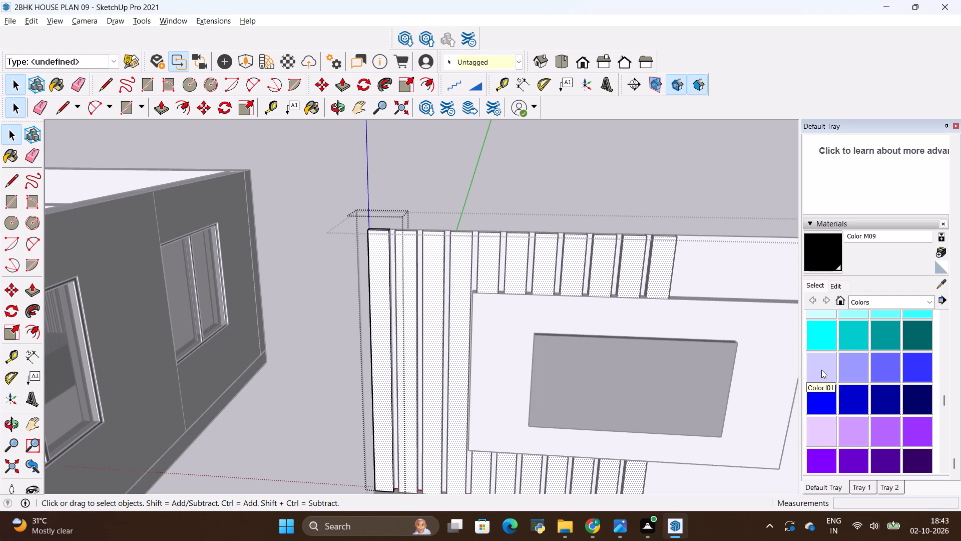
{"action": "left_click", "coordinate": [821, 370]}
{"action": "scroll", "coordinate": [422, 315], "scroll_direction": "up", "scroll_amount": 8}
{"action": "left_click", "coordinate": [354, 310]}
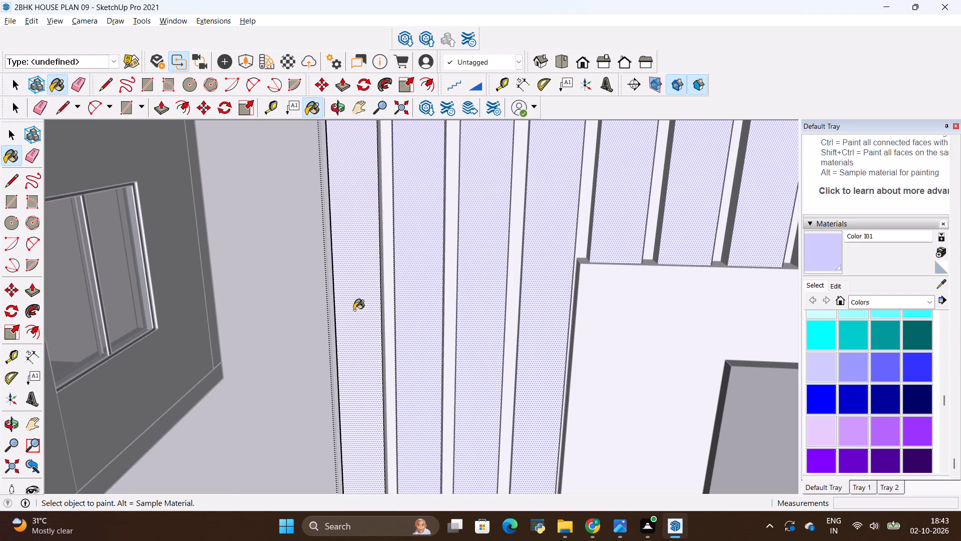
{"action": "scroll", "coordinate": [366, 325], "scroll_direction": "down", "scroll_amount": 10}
Check the reference photo again and paint the fluted strips with Color I02 from the Colors materials.
{"action": "key", "text": "alt+Tab"}
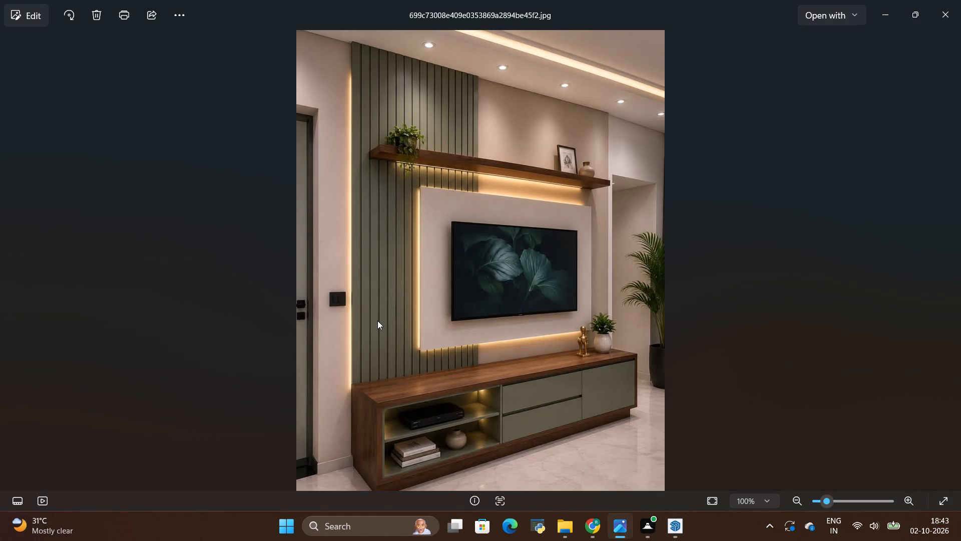
{"action": "key", "text": "alt+Tab"}
{"action": "left_click", "coordinate": [858, 368]}
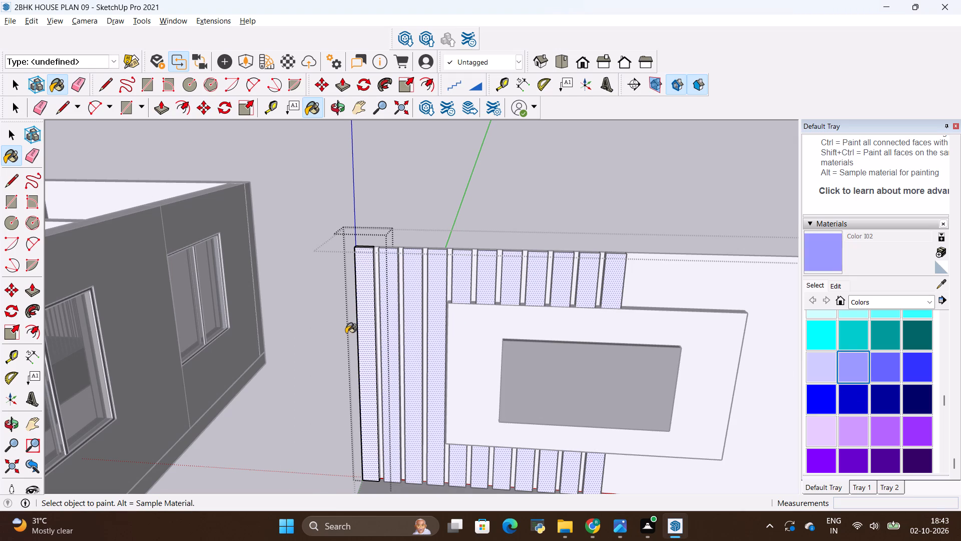
{"action": "scroll", "coordinate": [345, 333], "scroll_direction": "up", "scroll_amount": 3}
{"action": "left_click", "coordinate": [370, 329]}
{"action": "scroll", "coordinate": [422, 298], "scroll_direction": "down", "scroll_amount": 3}
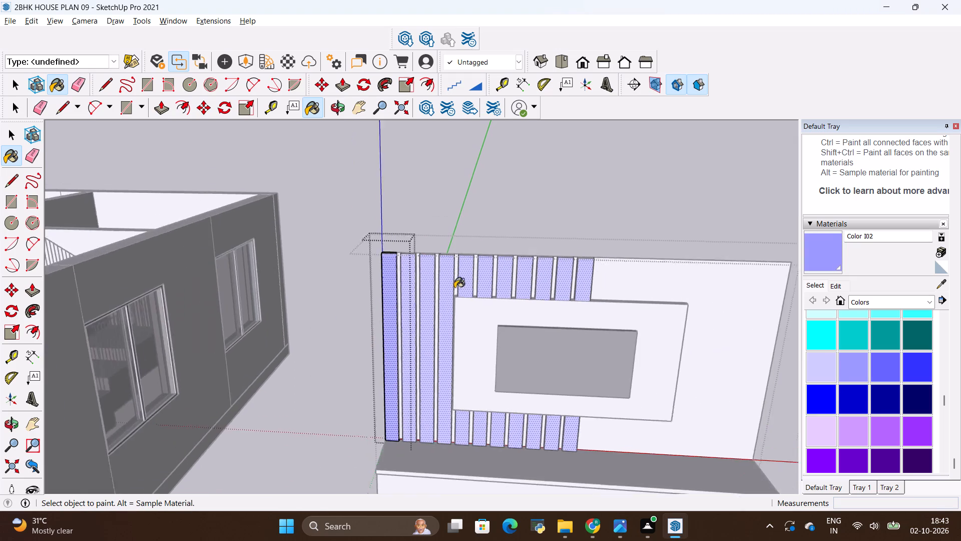
{"action": "scroll", "coordinate": [454, 288], "scroll_direction": "down", "scroll_amount": 6}
Look through the Colors materials for a closer match to the fluted panel in the reference photo.
{"action": "scroll", "coordinate": [845, 371], "scroll_direction": "down", "scroll_amount": 2}
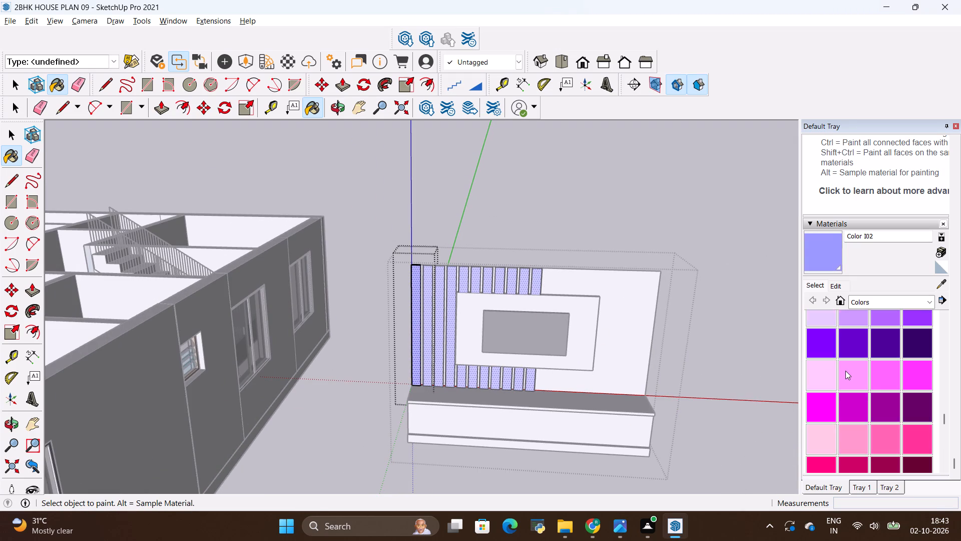
{"action": "scroll", "coordinate": [845, 371], "scroll_direction": "down", "scroll_amount": 2}
{"action": "scroll", "coordinate": [845, 371], "scroll_direction": "up", "scroll_amount": 6}
{"action": "scroll", "coordinate": [845, 371], "scroll_direction": "down", "scroll_amount": 1}
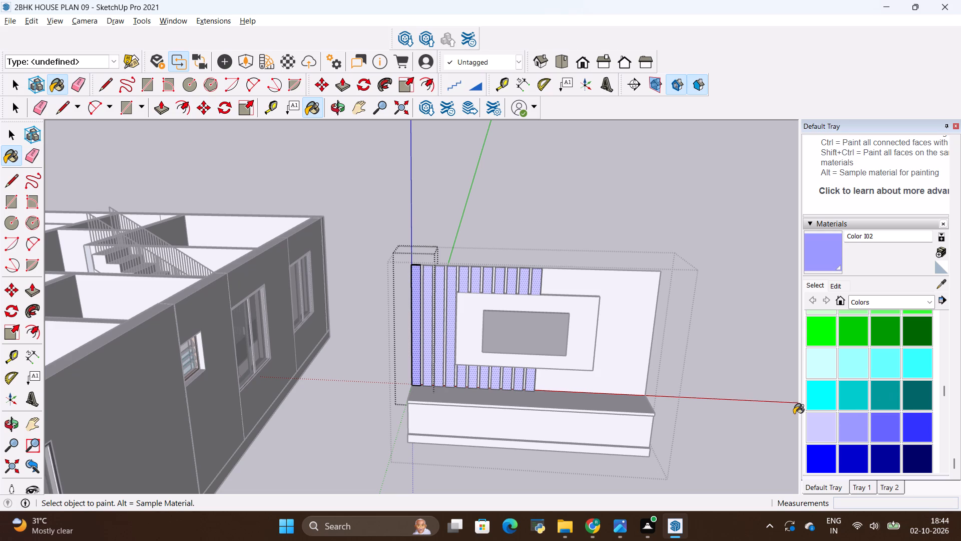
{"action": "scroll", "coordinate": [850, 390], "scroll_direction": "up", "scroll_amount": 8}
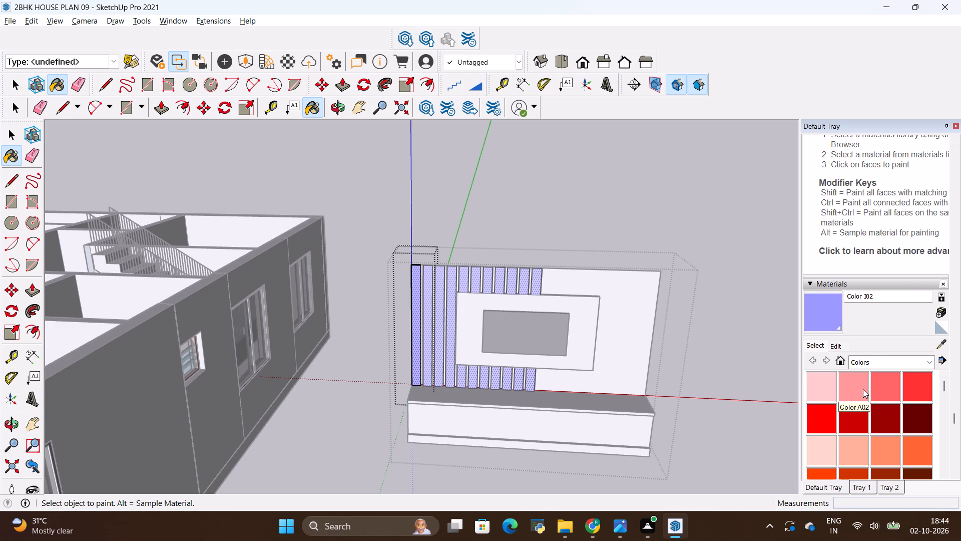
{"action": "key", "text": "alt+Tab"}
{"action": "key", "text": "alt+Tab"}
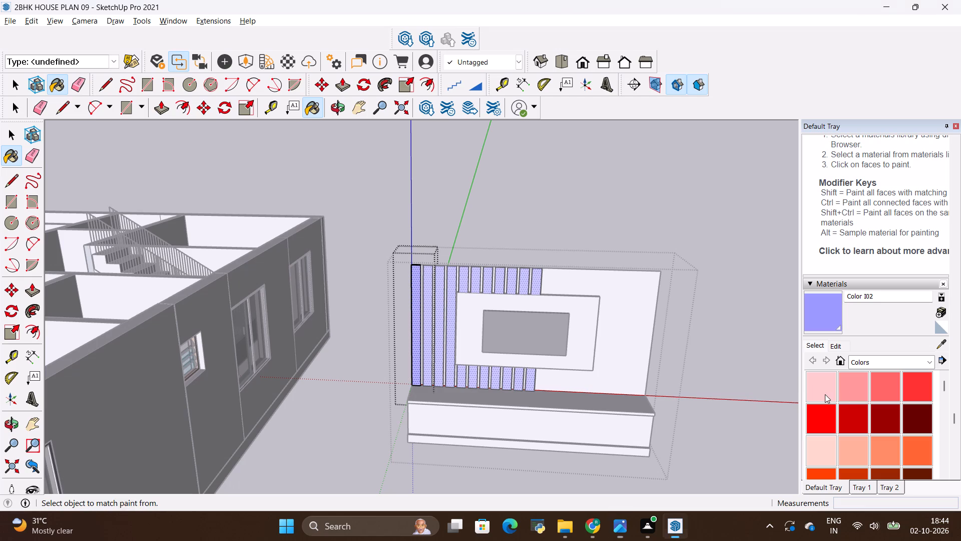
Finish editing the fluted strip component.
{"action": "key", "text": "space"}
{"action": "left_click", "coordinate": [712, 353]}
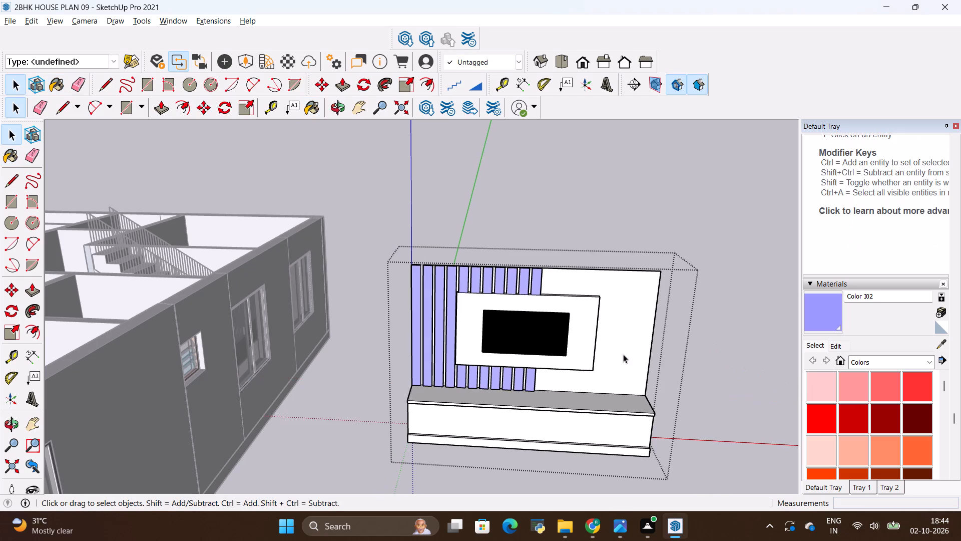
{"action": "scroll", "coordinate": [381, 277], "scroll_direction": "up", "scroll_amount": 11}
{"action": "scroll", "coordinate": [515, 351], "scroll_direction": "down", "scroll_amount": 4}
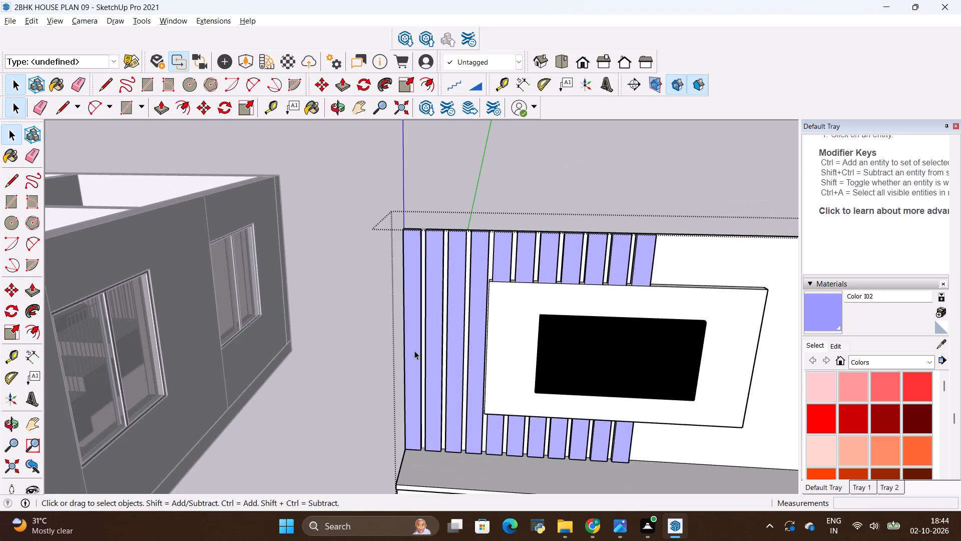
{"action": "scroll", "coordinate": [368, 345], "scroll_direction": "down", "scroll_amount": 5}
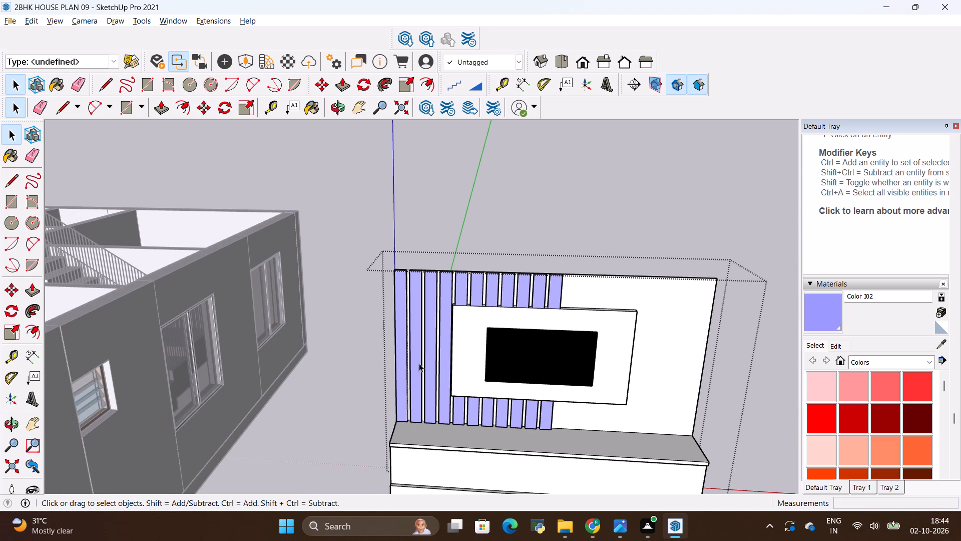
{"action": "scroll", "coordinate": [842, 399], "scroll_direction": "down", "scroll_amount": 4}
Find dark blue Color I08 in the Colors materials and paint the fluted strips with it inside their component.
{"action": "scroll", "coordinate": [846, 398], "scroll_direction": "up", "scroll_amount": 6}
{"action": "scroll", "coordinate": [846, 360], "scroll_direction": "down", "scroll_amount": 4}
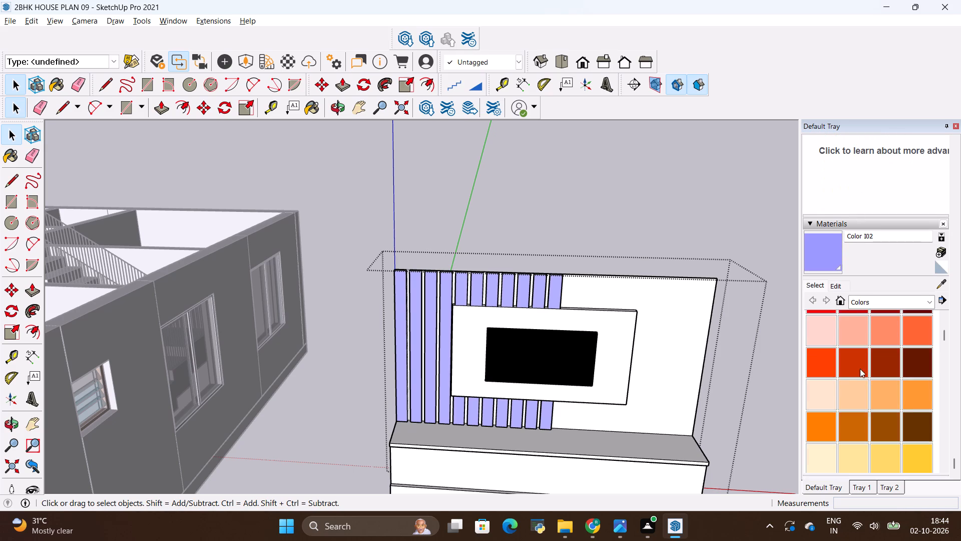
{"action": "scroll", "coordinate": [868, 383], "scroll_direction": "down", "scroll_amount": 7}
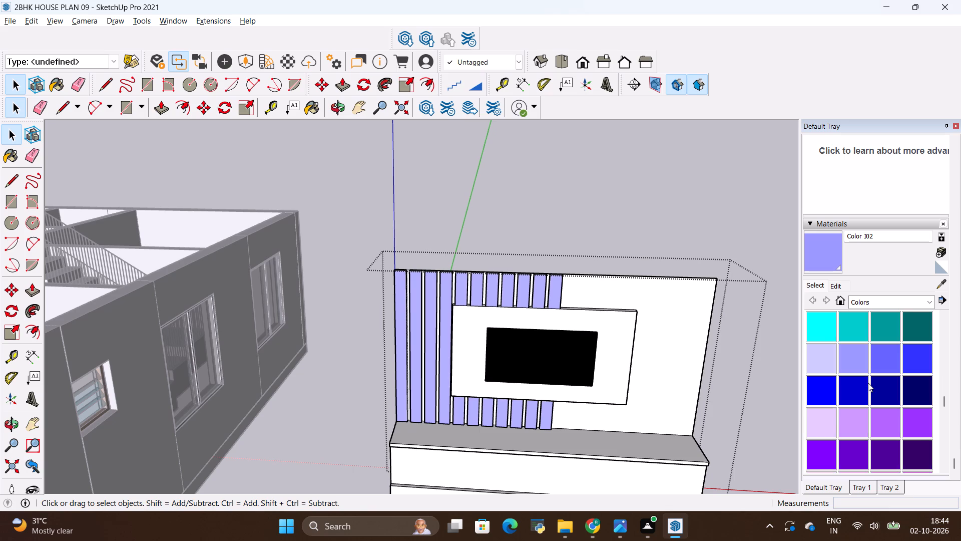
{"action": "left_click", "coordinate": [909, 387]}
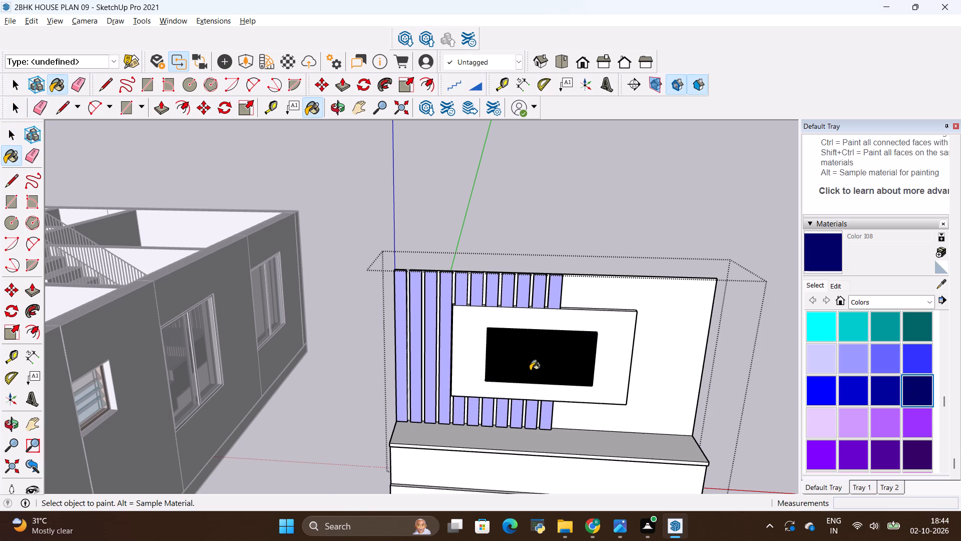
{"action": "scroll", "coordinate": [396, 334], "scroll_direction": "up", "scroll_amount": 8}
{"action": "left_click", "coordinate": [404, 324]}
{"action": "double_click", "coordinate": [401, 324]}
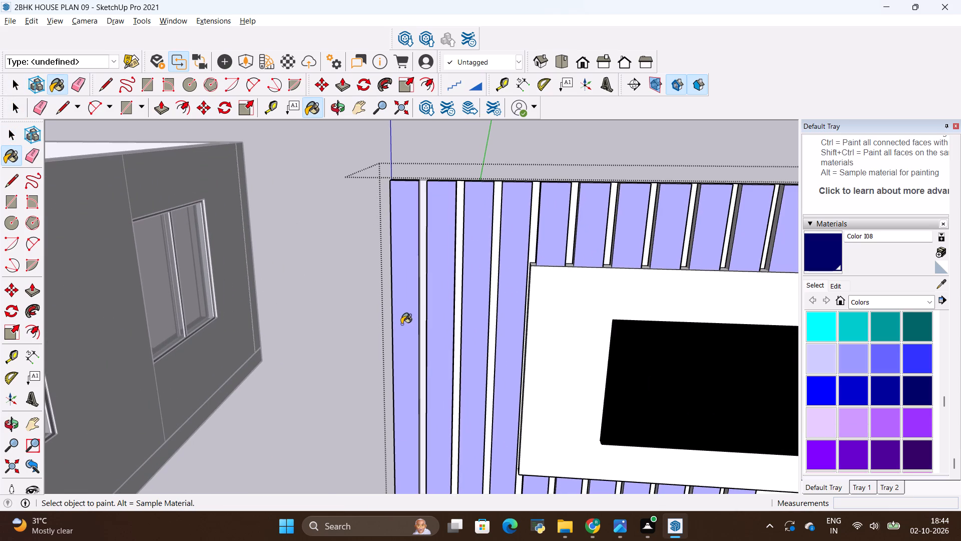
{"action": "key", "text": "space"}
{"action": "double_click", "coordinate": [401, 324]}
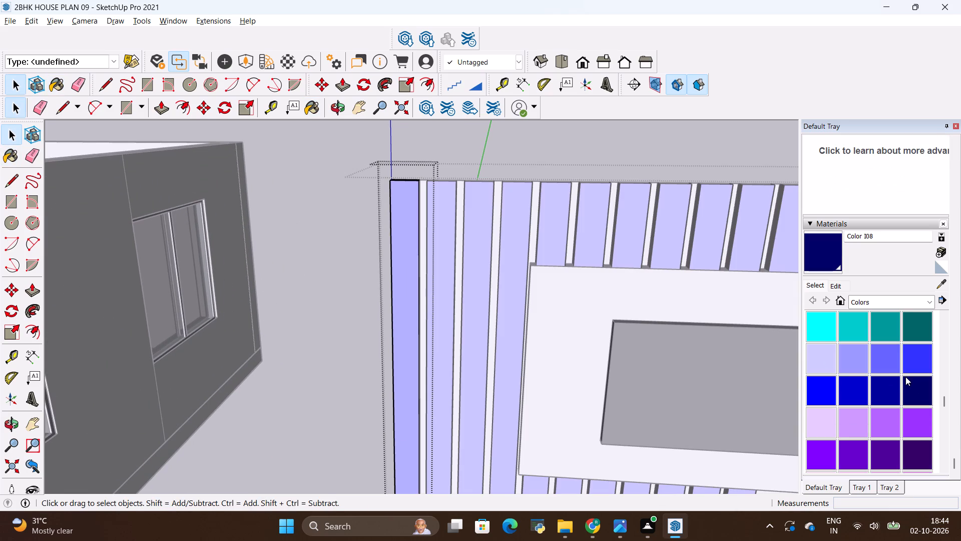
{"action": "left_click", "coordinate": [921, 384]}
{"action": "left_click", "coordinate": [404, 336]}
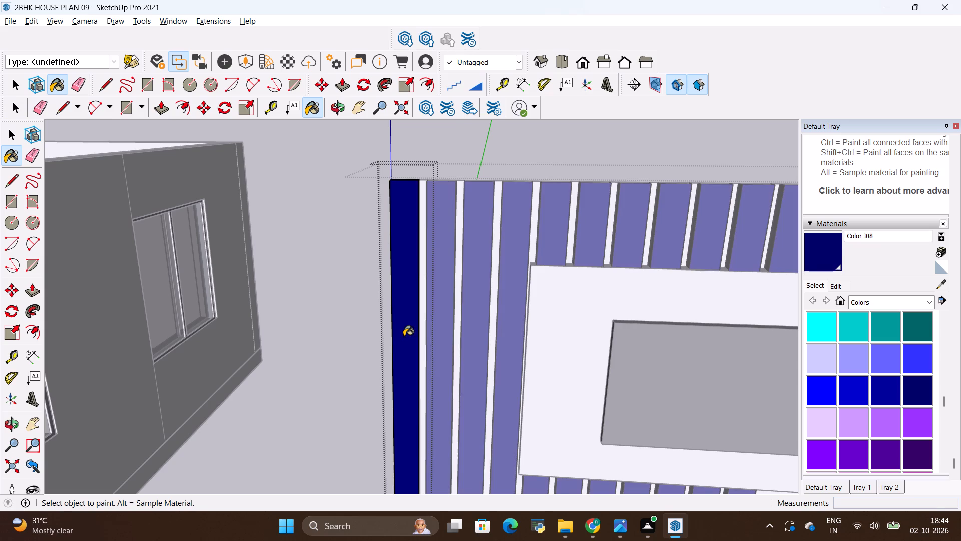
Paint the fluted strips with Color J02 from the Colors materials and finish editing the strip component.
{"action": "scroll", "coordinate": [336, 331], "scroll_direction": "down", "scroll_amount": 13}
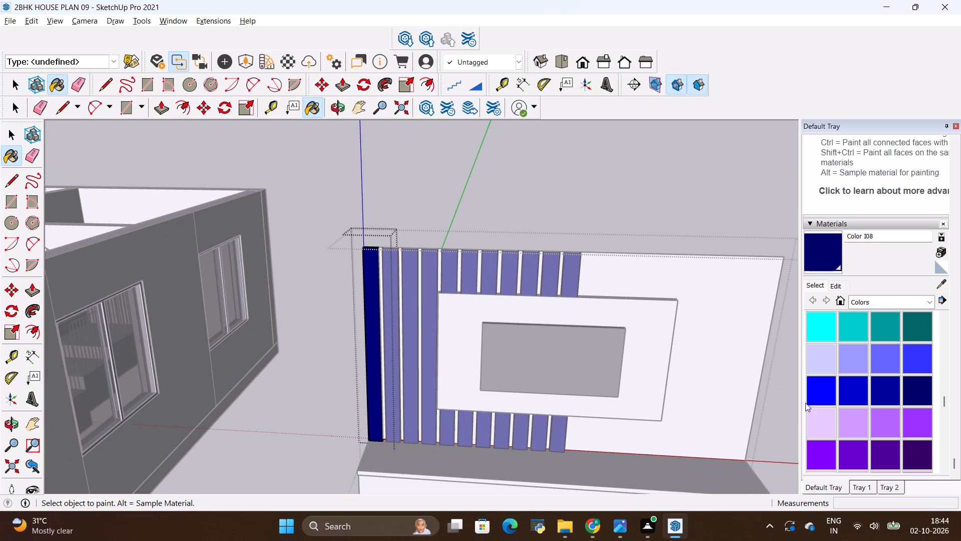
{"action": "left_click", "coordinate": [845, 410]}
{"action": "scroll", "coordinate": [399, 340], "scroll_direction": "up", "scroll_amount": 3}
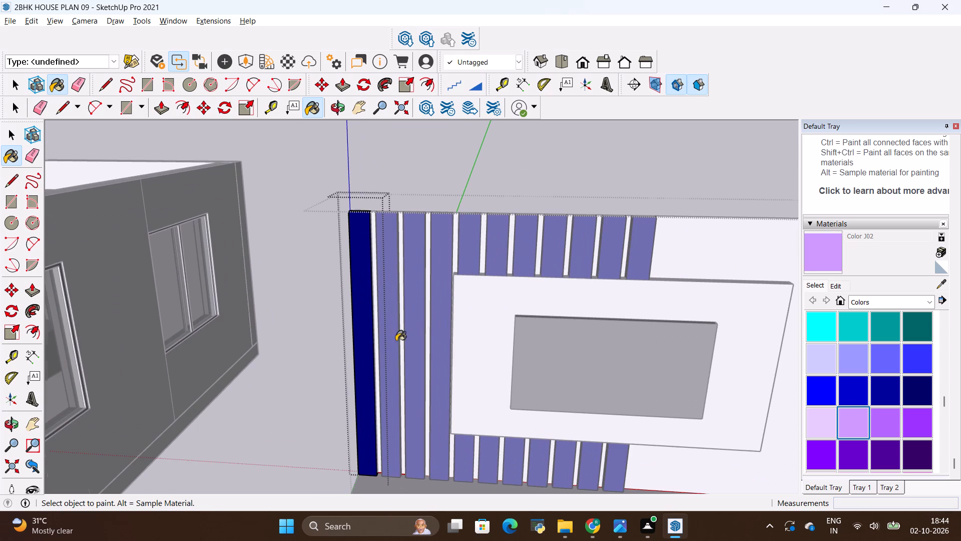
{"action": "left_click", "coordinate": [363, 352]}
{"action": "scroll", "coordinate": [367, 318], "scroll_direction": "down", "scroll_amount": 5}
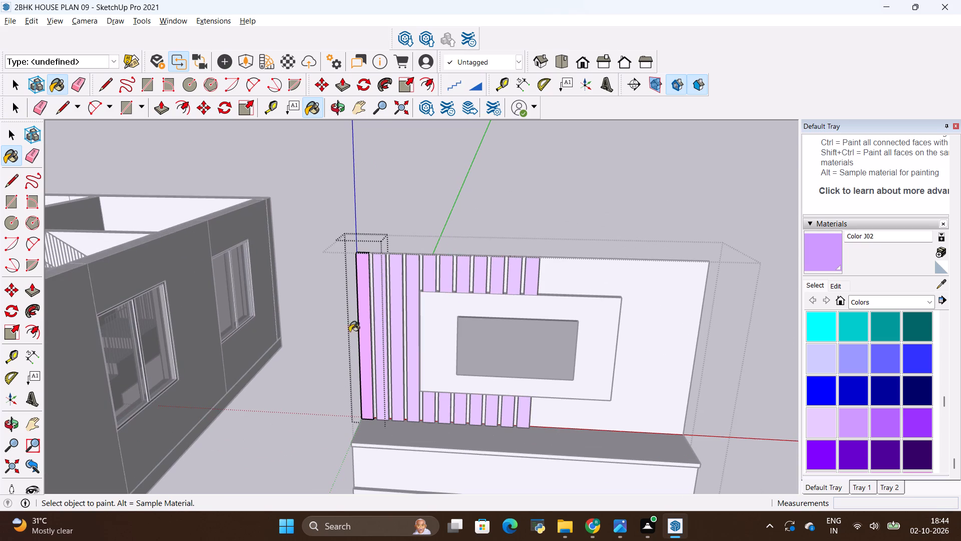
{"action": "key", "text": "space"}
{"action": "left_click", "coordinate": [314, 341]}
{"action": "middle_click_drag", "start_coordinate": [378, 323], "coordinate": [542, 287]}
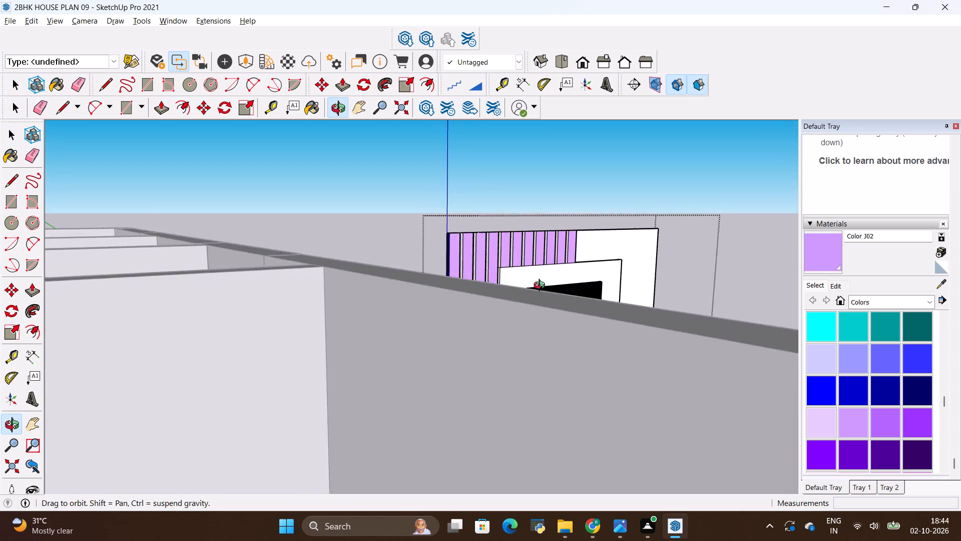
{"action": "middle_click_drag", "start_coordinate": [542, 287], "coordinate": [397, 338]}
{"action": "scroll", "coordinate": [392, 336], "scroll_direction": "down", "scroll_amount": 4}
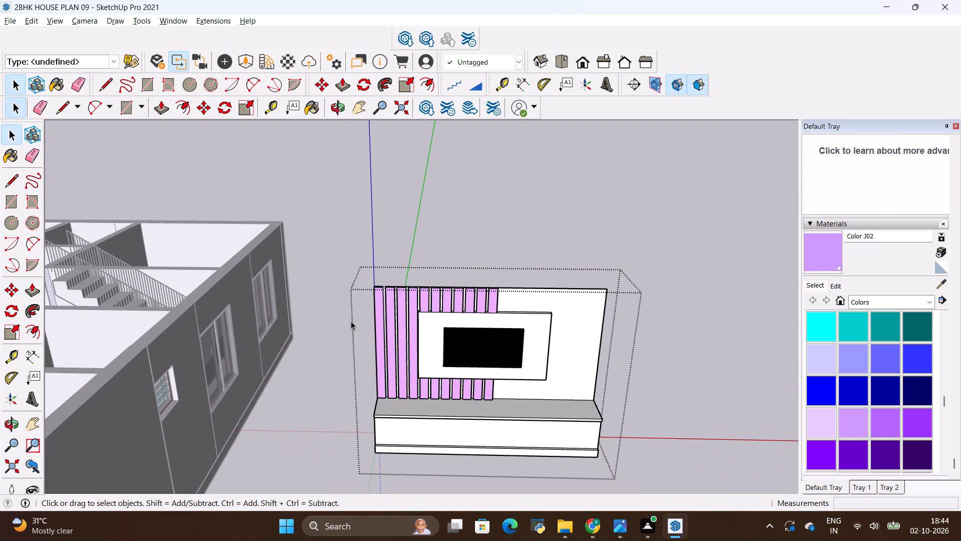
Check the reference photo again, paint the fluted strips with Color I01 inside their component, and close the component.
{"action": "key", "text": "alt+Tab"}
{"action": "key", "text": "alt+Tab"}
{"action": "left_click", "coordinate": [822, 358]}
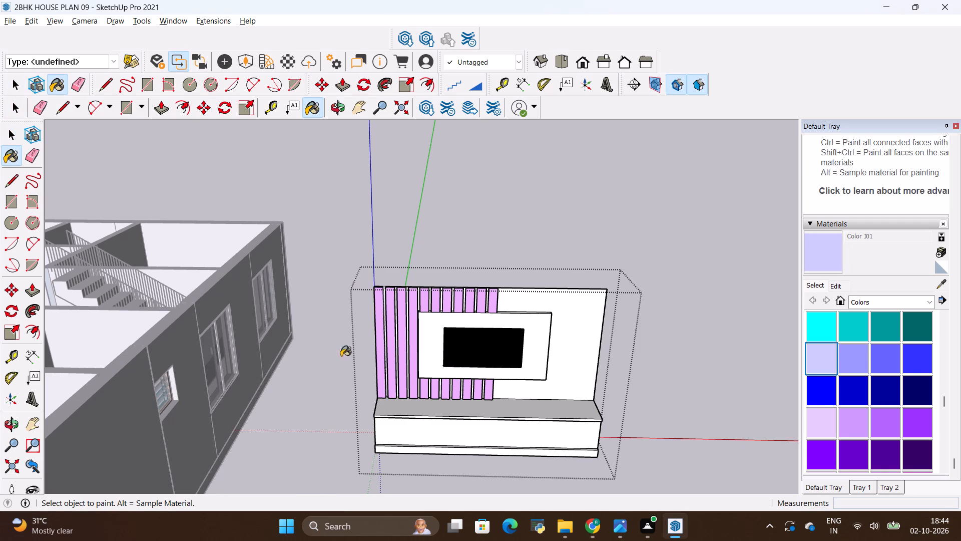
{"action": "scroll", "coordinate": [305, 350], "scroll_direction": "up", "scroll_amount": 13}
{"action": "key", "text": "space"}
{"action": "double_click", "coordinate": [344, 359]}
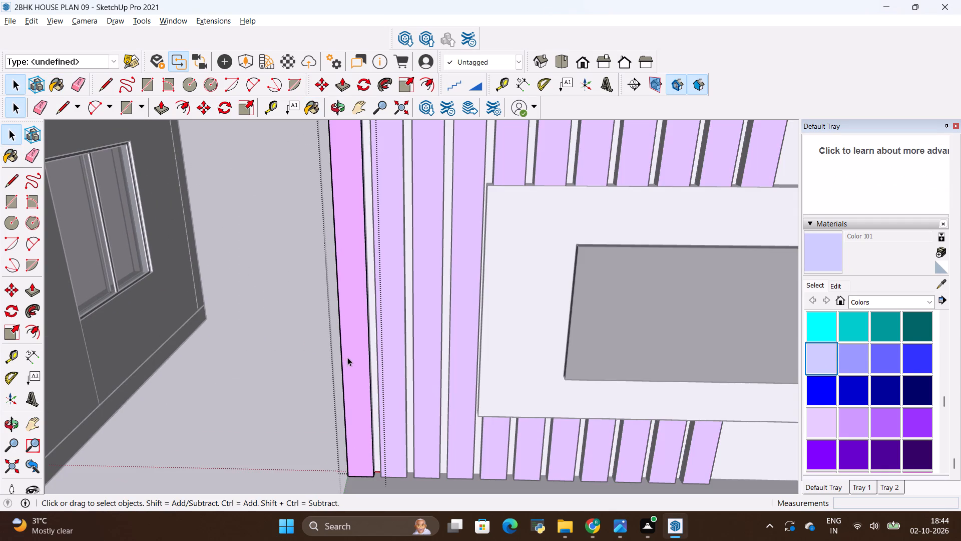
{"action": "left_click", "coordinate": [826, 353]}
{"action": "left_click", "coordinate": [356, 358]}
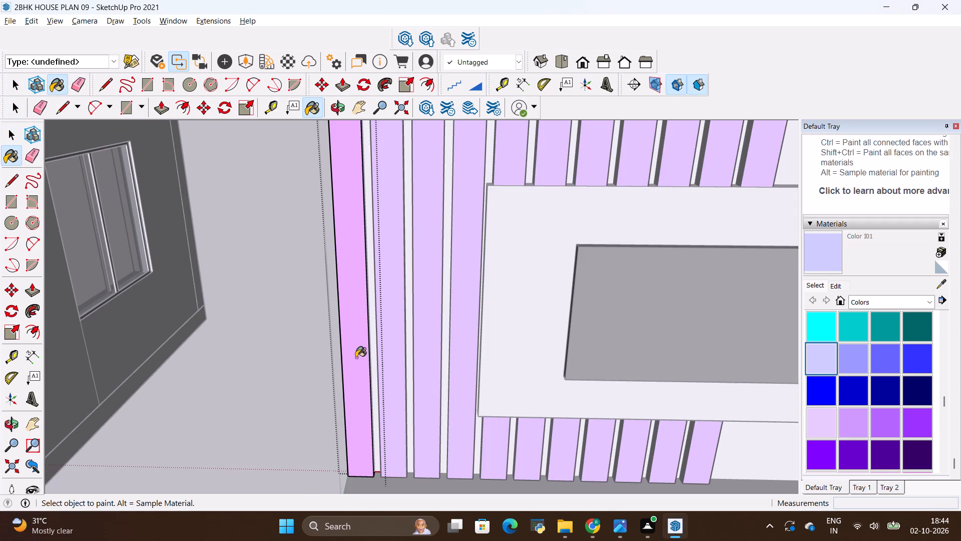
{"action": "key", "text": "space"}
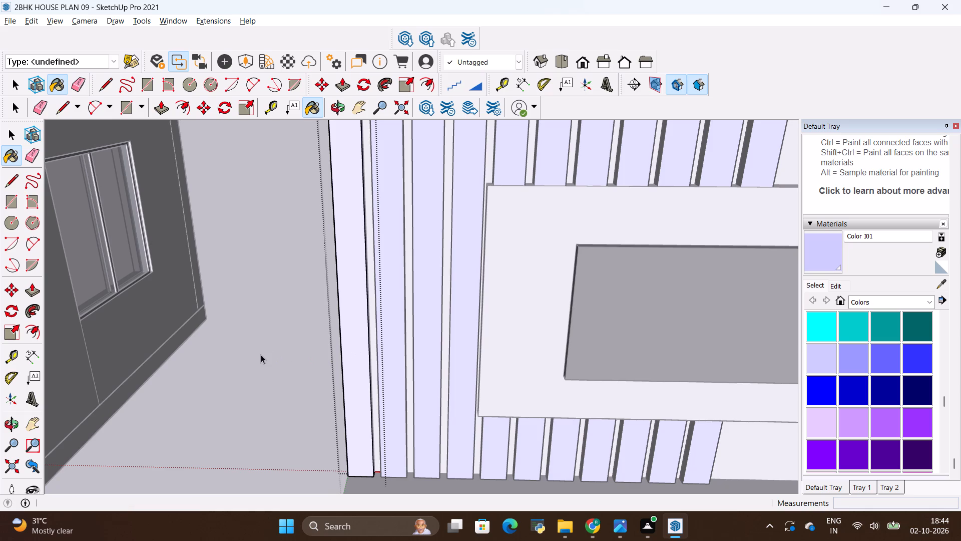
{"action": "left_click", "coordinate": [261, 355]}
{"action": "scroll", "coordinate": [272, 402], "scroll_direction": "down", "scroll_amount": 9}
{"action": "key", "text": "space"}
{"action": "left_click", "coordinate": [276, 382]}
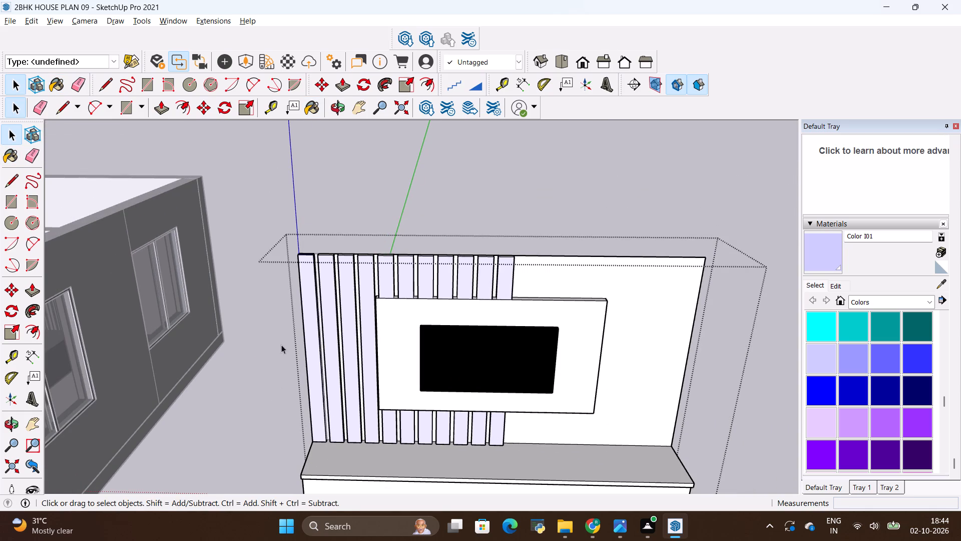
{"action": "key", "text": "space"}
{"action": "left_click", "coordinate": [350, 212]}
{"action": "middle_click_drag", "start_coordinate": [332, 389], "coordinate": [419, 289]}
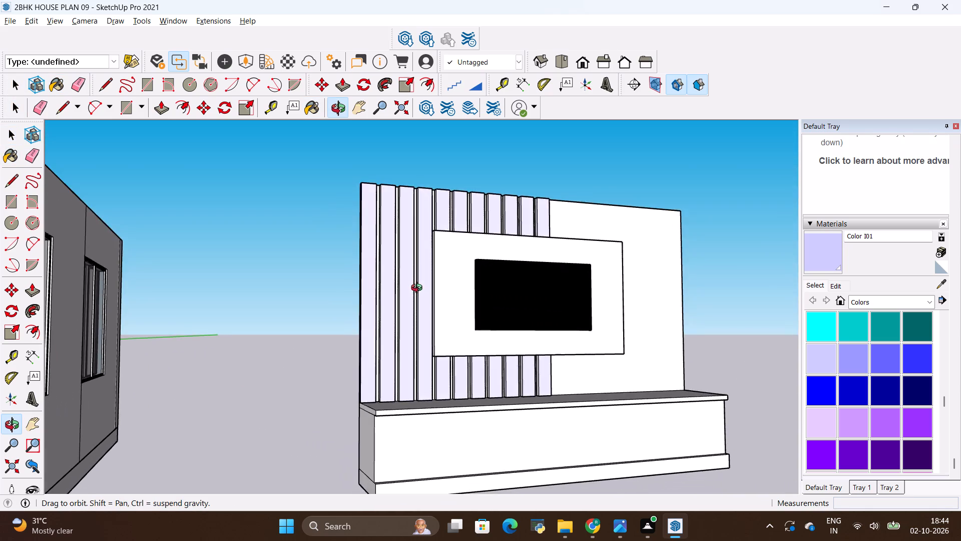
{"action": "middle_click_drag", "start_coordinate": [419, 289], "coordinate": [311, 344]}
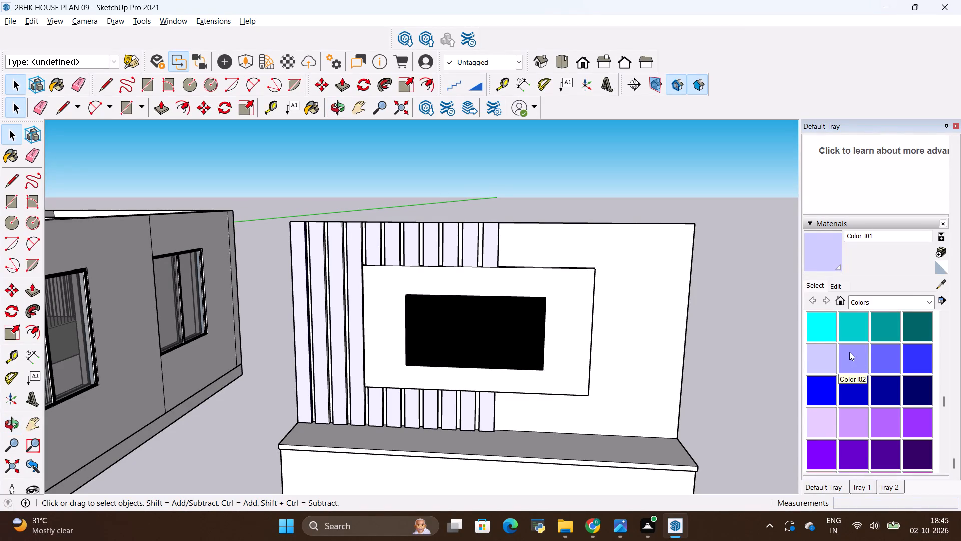
Open the fluted strip component, paint the strip face with Color I02, and close the component.
{"action": "left_click", "coordinate": [849, 352]}
{"action": "scroll", "coordinate": [444, 309], "scroll_direction": "up", "scroll_amount": 6}
{"action": "key", "text": "space"}
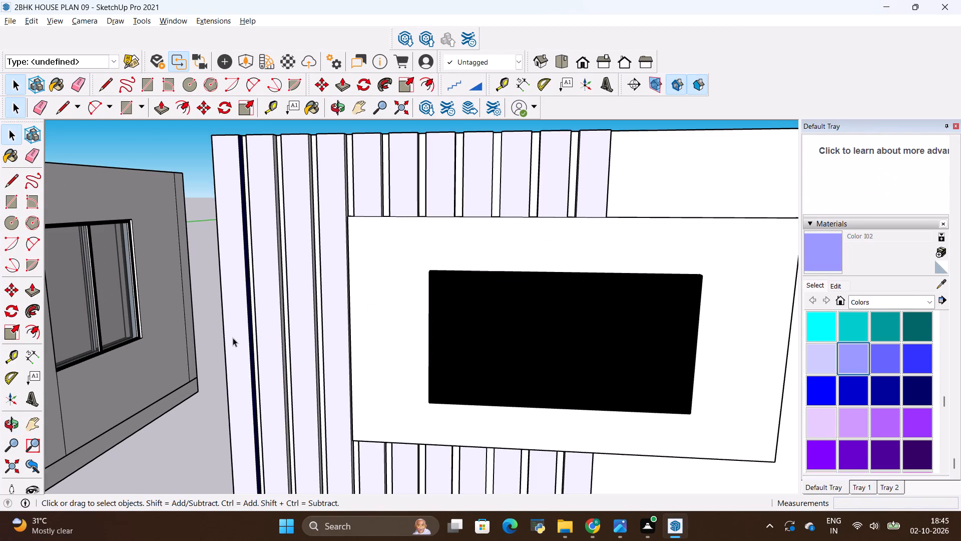
{"action": "double_click", "coordinate": [233, 338]}
{"action": "double_click", "coordinate": [235, 335]}
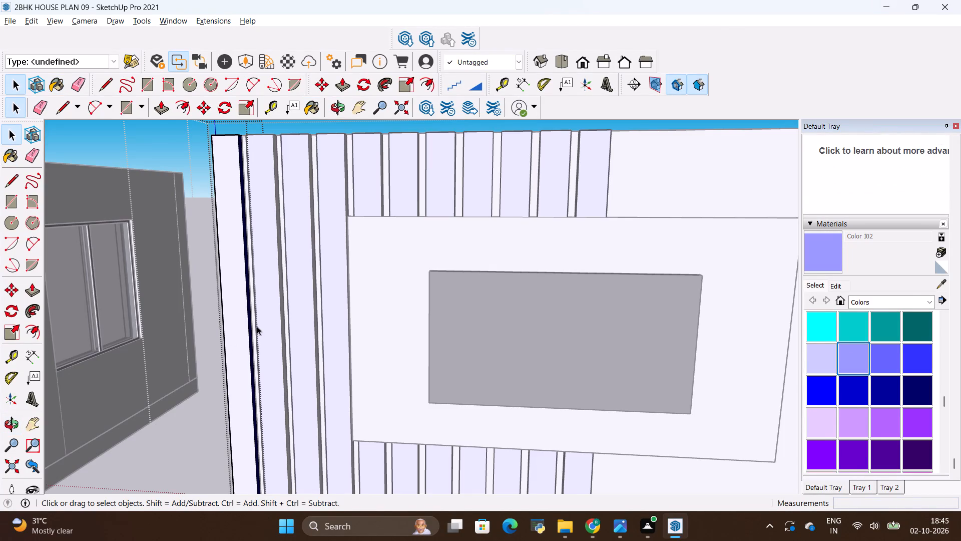
{"action": "left_click", "coordinate": [231, 330]}
{"action": "left_click", "coordinate": [850, 348]}
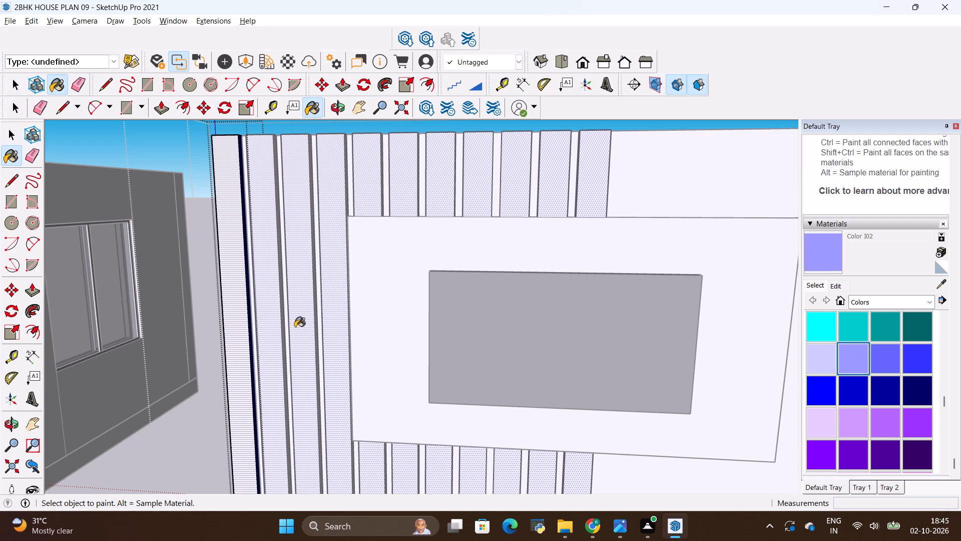
{"action": "left_click", "coordinate": [240, 341]}
{"action": "scroll", "coordinate": [266, 363], "scroll_direction": "down", "scroll_amount": 7}
{"action": "key", "text": "space"}
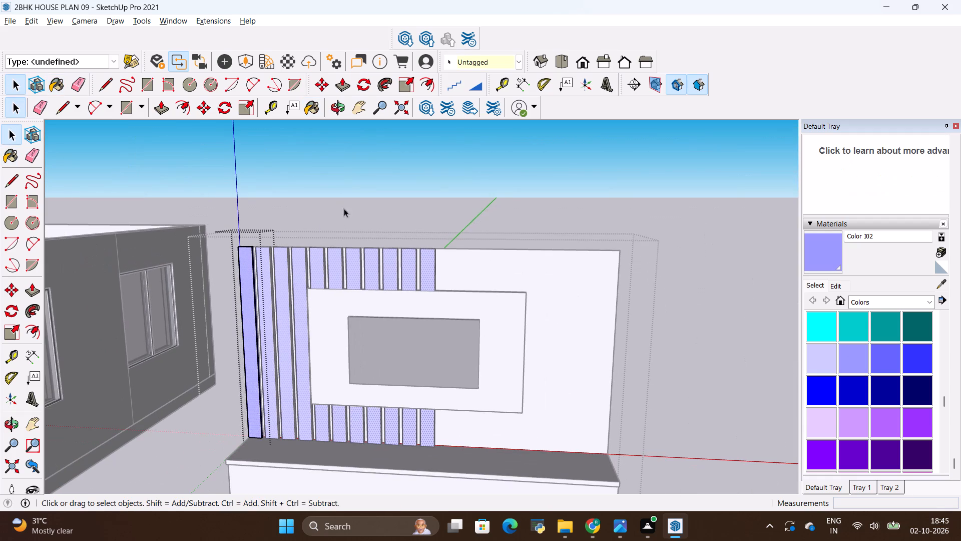
{"action": "left_click", "coordinate": [350, 197]}
{"action": "scroll", "coordinate": [293, 422], "scroll_direction": "down", "scroll_amount": 4}
Compare the fluted strips, back panel and TV in the model with the reference photo.
{"action": "key", "text": "alt+Tab"}
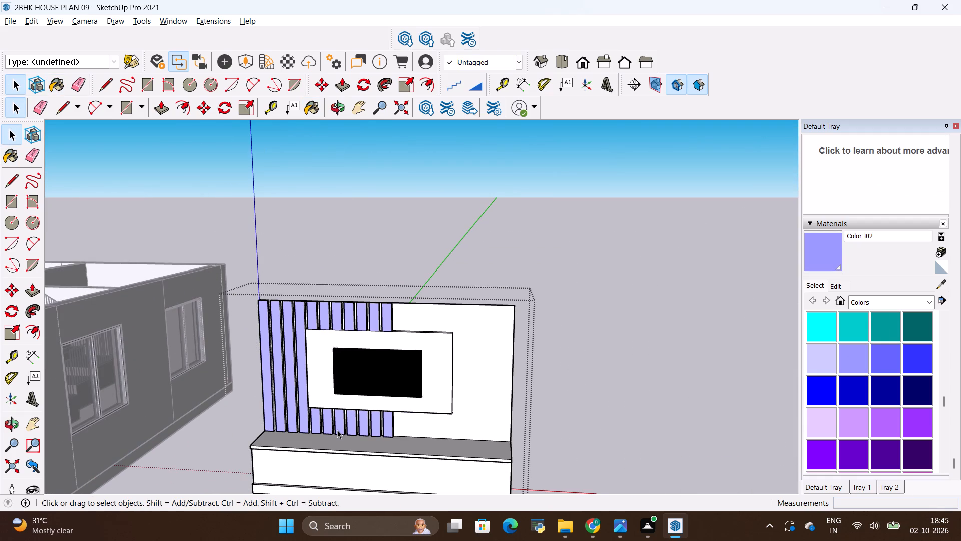
{"action": "scroll", "coordinate": [417, 373], "scroll_direction": "down", "scroll_amount": 4}
{"action": "scroll", "coordinate": [531, 266], "scroll_direction": "up", "scroll_amount": 4}
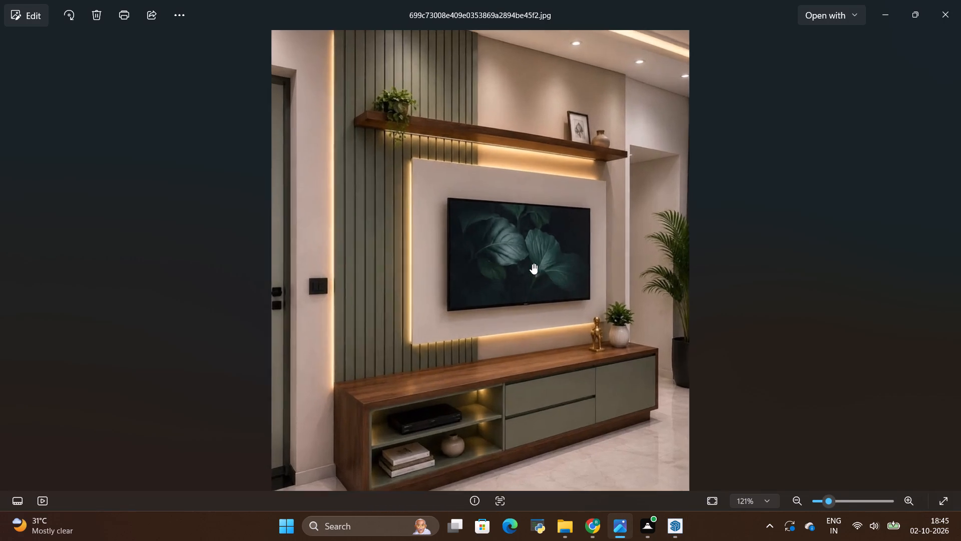
{"action": "scroll", "coordinate": [532, 263], "scroll_direction": "up", "scroll_amount": 3}
{"action": "key", "text": "alt+Tab"}
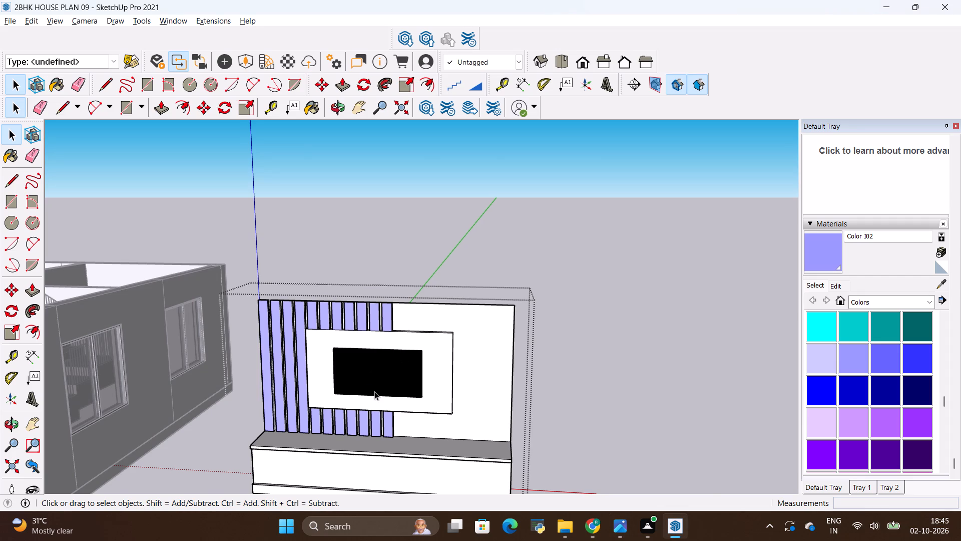
{"action": "middle_click_drag", "start_coordinate": [374, 391], "coordinate": [445, 364]}
{"action": "key", "text": "alt+Tab"}
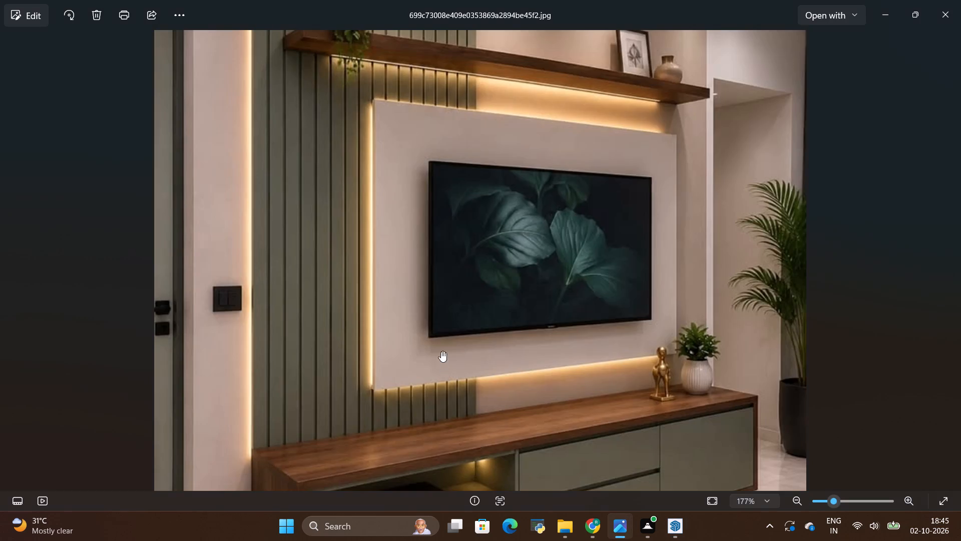
{"action": "scroll", "coordinate": [444, 338], "scroll_direction": "down", "scroll_amount": 9}
{"action": "key", "text": "alt+Tab"}
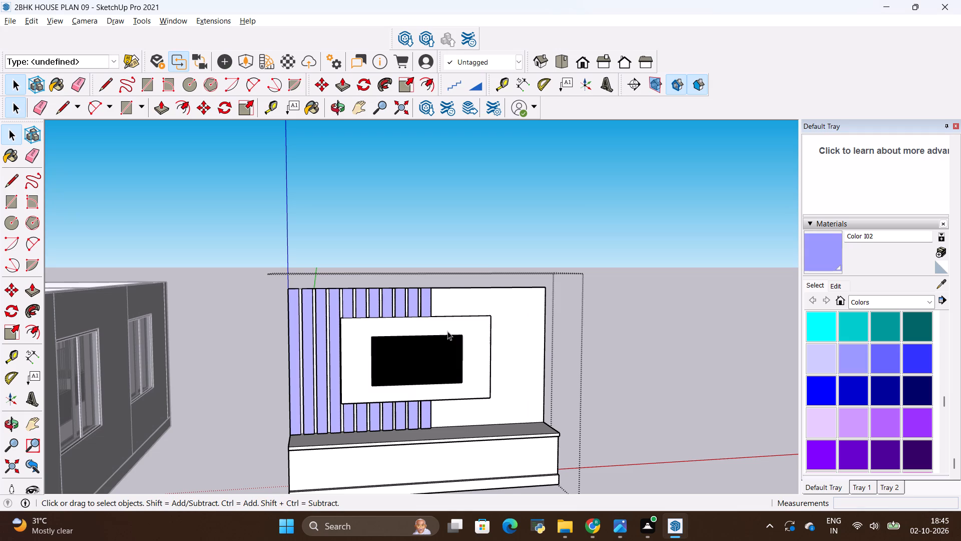
Examine the low cabinet's shelves, drawers and wood finish in the reference photo against the cabinet in the model.
{"action": "scroll", "coordinate": [448, 323], "scroll_direction": "down", "scroll_amount": 2}
{"action": "scroll", "coordinate": [398, 430], "scroll_direction": "up", "scroll_amount": 12}
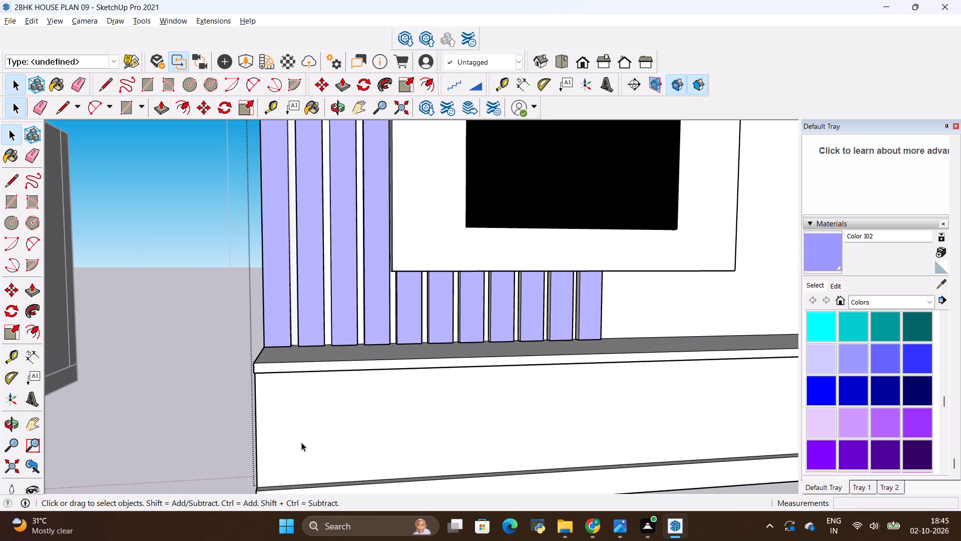
{"action": "scroll", "coordinate": [301, 441], "scroll_direction": "up", "scroll_amount": 3}
{"action": "key", "text": "alt+Tab"}
{"action": "scroll", "coordinate": [508, 362], "scroll_direction": "up", "scroll_amount": 2}
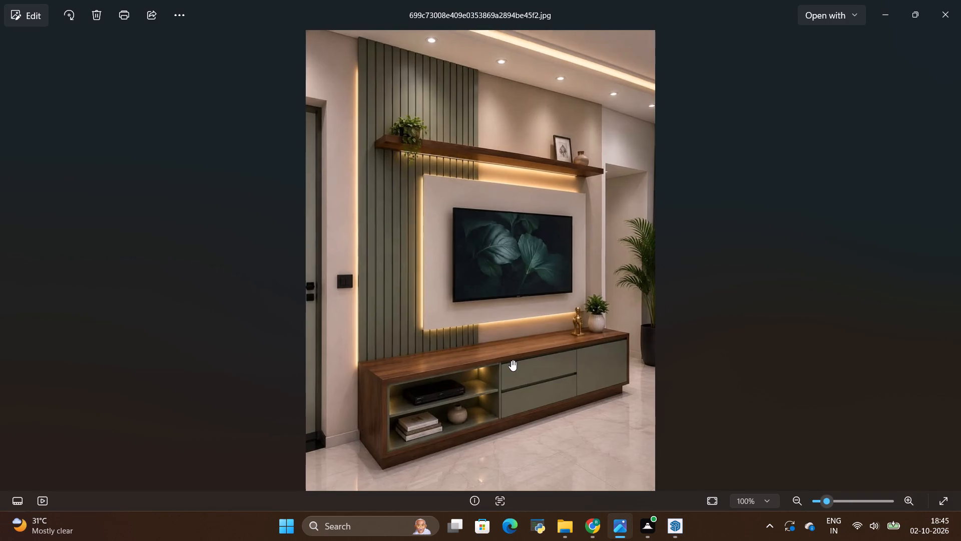
{"action": "scroll", "coordinate": [511, 360], "scroll_direction": "up", "scroll_amount": 11}
{"action": "key", "text": "alt+Tab"}
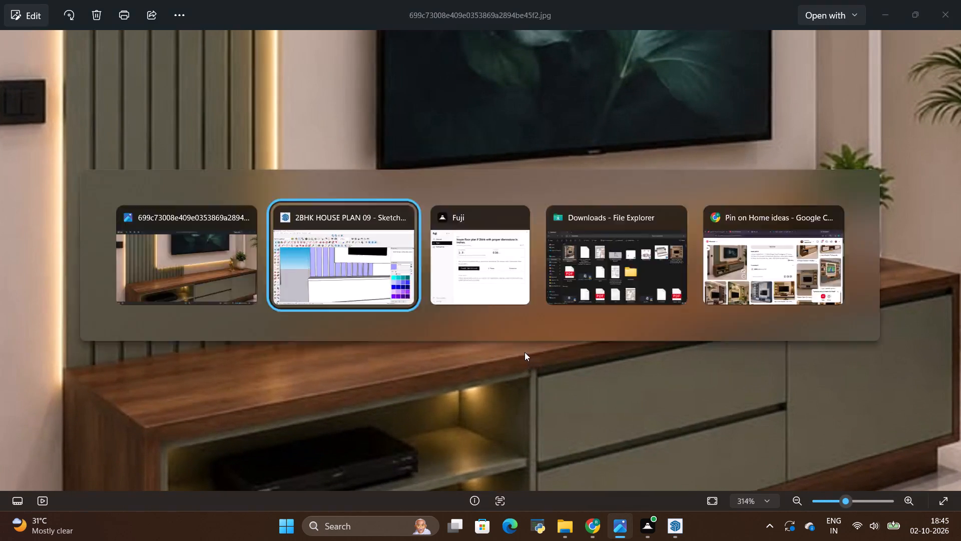
{"action": "scroll", "coordinate": [520, 346], "scroll_direction": "down", "scroll_amount": 9}
{"action": "scroll", "coordinate": [458, 382], "scroll_direction": "up", "scroll_amount": 8}
{"action": "scroll", "coordinate": [308, 390], "scroll_direction": "down", "scroll_amount": 4}
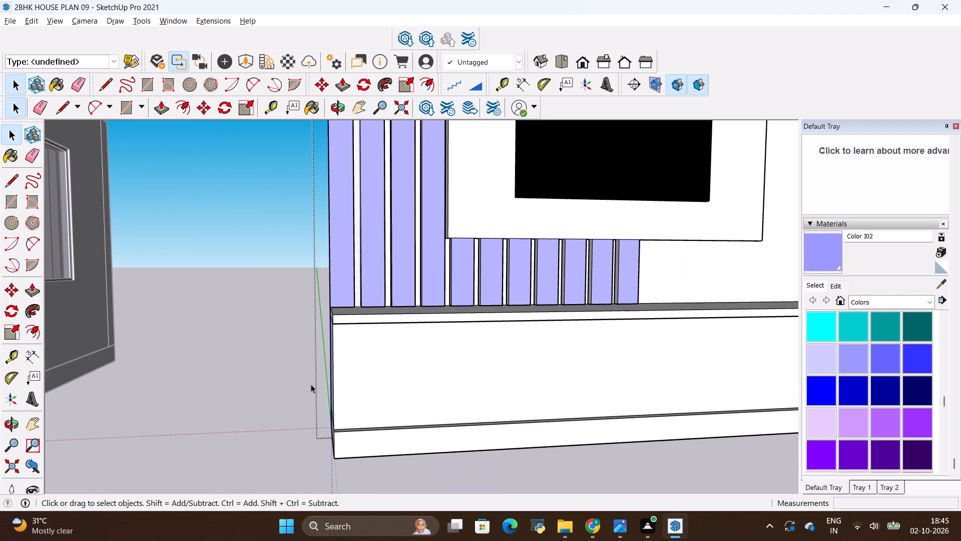
Offset the low cabinet's front face inward by 2" to outline the shutter area.
{"action": "scroll", "coordinate": [295, 343], "scroll_direction": "down", "scroll_amount": 4}
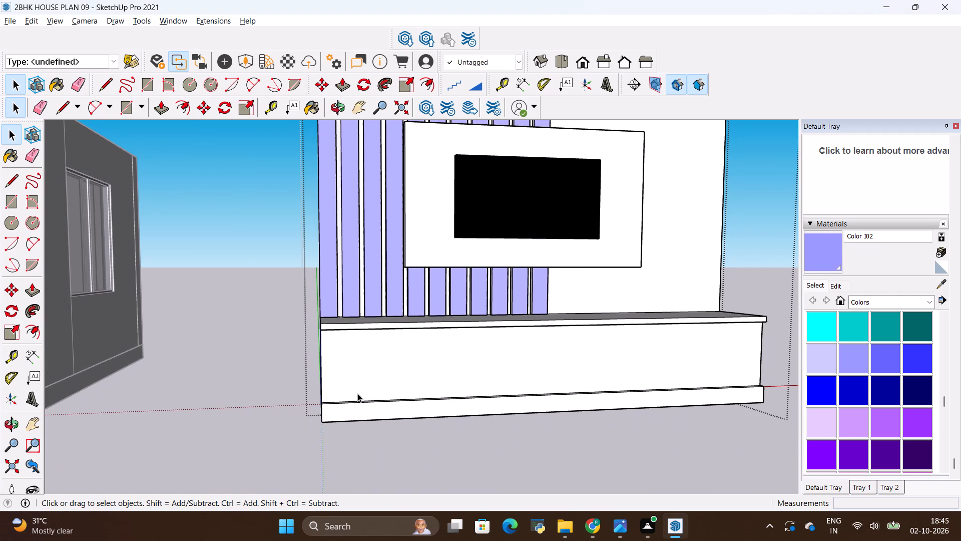
{"action": "left_click", "coordinate": [423, 75]}
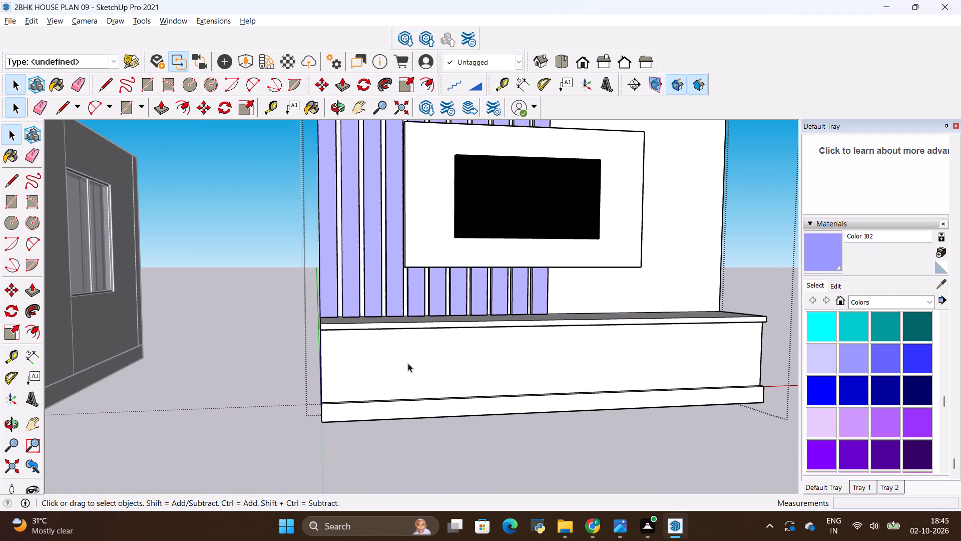
{"action": "left_click", "coordinate": [408, 363]}
{"action": "left_click", "coordinate": [364, 350]}
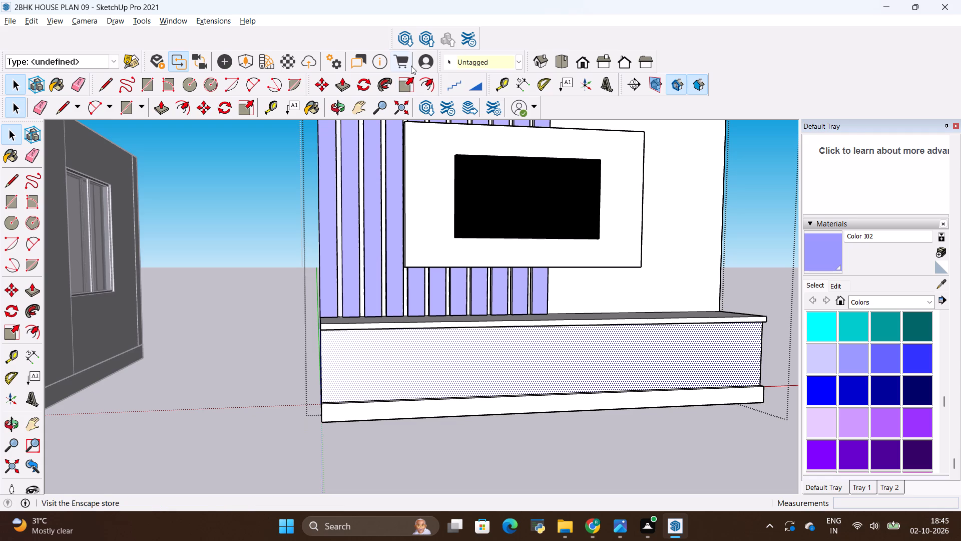
{"action": "left_click", "coordinate": [422, 81]}
{"action": "left_click", "coordinate": [359, 320]}
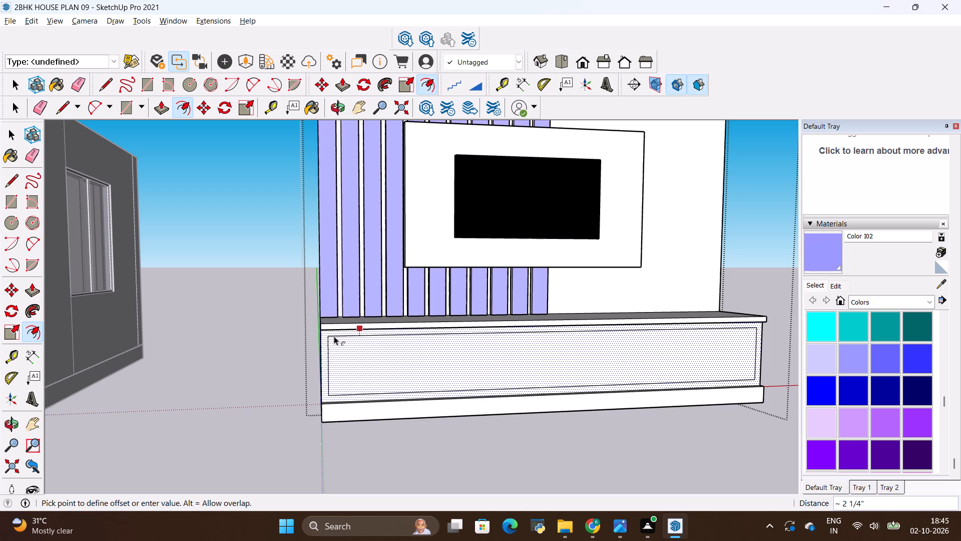
{"action": "key", "text": "BackSpace"}
{"action": "key", "text": "2"}
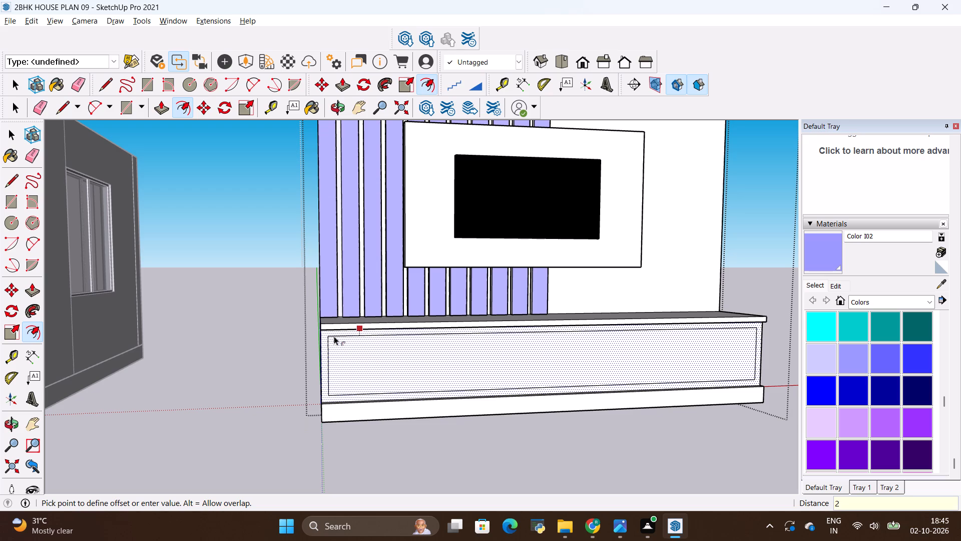
{"action": "key", "text": "shift+quotedbl"}
{"action": "key", "text": "Return"}
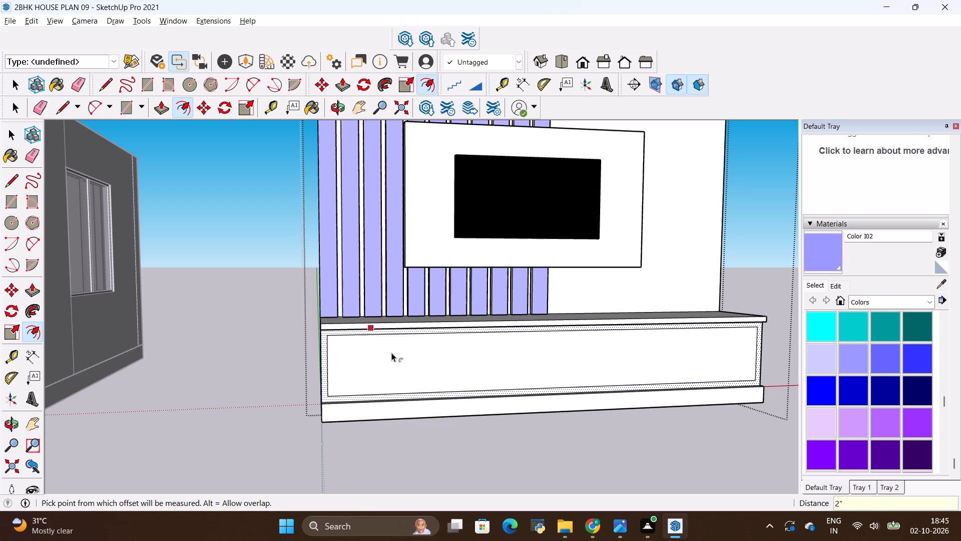
{"action": "scroll", "coordinate": [330, 351], "scroll_direction": "up", "scroll_amount": 1}
{"action": "key", "text": "Escape"}
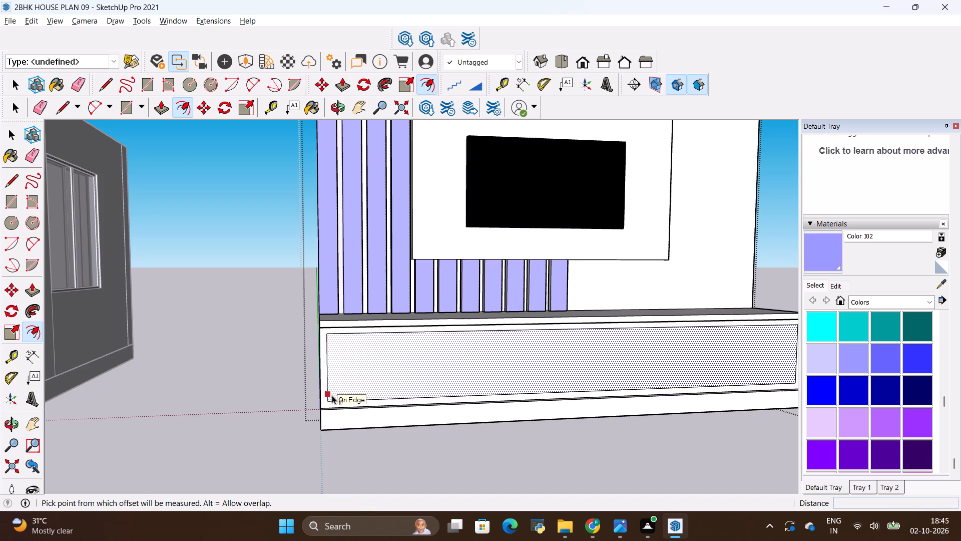
Check the cabinet layout in the reference photo, and divide the bottom edge of the cabinet's inner front outline into 3 segments.
{"action": "key", "text": "alt+Tab"}
{"action": "scroll", "coordinate": [336, 340], "scroll_direction": "down", "scroll_amount": 9}
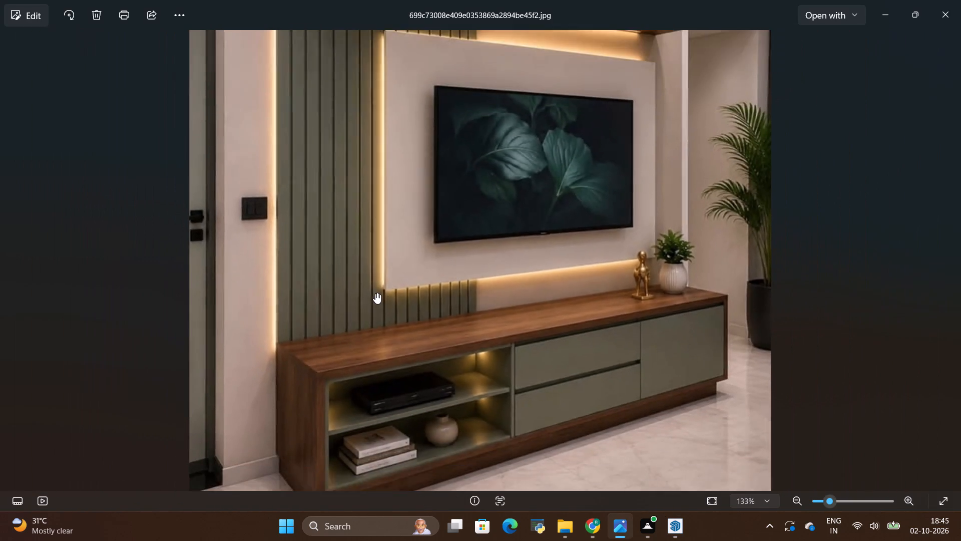
{"action": "key", "text": "alt+Tab"}
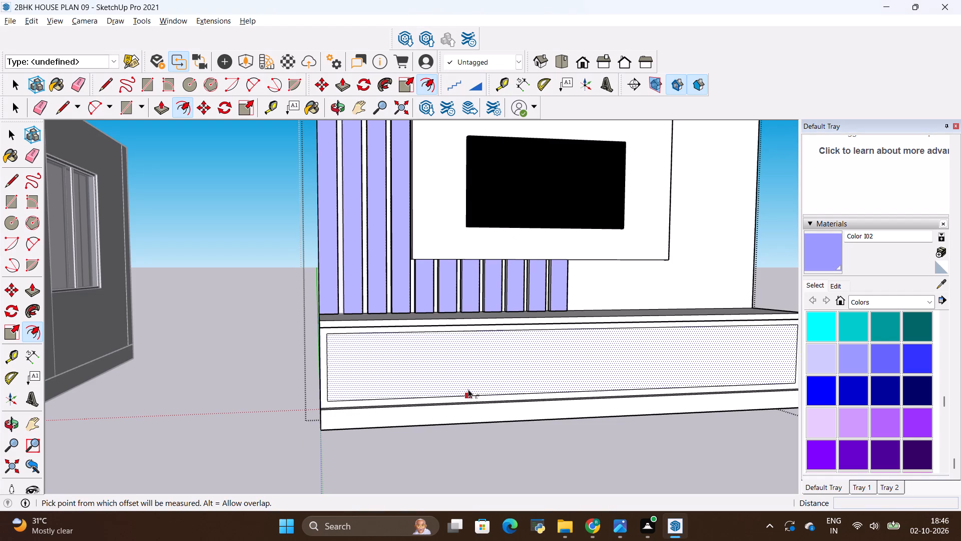
{"action": "key", "text": "space"}
{"action": "key", "text": "space"}
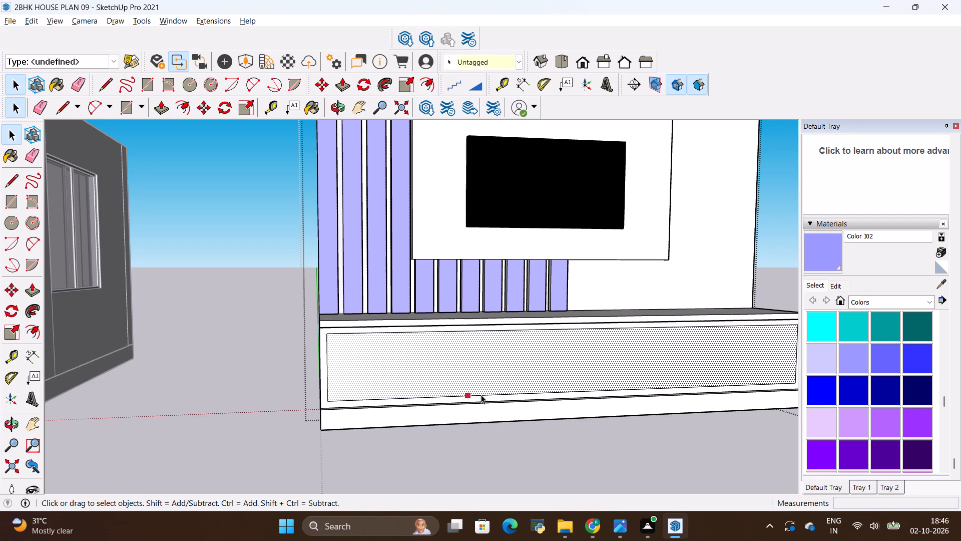
{"action": "left_click", "coordinate": [393, 456]}
{"action": "left_click", "coordinate": [453, 377]}
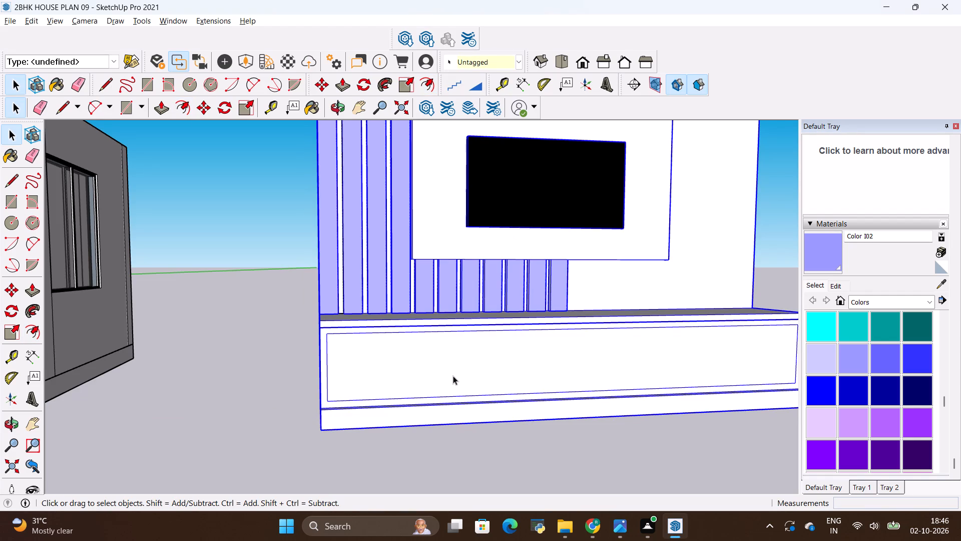
{"action": "double_click", "coordinate": [453, 376]}
{"action": "left_click", "coordinate": [599, 388]}
{"action": "left_click", "coordinate": [600, 387]}
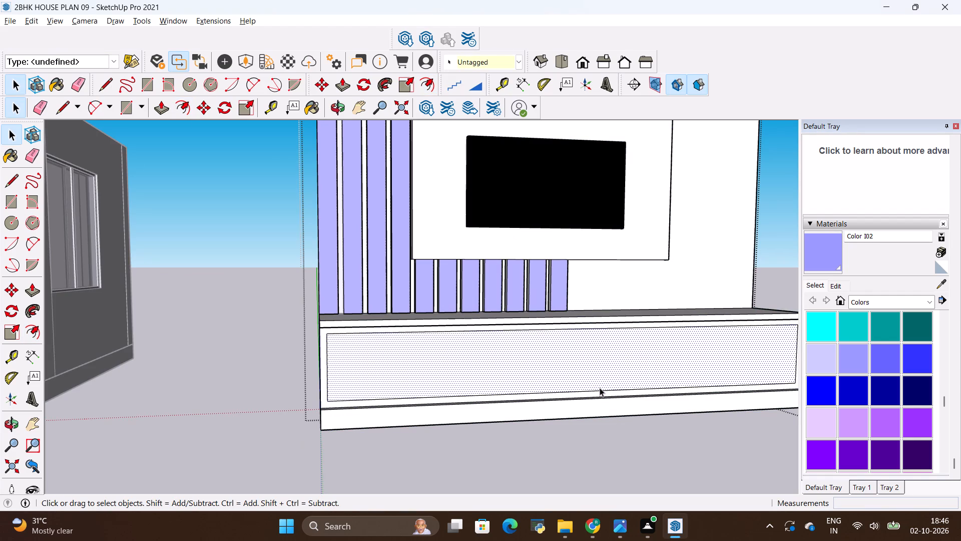
{"action": "left_click", "coordinate": [600, 389]}
{"action": "right_click", "coordinate": [572, 388]}
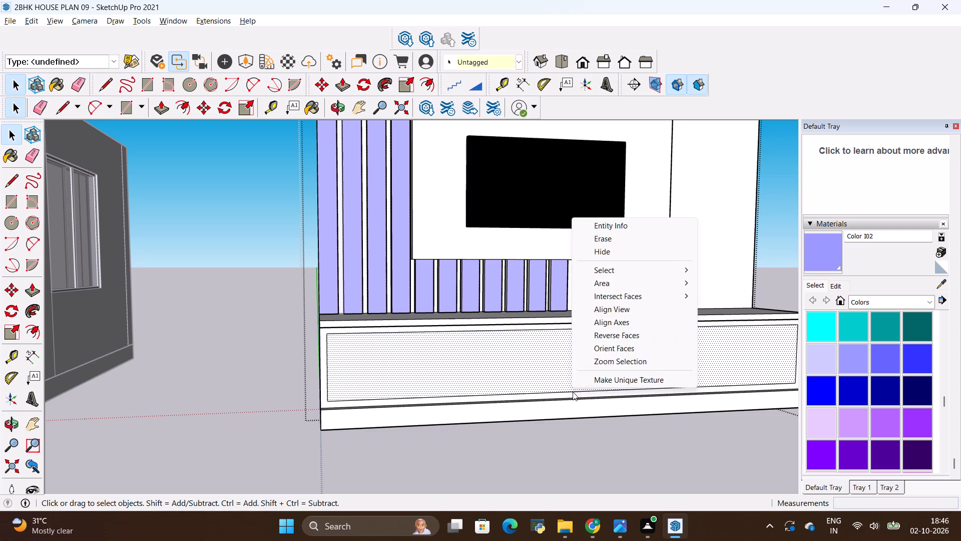
{"action": "left_click", "coordinate": [573, 392]}
{"action": "right_click", "coordinate": [573, 392]}
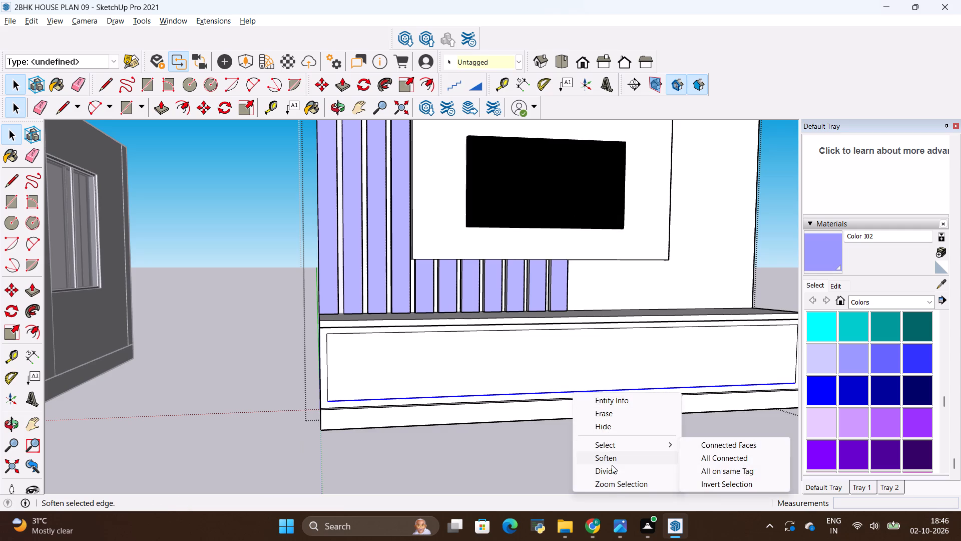
{"action": "left_click", "coordinate": [612, 467]}
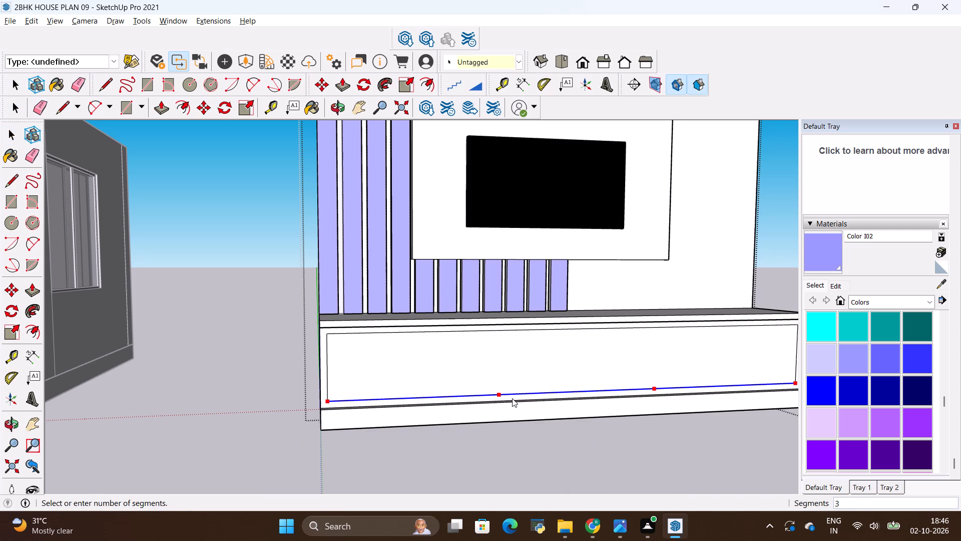
{"action": "left_click", "coordinate": [511, 398]}
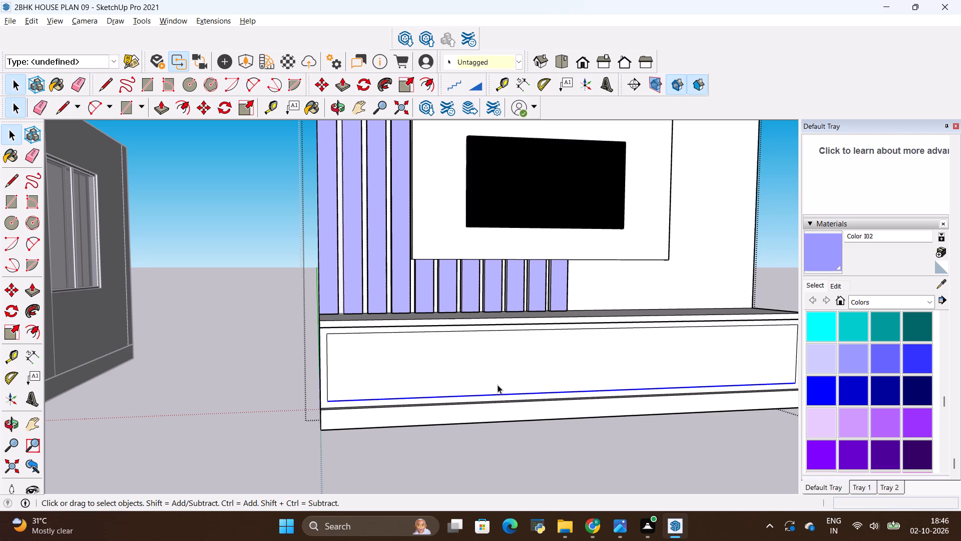
Draw two vertical lines about 1' 8" high from the division points to the outline's top edge, splitting the cabinet front into three panels.
{"action": "key", "text": "l"}
{"action": "left_click", "coordinate": [495, 395]}
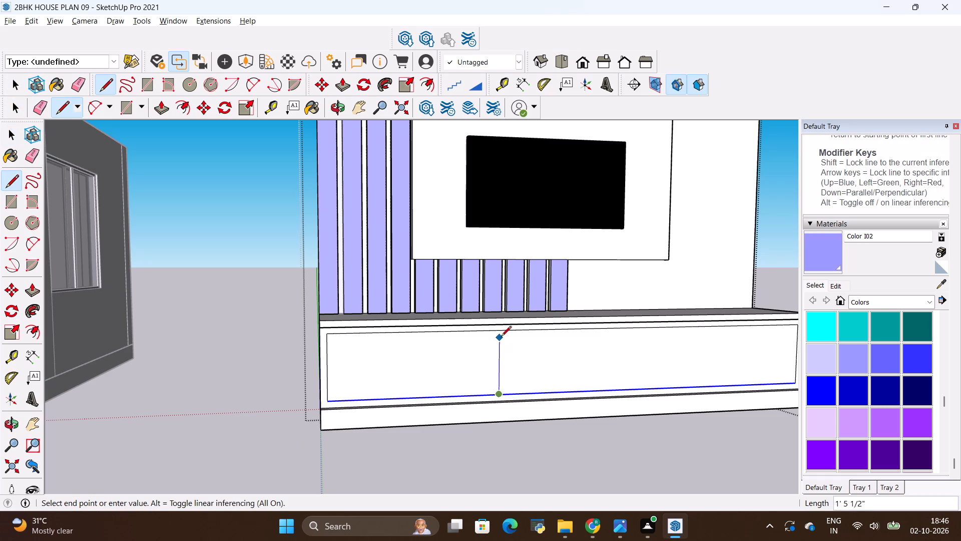
{"action": "scroll", "coordinate": [498, 335], "scroll_direction": "up", "scroll_amount": 6}
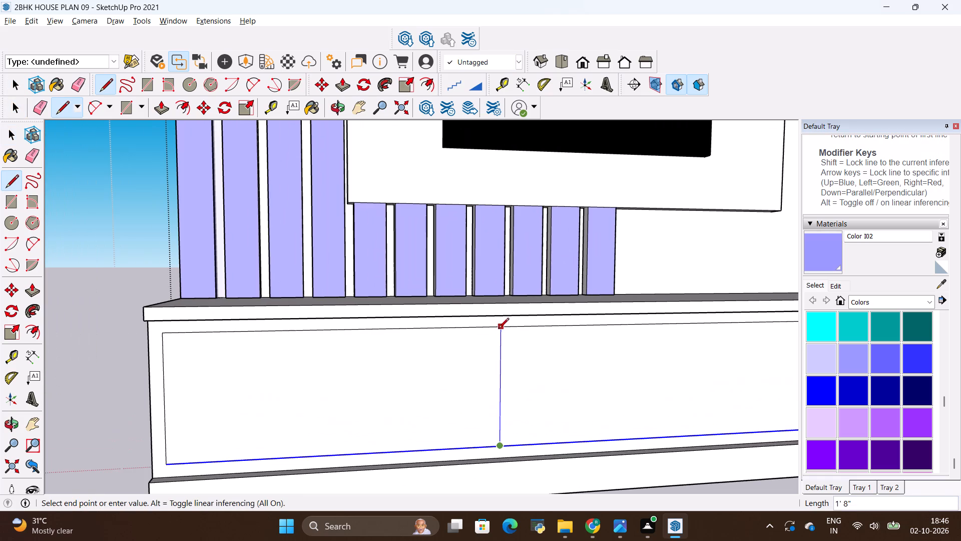
{"action": "left_click", "coordinate": [499, 326]}
{"action": "scroll", "coordinate": [308, 352], "scroll_direction": "down", "scroll_amount": 7}
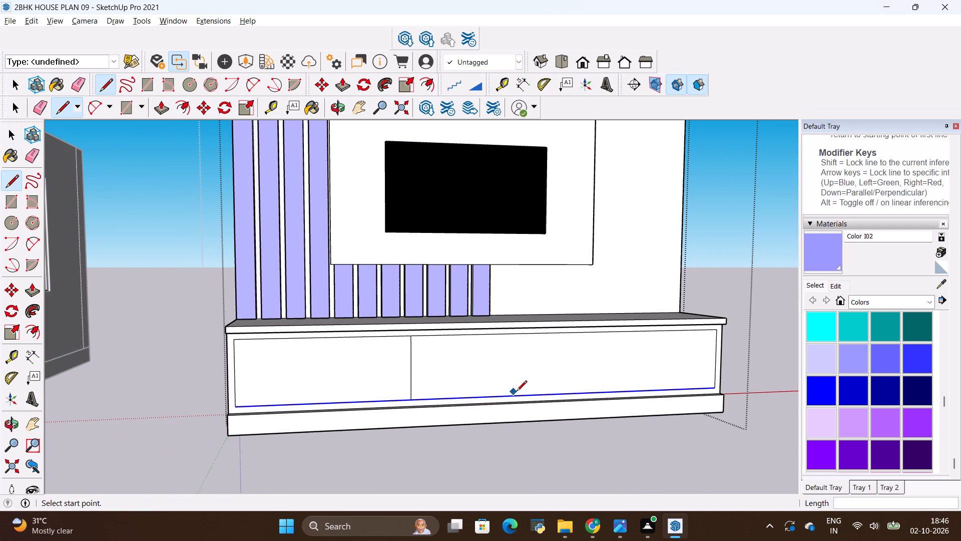
{"action": "left_click", "coordinate": [567, 393]}
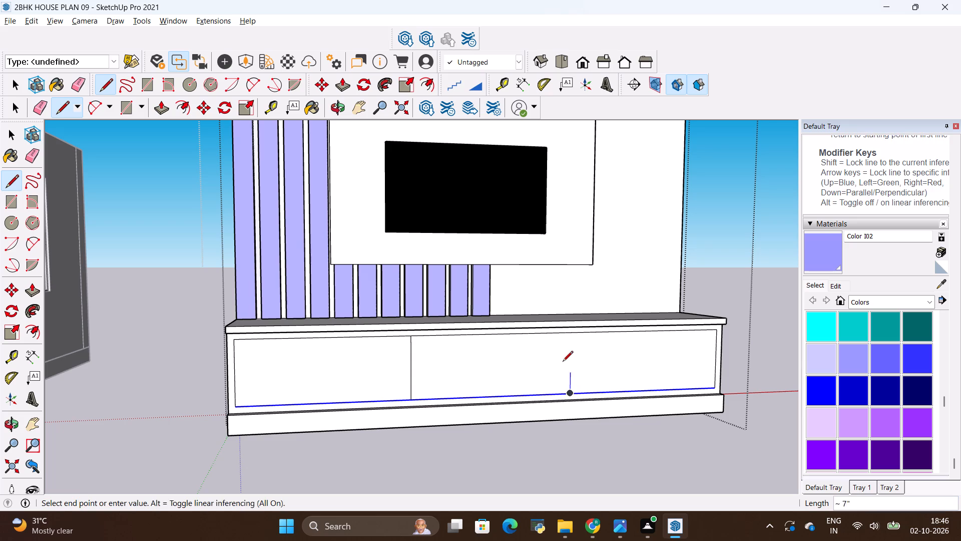
{"action": "left_click", "coordinate": [570, 338]}
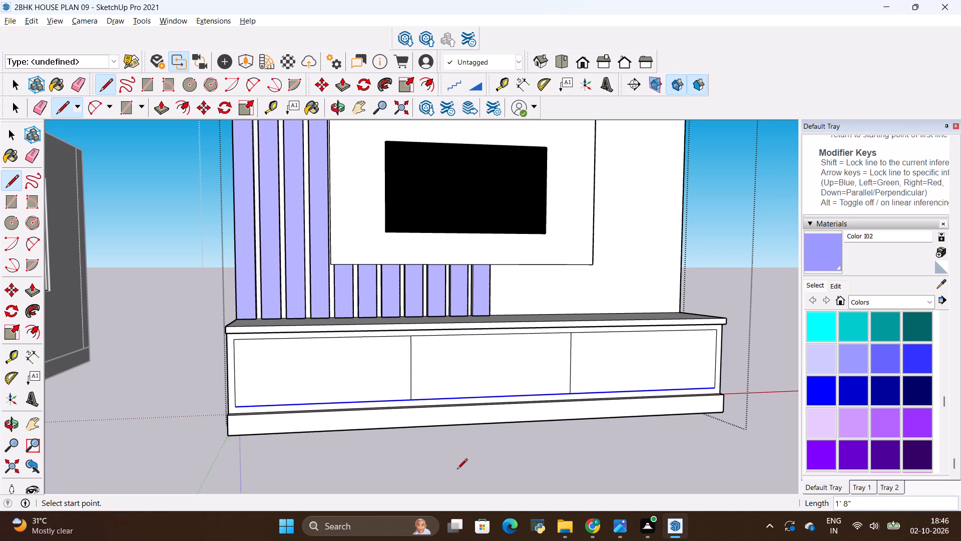
{"action": "scroll", "coordinate": [457, 470], "scroll_direction": "down", "scroll_amount": 2}
{"action": "key", "text": "Escape"}
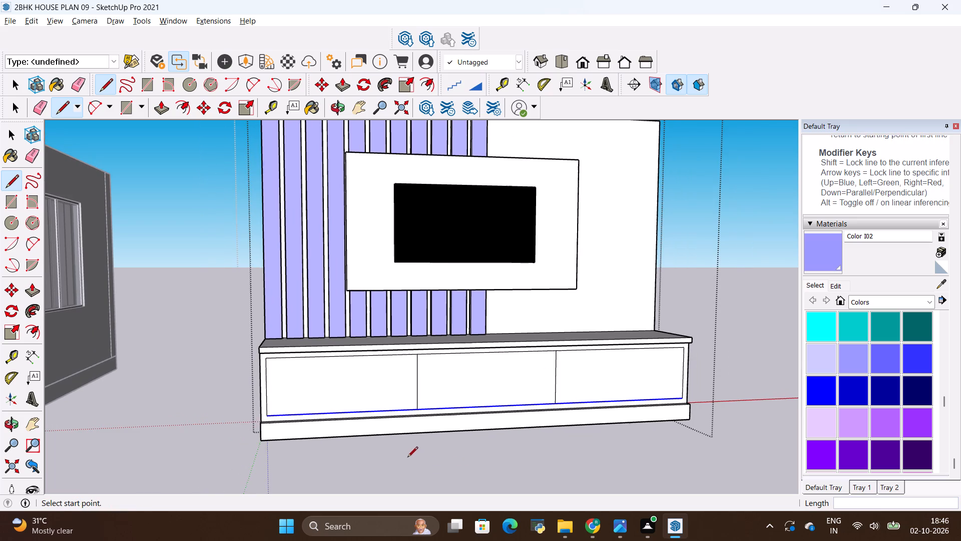
Copy both vertical divider lines .5" sideways, toward the cabinet's fluted-strip end, to form narrow gaps between the panels.
{"action": "scroll", "coordinate": [367, 364], "scroll_direction": "up", "scroll_amount": 4}
{"action": "key", "text": "space"}
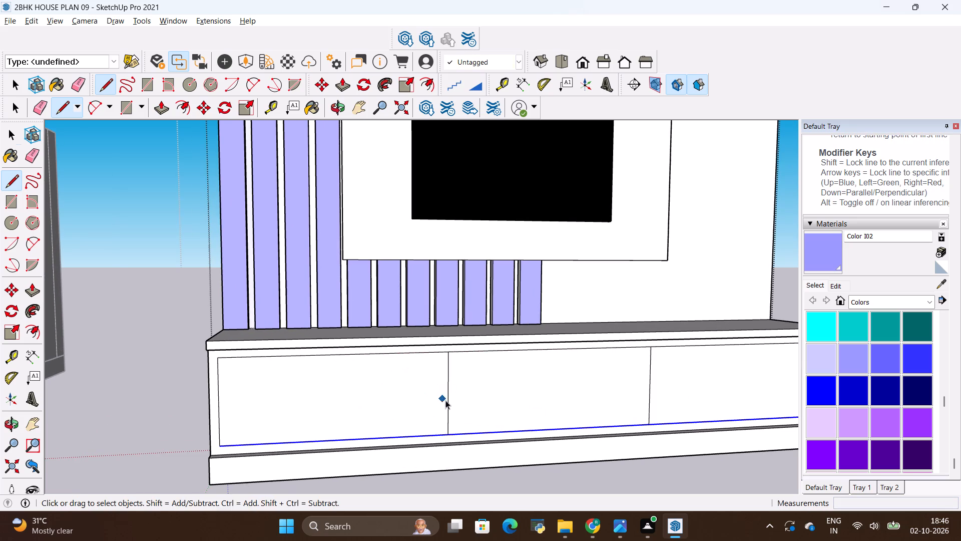
{"action": "left_click", "coordinate": [446, 399]}
{"action": "left_click", "coordinate": [449, 396]}
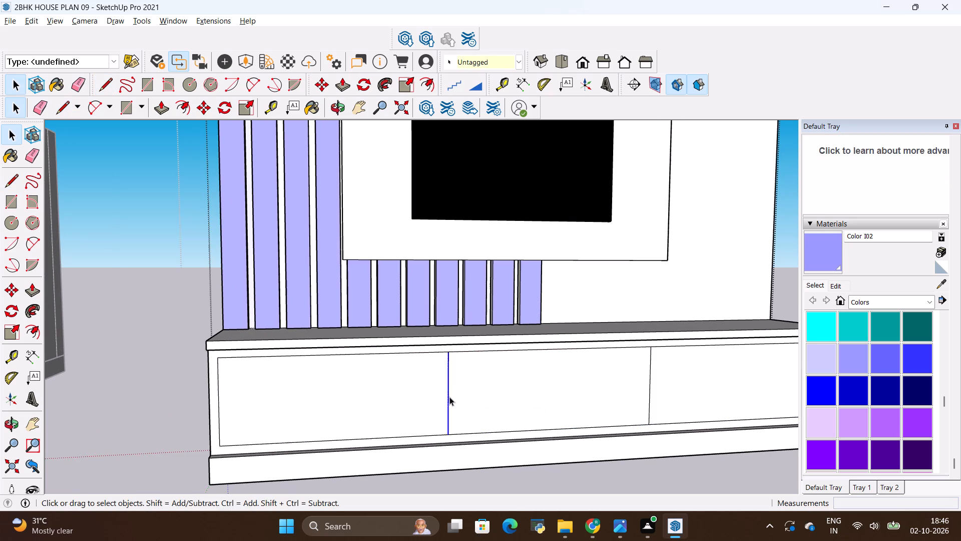
{"action": "left_click", "coordinate": [650, 389], "text": "ctrl"}
{"action": "key", "text": "m"}
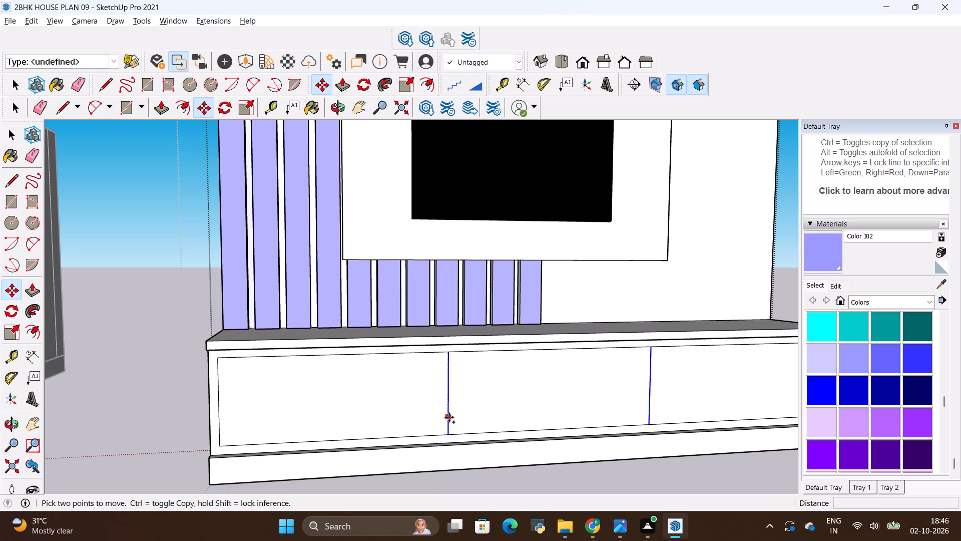
{"action": "left_click", "coordinate": [449, 417]}
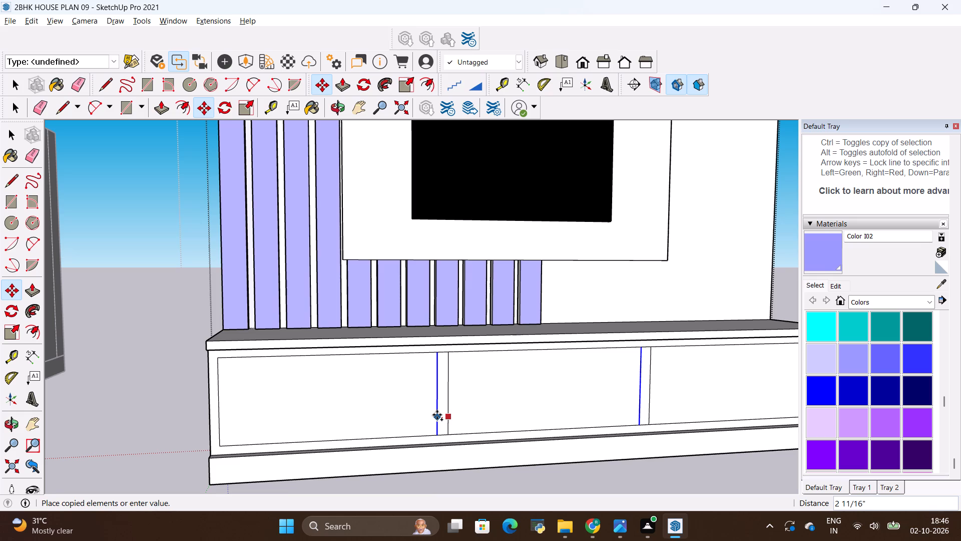
{"action": "key", "text": "BackSpace"}
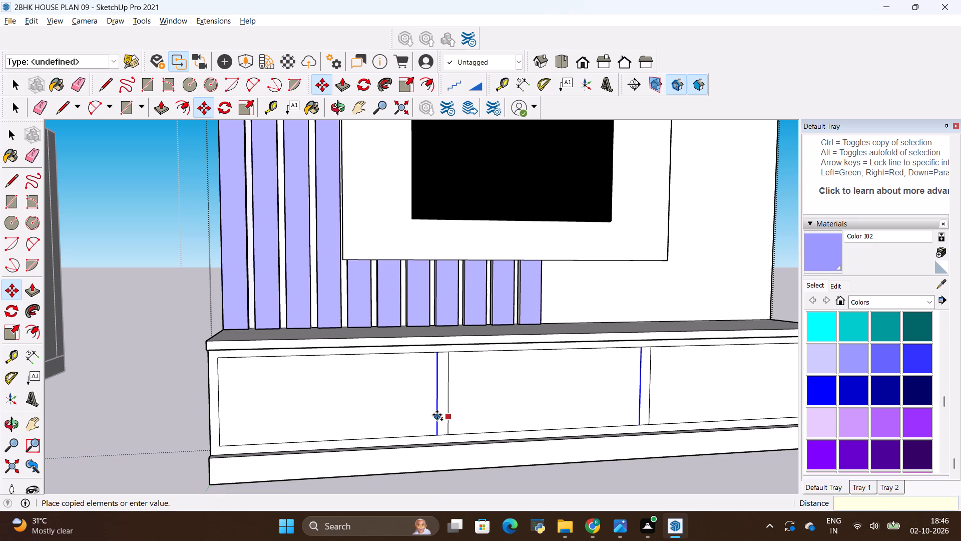
{"action": "key", "text": "period"}
{"action": "key", "text": "5"}
{"action": "key", "text": "shift+quotedbl"}
{"action": "key", "text": "Return"}
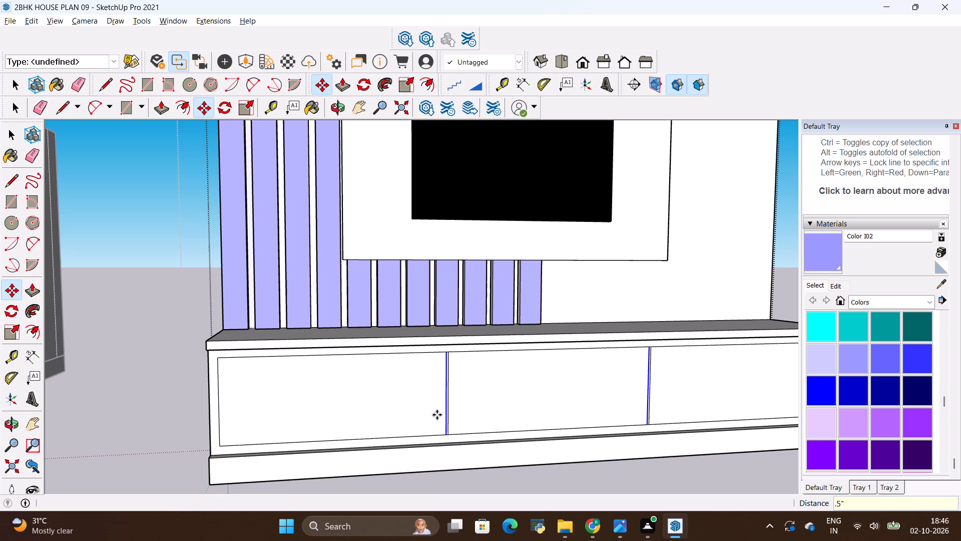
{"action": "key", "text": "Escape"}
Pull the three cabinet front panels out by 1" with Push/Pull, leaving the narrow gaps between them.
{"action": "scroll", "coordinate": [425, 346], "scroll_direction": "up", "scroll_amount": 6}
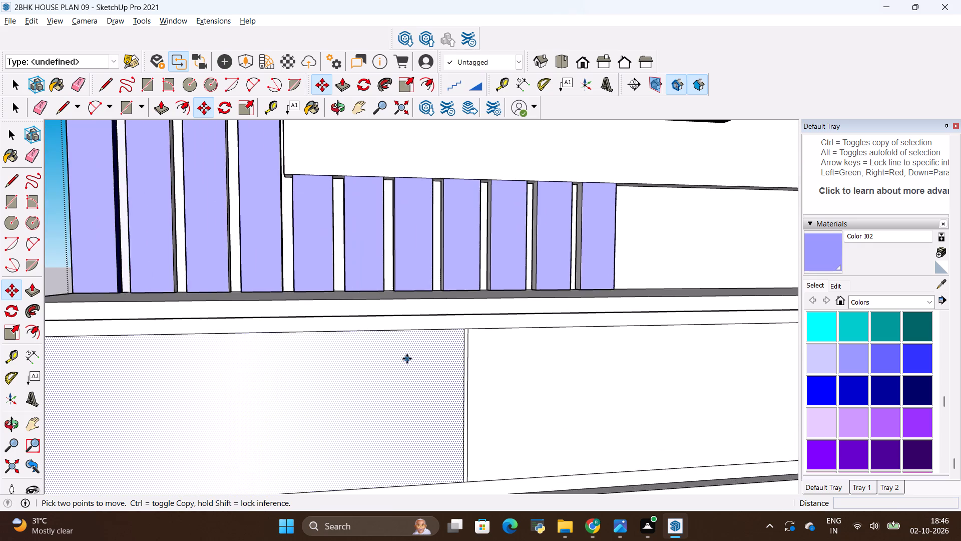
{"action": "scroll", "coordinate": [407, 359], "scroll_direction": "up", "scroll_amount": 3}
{"action": "key", "text": "p"}
{"action": "left_click", "coordinate": [408, 363]}
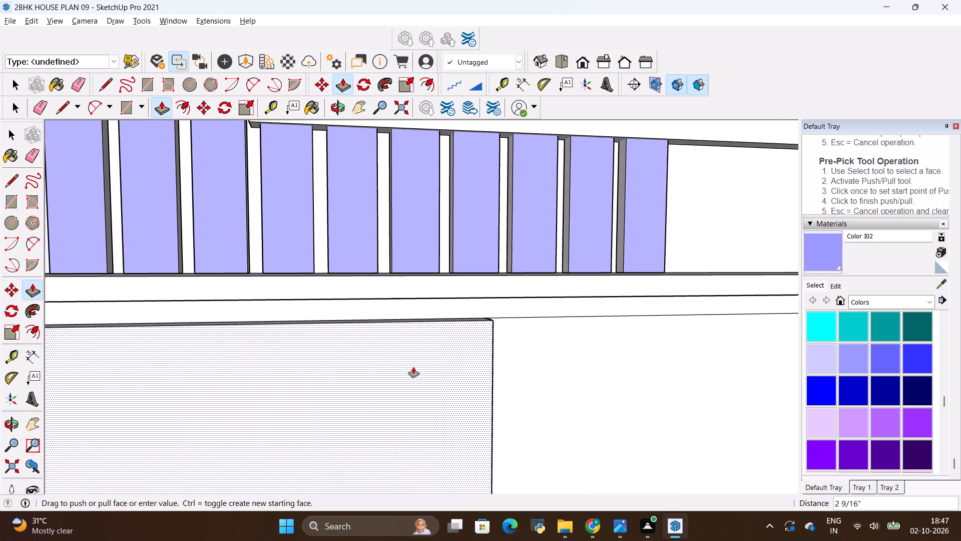
{"action": "key", "text": "BackSpace"}
{"action": "type", "text": "1\""}
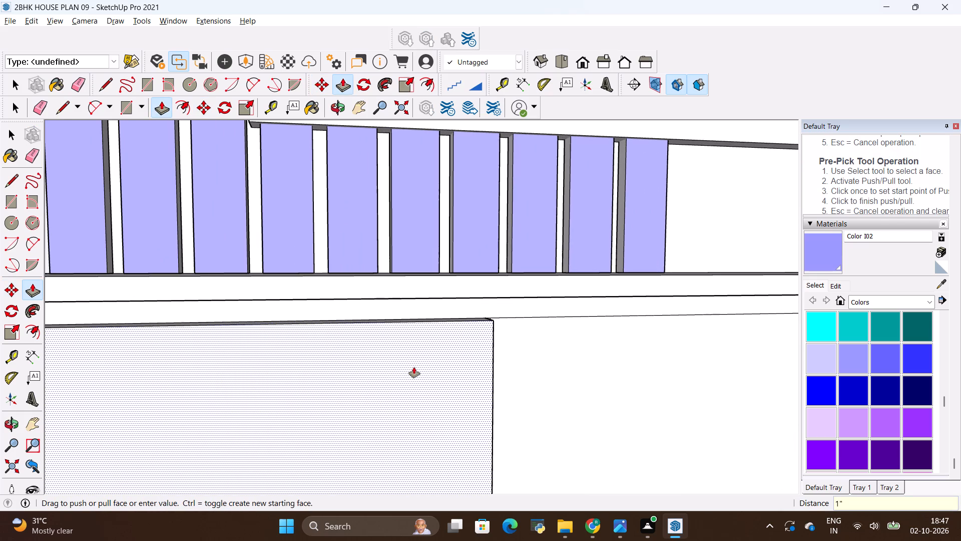
{"action": "key", "text": "Return"}
{"action": "double_click", "coordinate": [619, 374]}
{"action": "scroll", "coordinate": [234, 326], "scroll_direction": "down", "scroll_amount": 2}
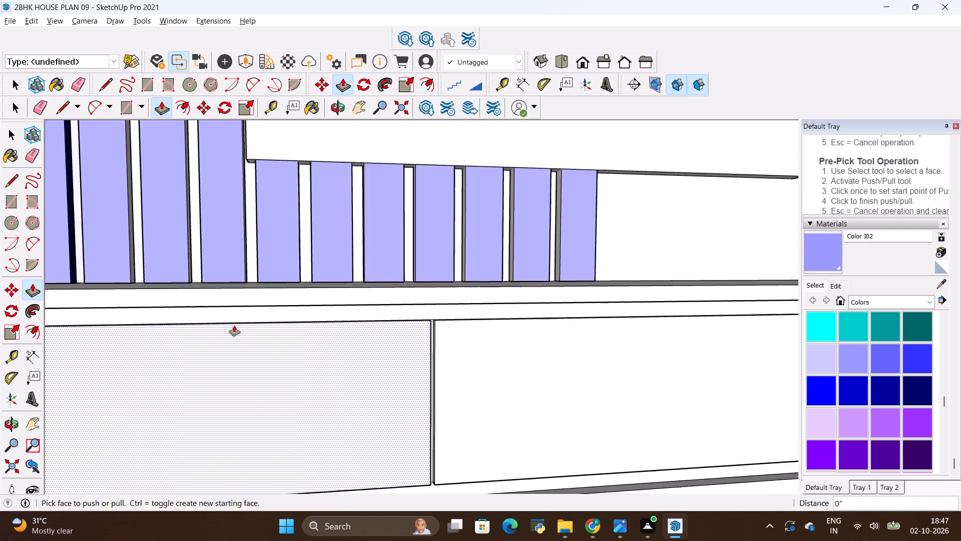
{"action": "scroll", "coordinate": [234, 326], "scroll_direction": "down", "scroll_amount": 7}
{"action": "double_click", "coordinate": [606, 346]}
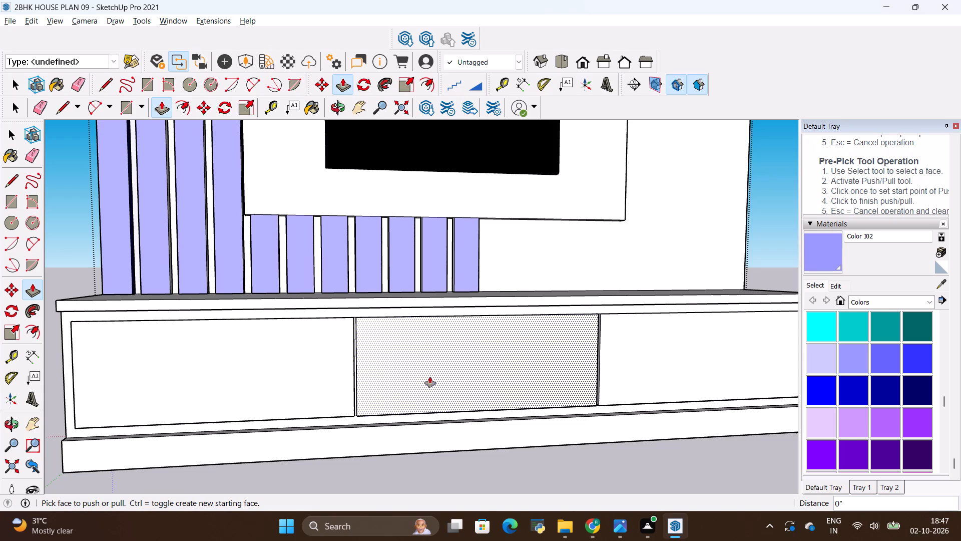
Compare the modelled cabinet front with the reference photo's open shelves, drawers and door layout.
{"action": "scroll", "coordinate": [424, 376], "scroll_direction": "down", "scroll_amount": 4}
{"action": "key", "text": "Escape"}
{"action": "key", "text": "alt+Tab"}
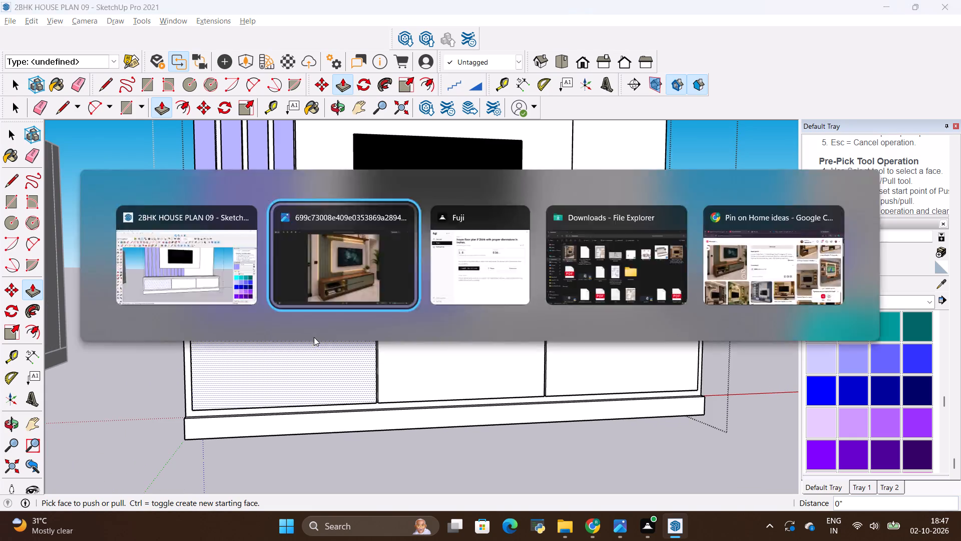
{"action": "scroll", "coordinate": [426, 347], "scroll_direction": "up", "scroll_amount": 2}
{"action": "scroll", "coordinate": [422, 418], "scroll_direction": "up", "scroll_amount": 1}
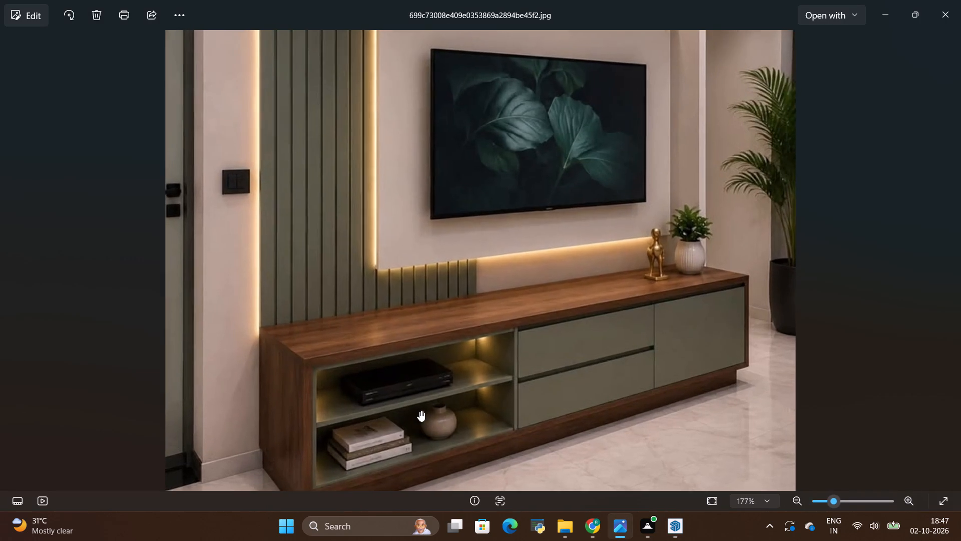
{"action": "key", "text": "alt+Tab"}
{"action": "scroll", "coordinate": [396, 341], "scroll_direction": "down", "scroll_amount": 1}
{"action": "scroll", "coordinate": [325, 364], "scroll_direction": "up", "scroll_amount": 6}
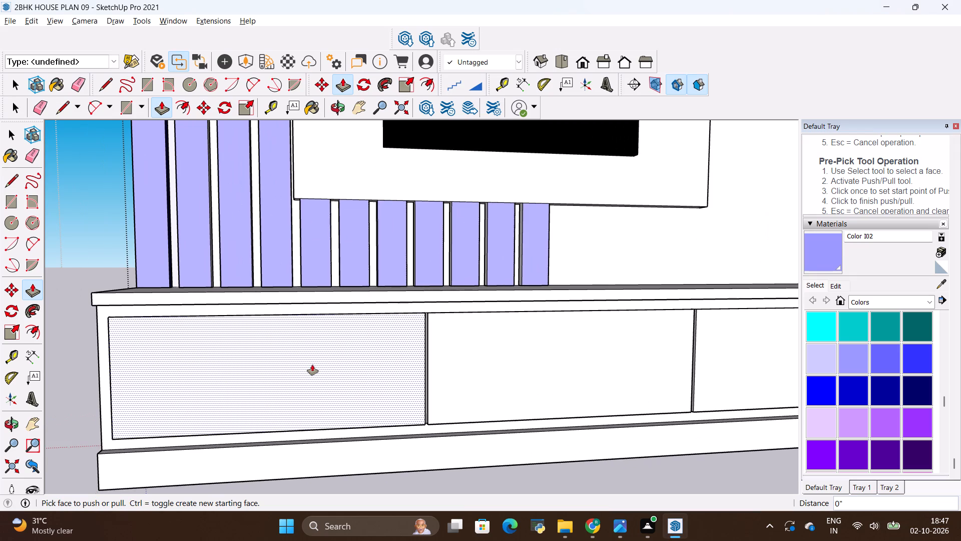
{"action": "key", "text": "alt+Tab"}
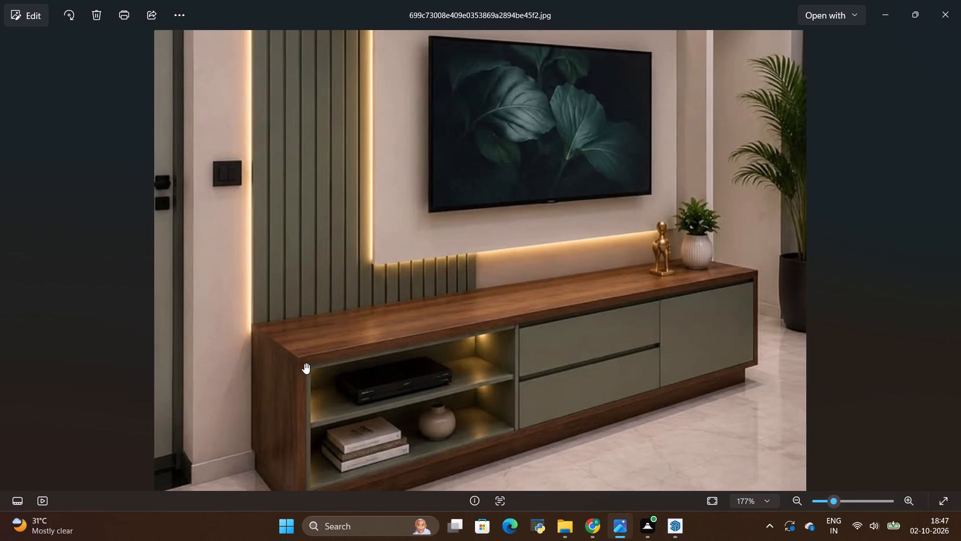
{"action": "key", "text": "alt+Tab"}
{"action": "key", "text": "alt+Tab"}
{"action": "scroll", "coordinate": [441, 418], "scroll_direction": "up", "scroll_amount": 3}
{"action": "key", "text": "alt+Tab"}
{"action": "scroll", "coordinate": [397, 382], "scroll_direction": "down", "scroll_amount": 2}
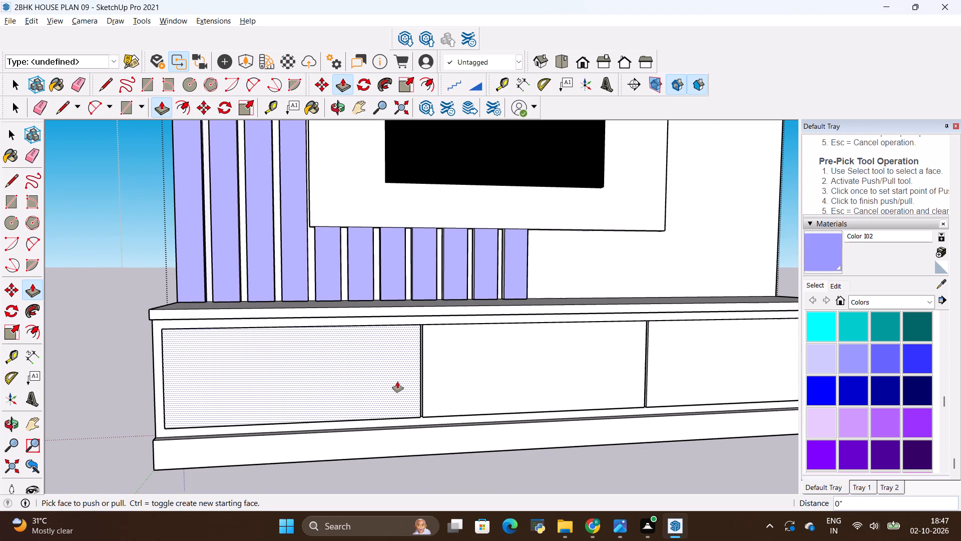
{"action": "scroll", "coordinate": [436, 411], "scroll_direction": "up", "scroll_amount": 3}
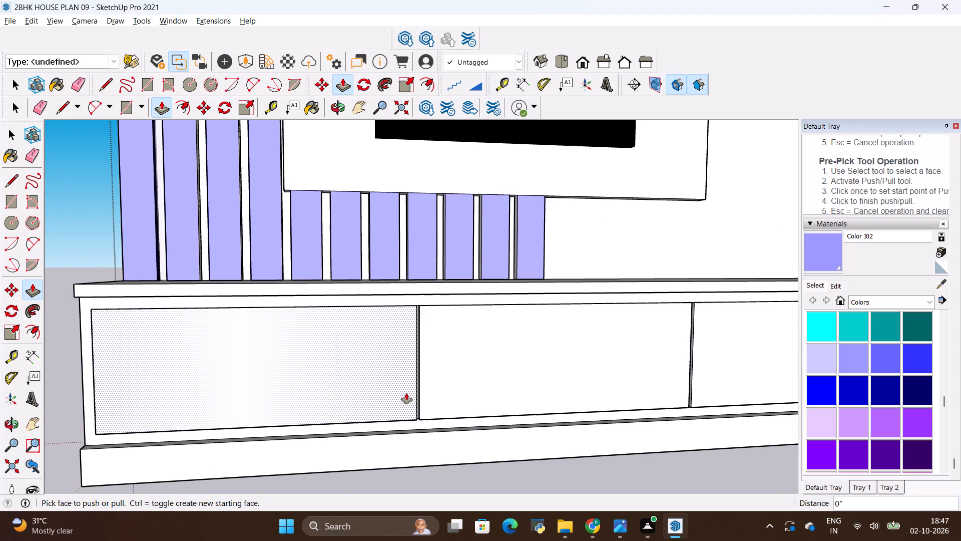
{"action": "scroll", "coordinate": [406, 393], "scroll_direction": "up", "scroll_amount": 1}
{"action": "scroll", "coordinate": [447, 340], "scroll_direction": "down", "scroll_amount": 2}
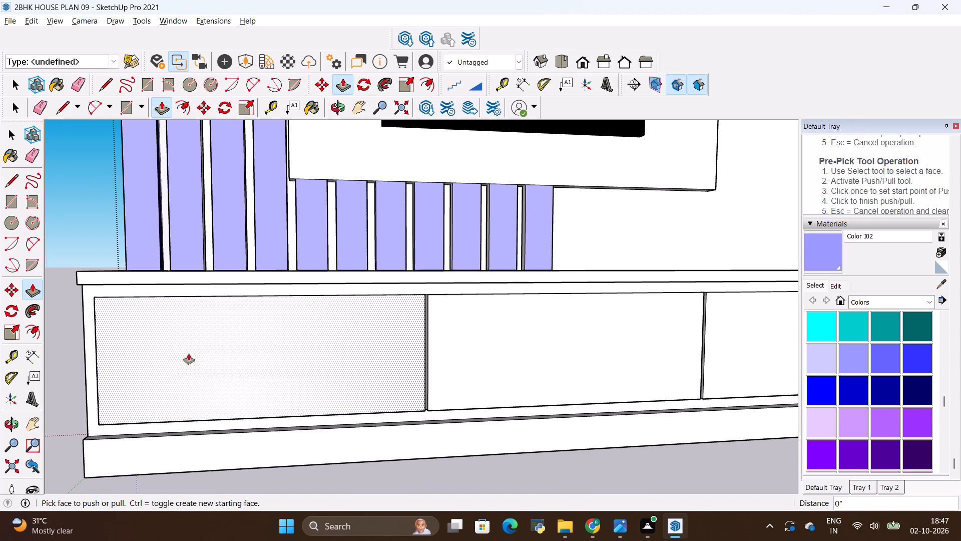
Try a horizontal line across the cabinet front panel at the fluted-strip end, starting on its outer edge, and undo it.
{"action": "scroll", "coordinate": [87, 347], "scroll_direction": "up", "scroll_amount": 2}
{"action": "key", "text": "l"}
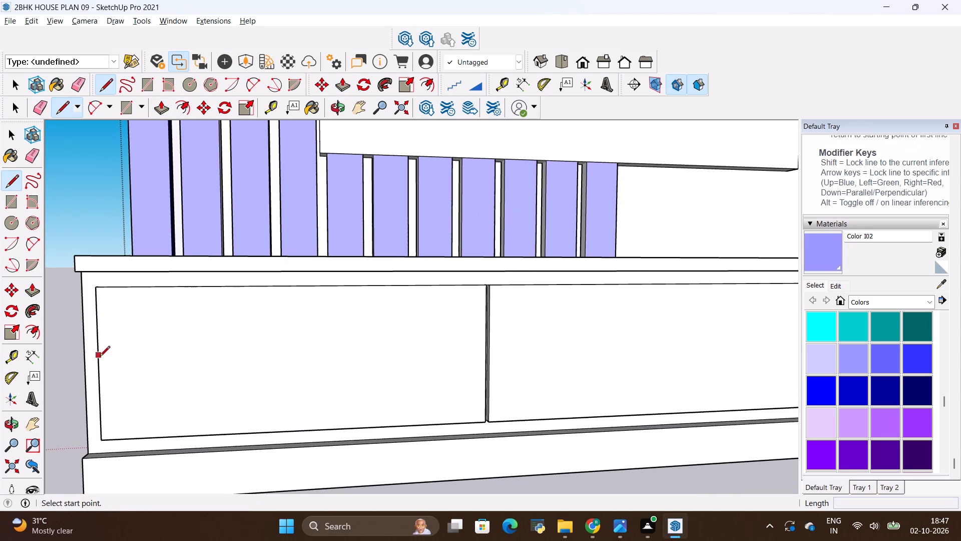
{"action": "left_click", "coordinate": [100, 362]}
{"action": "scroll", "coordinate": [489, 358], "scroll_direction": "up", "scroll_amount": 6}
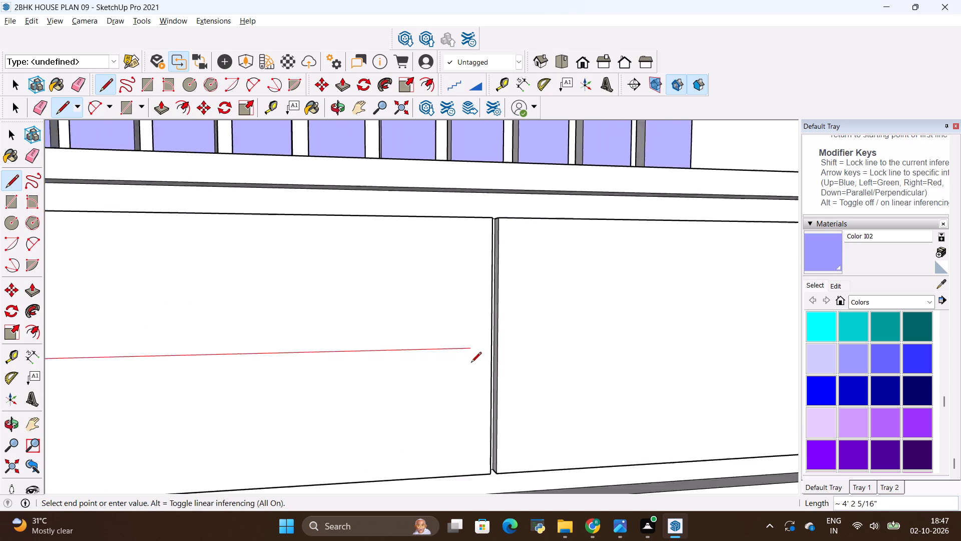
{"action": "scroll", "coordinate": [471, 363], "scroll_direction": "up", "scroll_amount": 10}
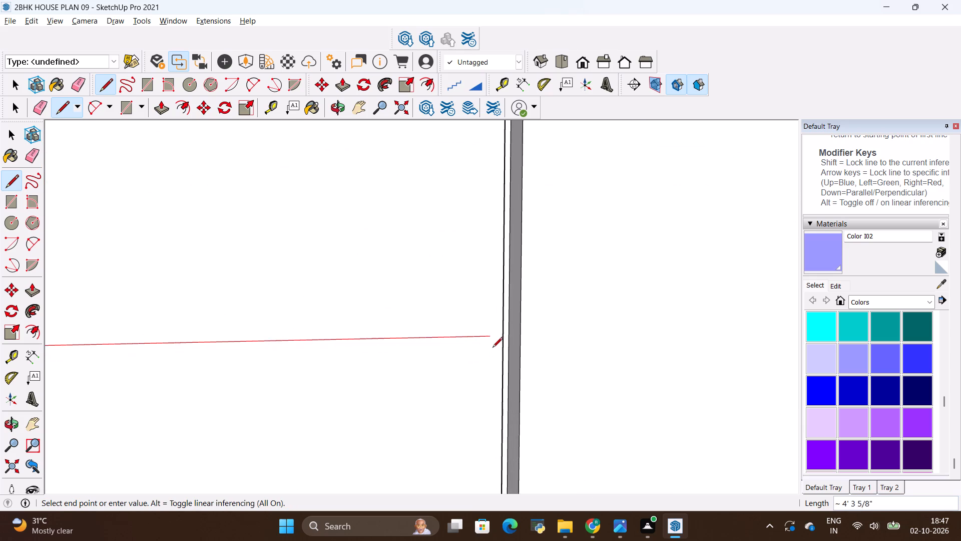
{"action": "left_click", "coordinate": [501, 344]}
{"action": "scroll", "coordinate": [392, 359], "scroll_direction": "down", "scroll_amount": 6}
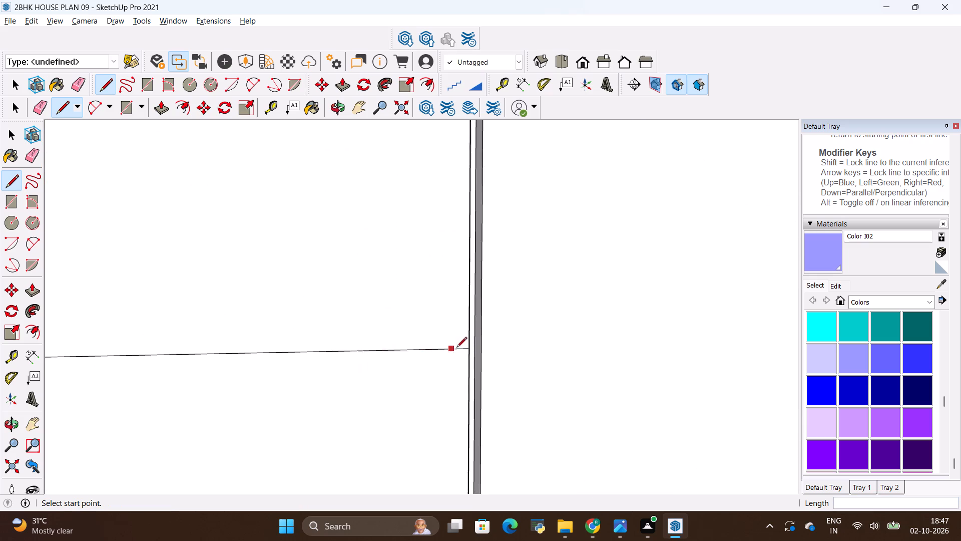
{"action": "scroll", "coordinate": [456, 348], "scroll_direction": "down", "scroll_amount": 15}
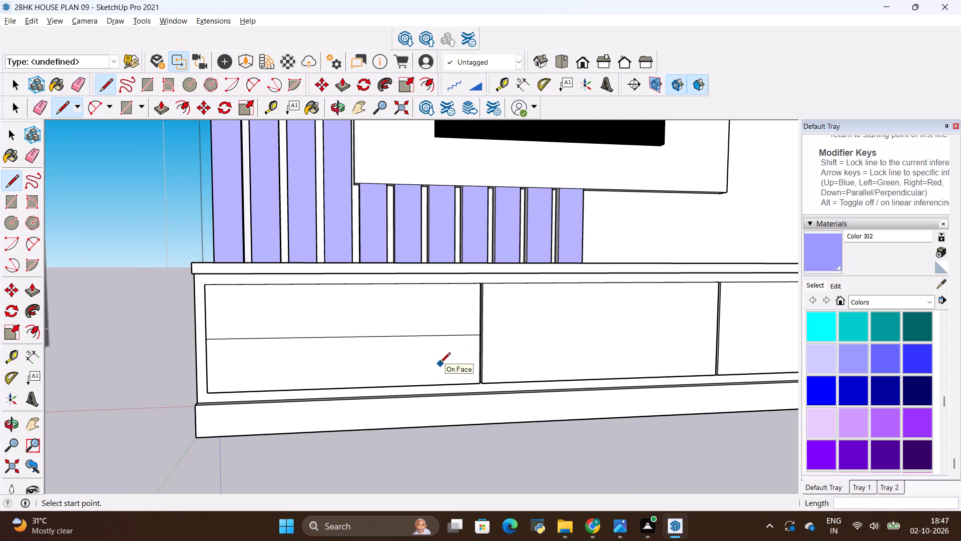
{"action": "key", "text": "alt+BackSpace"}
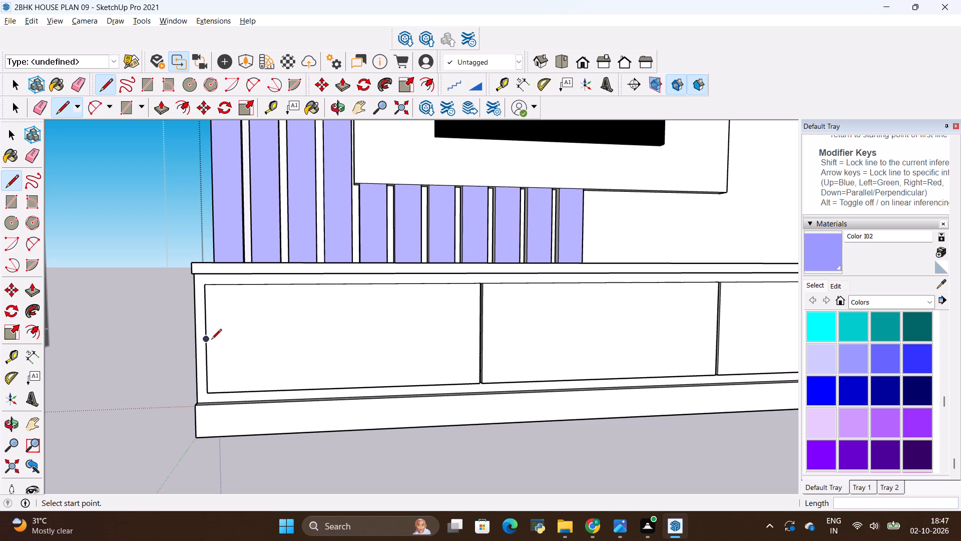
Draw a 4' 4" horizontal line between the side-edge midpoints of the cabinet panel at the fluted-strip end.
{"action": "left_click", "coordinate": [209, 341]}
{"action": "scroll", "coordinate": [488, 336], "scroll_direction": "up", "scroll_amount": 11}
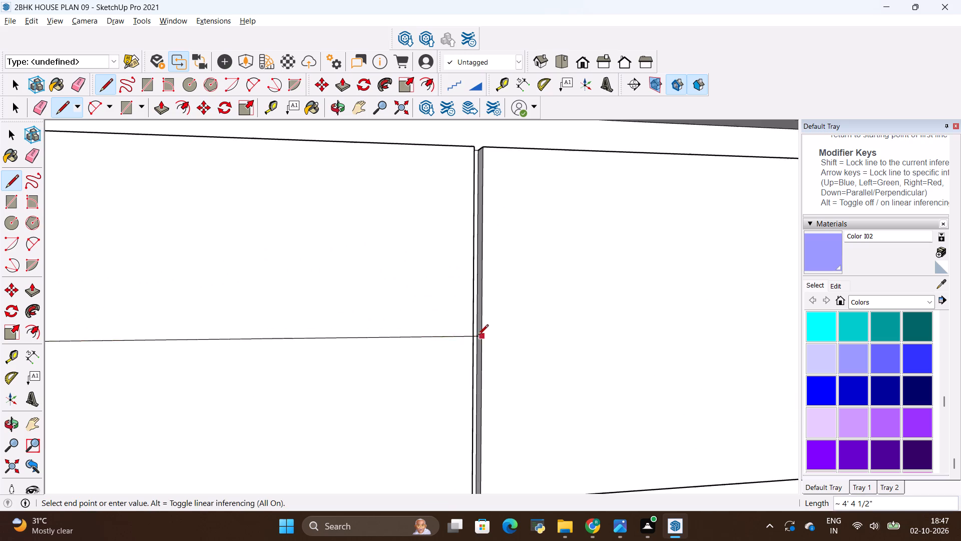
{"action": "scroll", "coordinate": [478, 336], "scroll_direction": "up", "scroll_amount": 10}
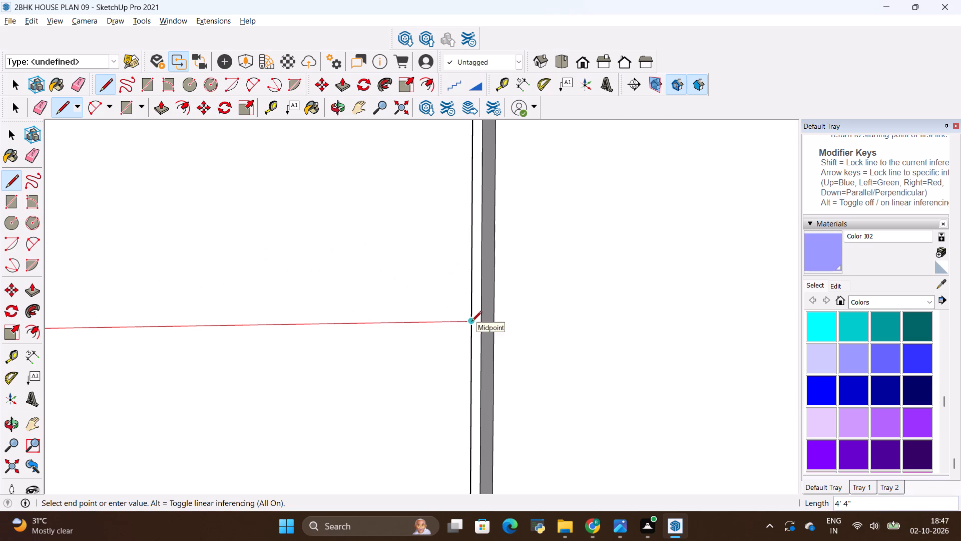
{"action": "left_click", "coordinate": [471, 322]}
{"action": "key", "text": "Escape"}
{"action": "scroll", "coordinate": [304, 335], "scroll_direction": "down", "scroll_amount": 4}
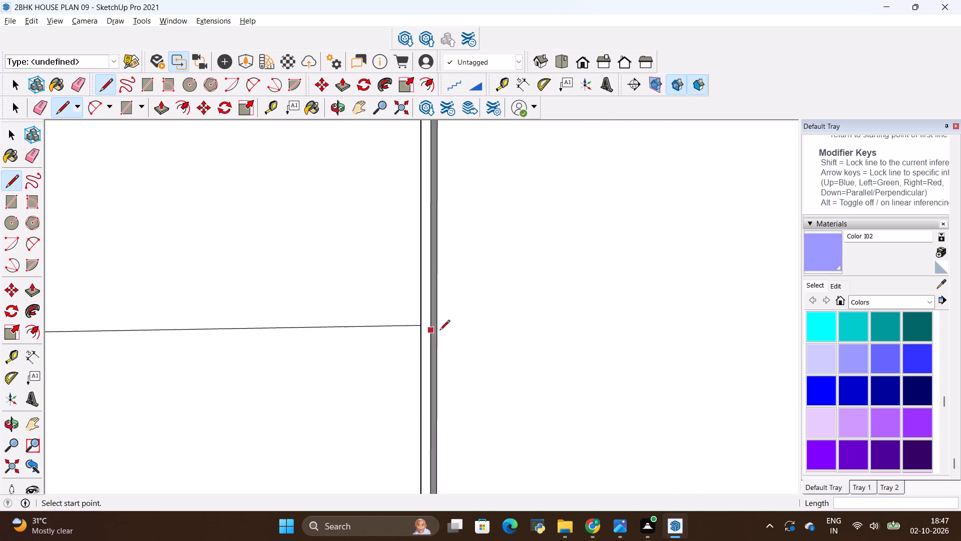
Draw a 4' 4" horizontal line across the middle cabinet panel, joining the midpoints of its side edges.
{"action": "middle_click_drag", "start_coordinate": [447, 333], "coordinate": [349, 348]}
{"action": "scroll", "coordinate": [353, 346], "scroll_direction": "down", "scroll_amount": 1}
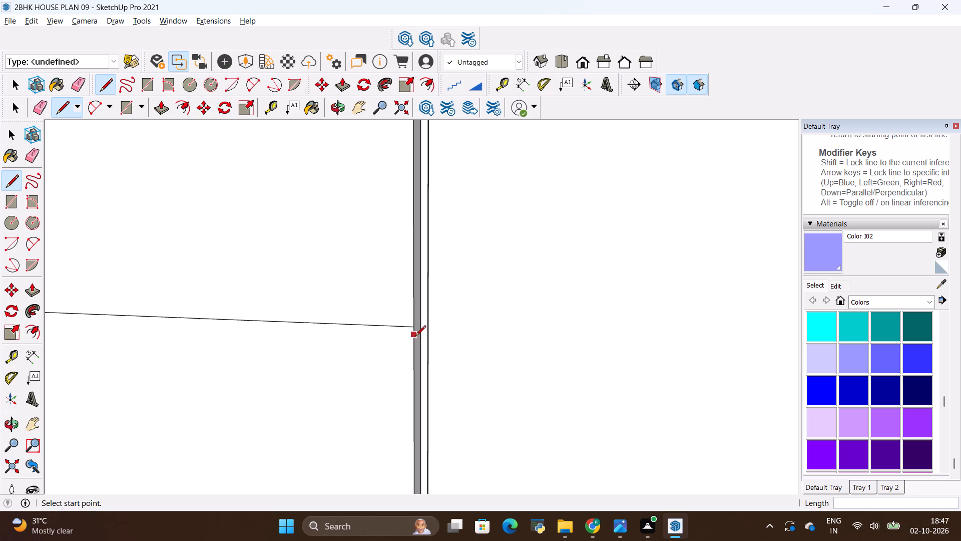
{"action": "key", "text": "l"}
{"action": "left_click", "coordinate": [430, 324]}
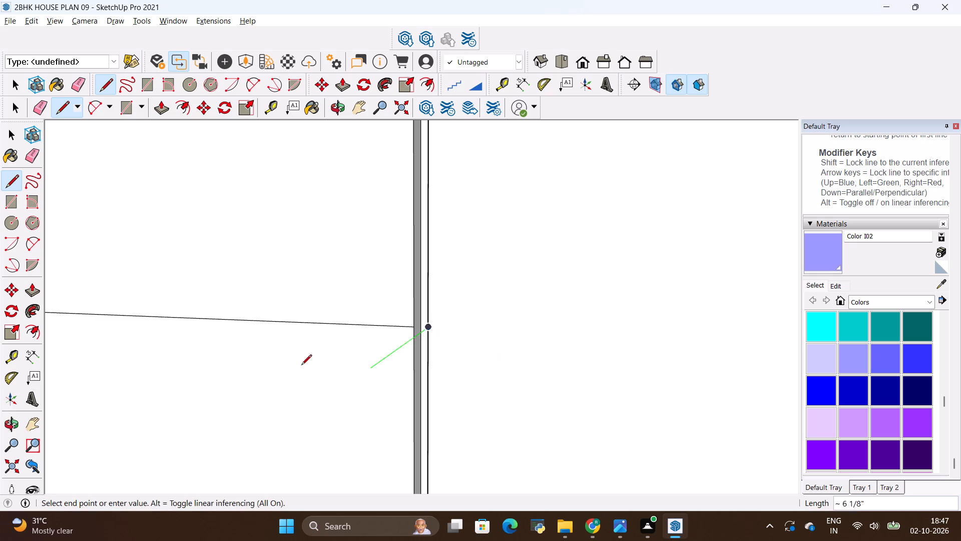
{"action": "scroll", "coordinate": [259, 360], "scroll_direction": "down", "scroll_amount": 16}
{"action": "scroll", "coordinate": [642, 348], "scroll_direction": "up", "scroll_amount": 4}
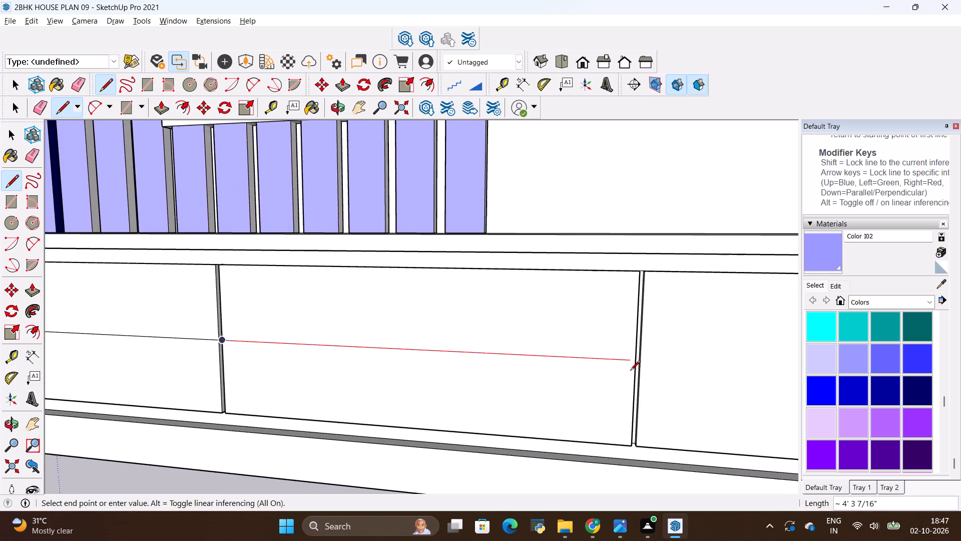
{"action": "scroll", "coordinate": [630, 371], "scroll_direction": "up", "scroll_amount": 2}
{"action": "left_click", "coordinate": [636, 358]}
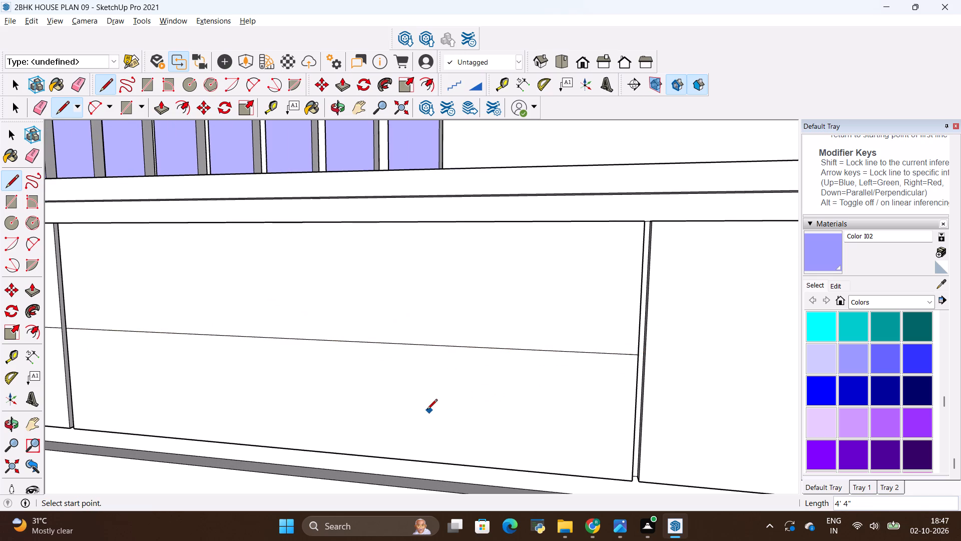
Draw a 4' 4 1/2" horizontal line across the cabinet panel farthest from the fluted strips, at mid-height.
{"action": "key", "text": "l"}
{"action": "scroll", "coordinate": [646, 367], "scroll_direction": "up", "scroll_amount": 4}
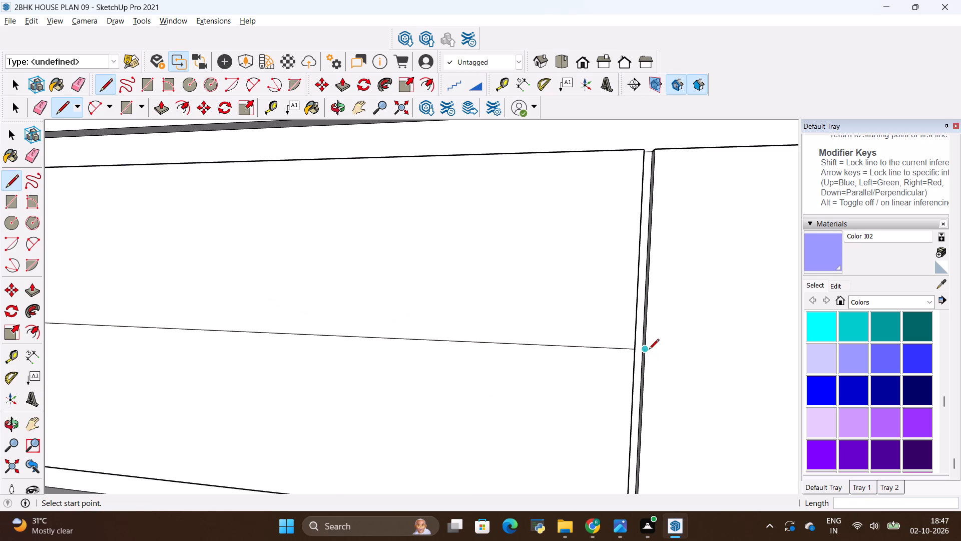
{"action": "left_click", "coordinate": [650, 349]}
{"action": "scroll", "coordinate": [465, 350], "scroll_direction": "down", "scroll_amount": 8}
{"action": "scroll", "coordinate": [604, 363], "scroll_direction": "up", "scroll_amount": 9}
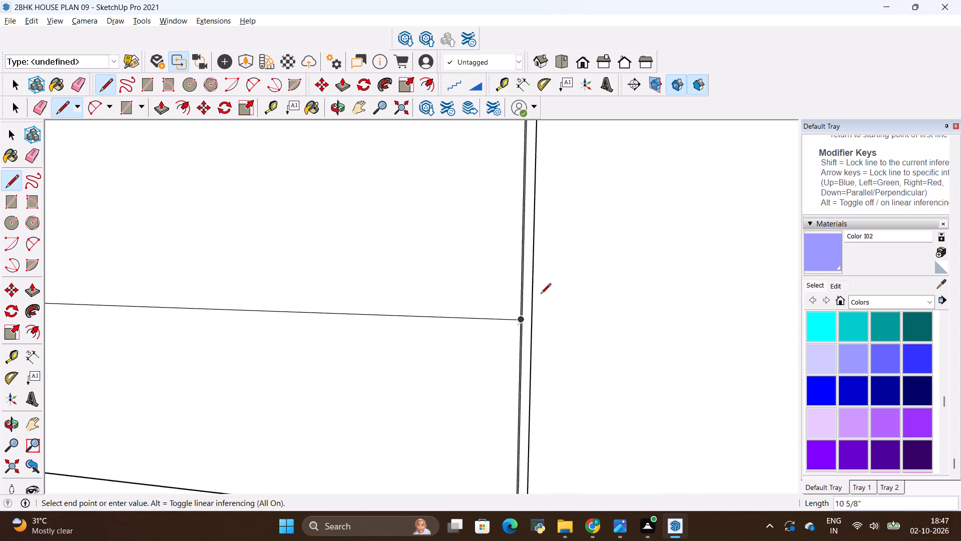
{"action": "scroll", "coordinate": [541, 295], "scroll_direction": "up", "scroll_amount": 9}
{"action": "key", "text": "Escape"}
{"action": "left_click", "coordinate": [528, 339]}
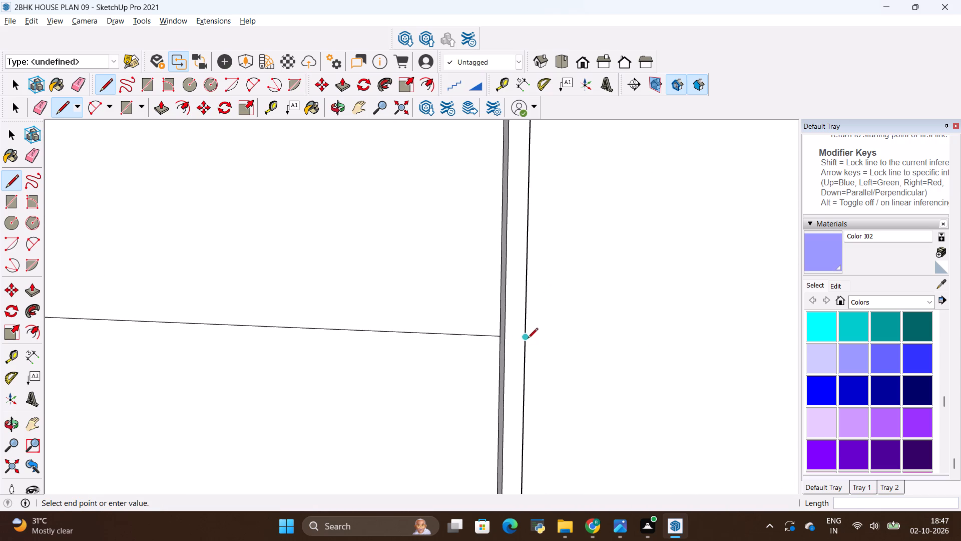
{"action": "scroll", "coordinate": [356, 359], "scroll_direction": "down", "scroll_amount": 20}
{"action": "scroll", "coordinate": [356, 359], "scroll_direction": "down", "scroll_amount": 7}
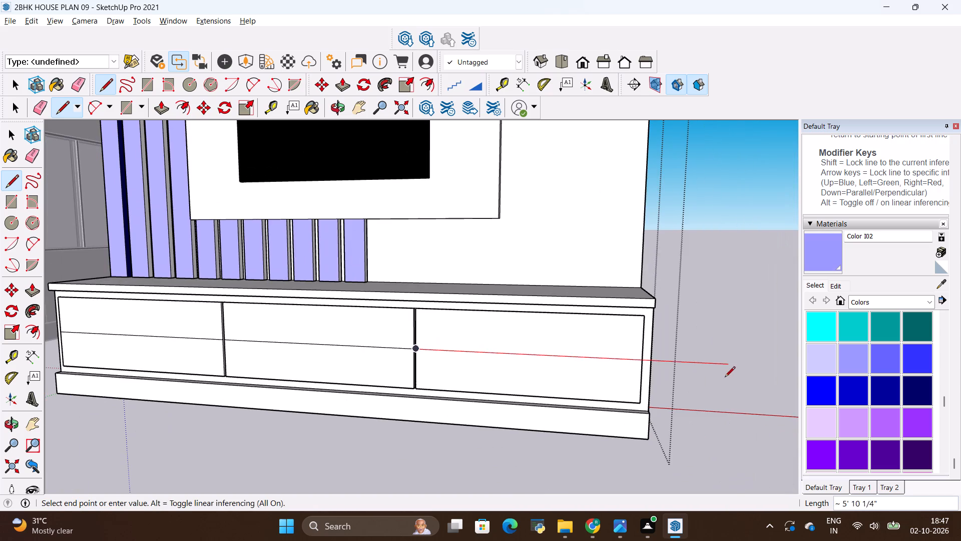
{"action": "scroll", "coordinate": [649, 370], "scroll_direction": "up", "scroll_amount": 7}
{"action": "left_click", "coordinate": [637, 355]}
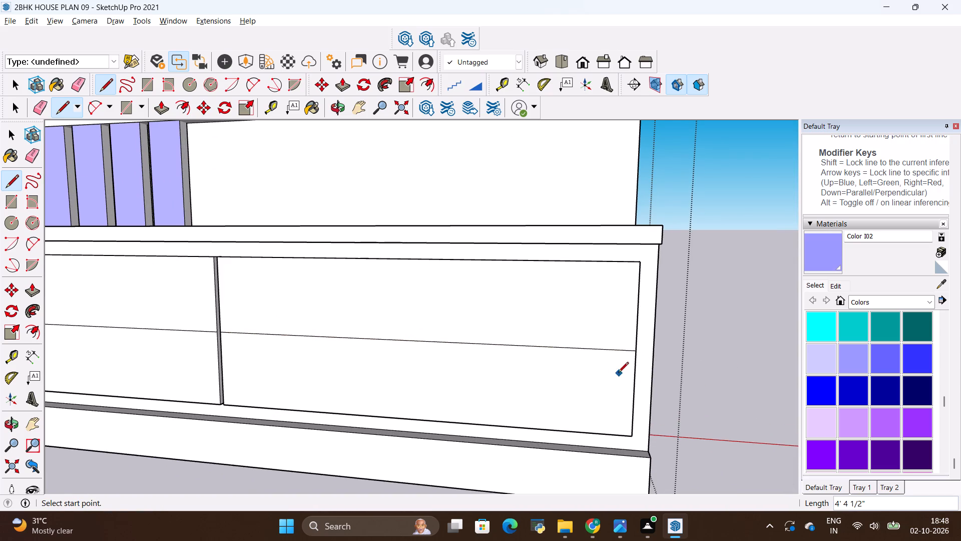
{"action": "key", "text": "Escape"}
{"action": "scroll", "coordinate": [571, 330], "scroll_direction": "down", "scroll_amount": 4}
{"action": "scroll", "coordinate": [666, 332], "scroll_direction": "down", "scroll_amount": 3}
{"action": "scroll", "coordinate": [365, 323], "scroll_direction": "down", "scroll_amount": 3}
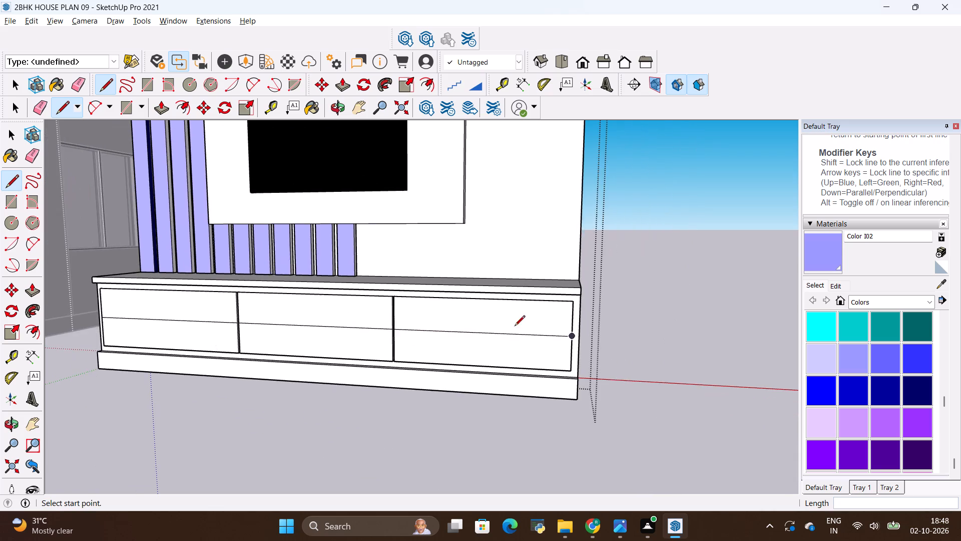
Select the horizontal midlines of all three cabinet panels and move them about 3 9/16" lengthwise, away from the fluted-strip end.
{"action": "middle_click_drag", "start_coordinate": [398, 339], "coordinate": [475, 353]}
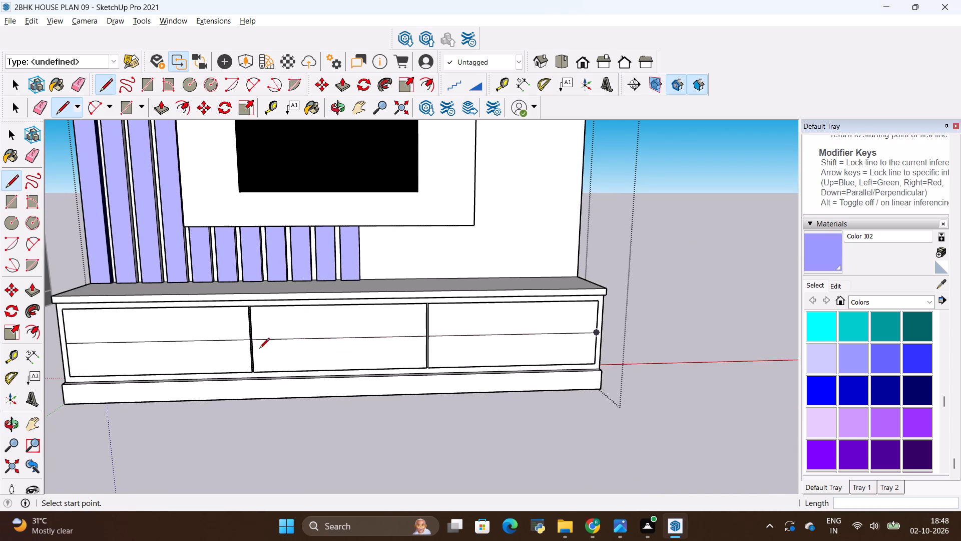
{"action": "left_click", "coordinate": [233, 344]}
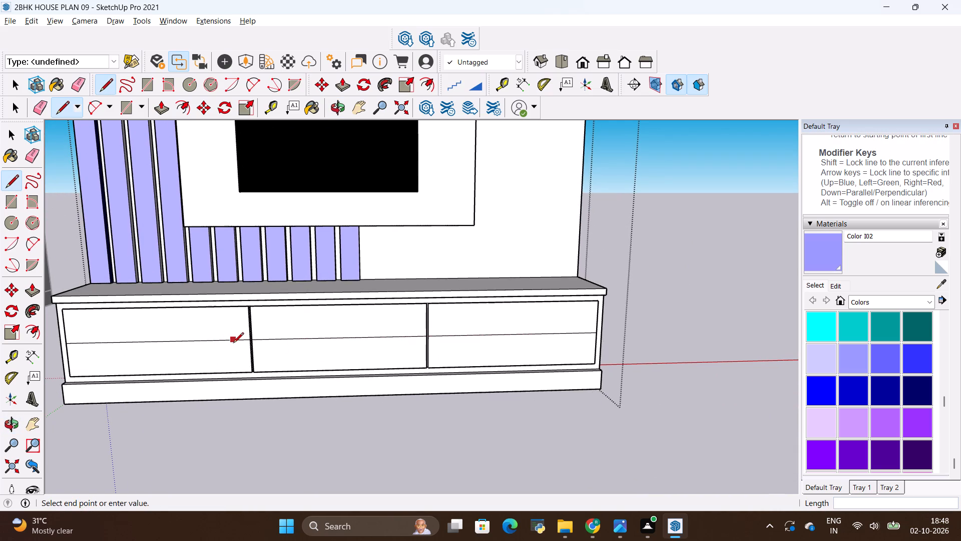
{"action": "key", "text": "space"}
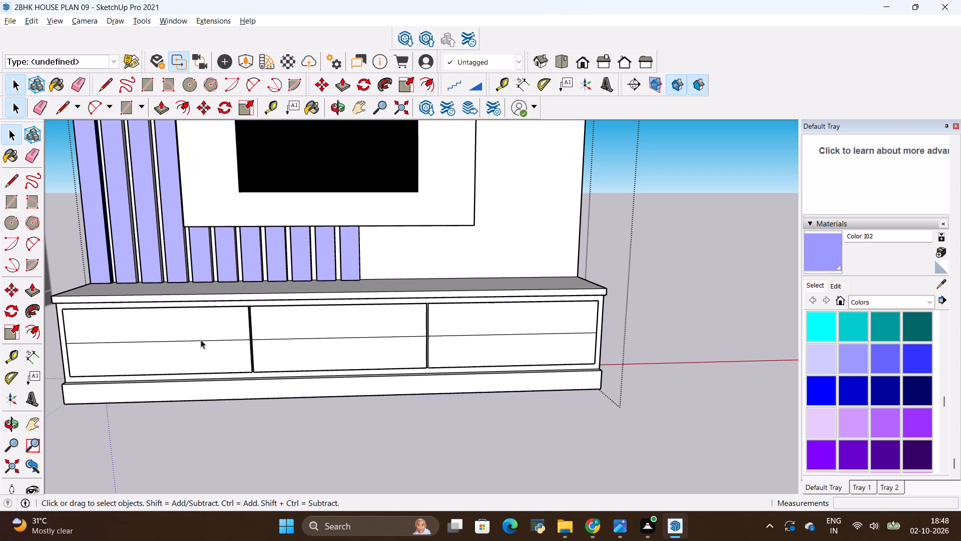
{"action": "left_click", "coordinate": [201, 340]}
{"action": "left_click", "coordinate": [280, 338], "text": "ctrl"}
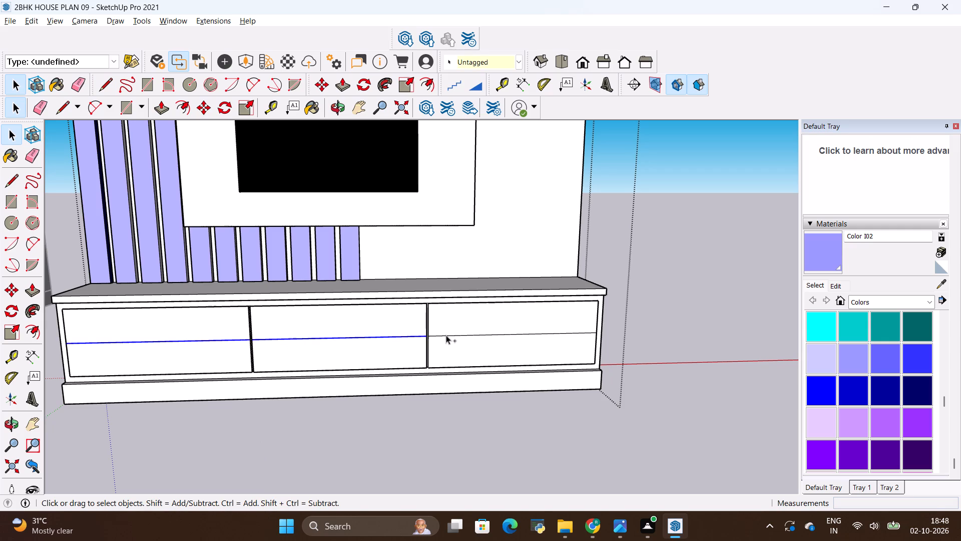
{"action": "left_click", "coordinate": [446, 335], "text": "ctrl"}
{"action": "key", "text": "m"}
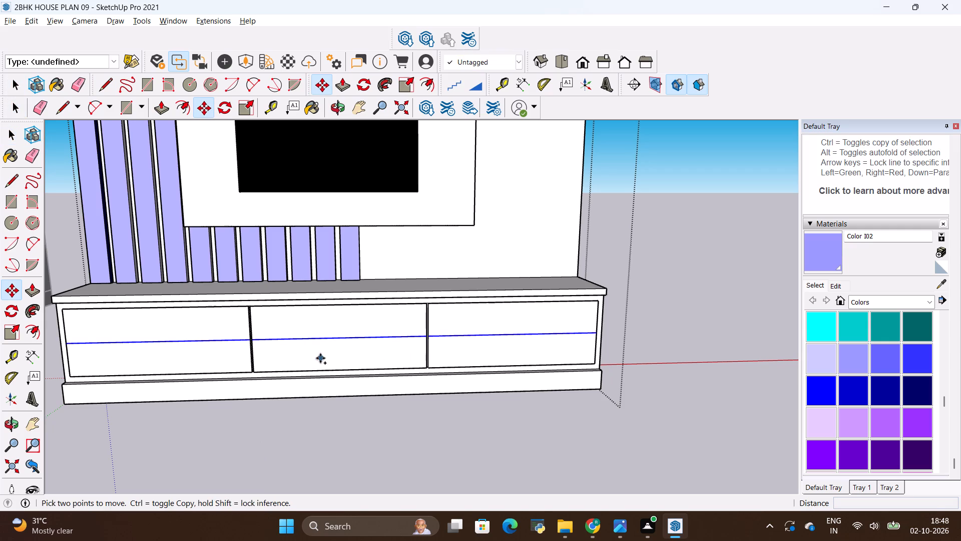
{"action": "left_click", "coordinate": [328, 339]}
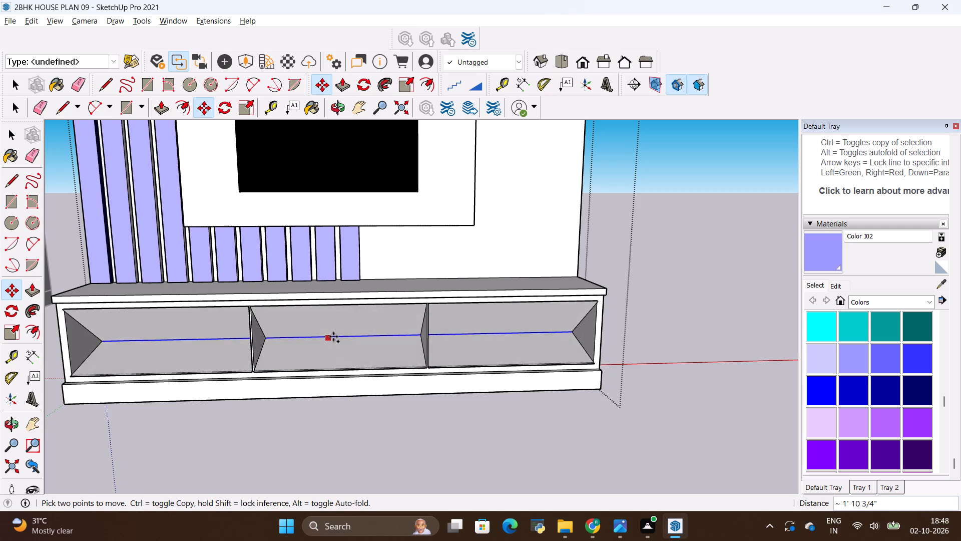
{"action": "left_click", "coordinate": [341, 335]}
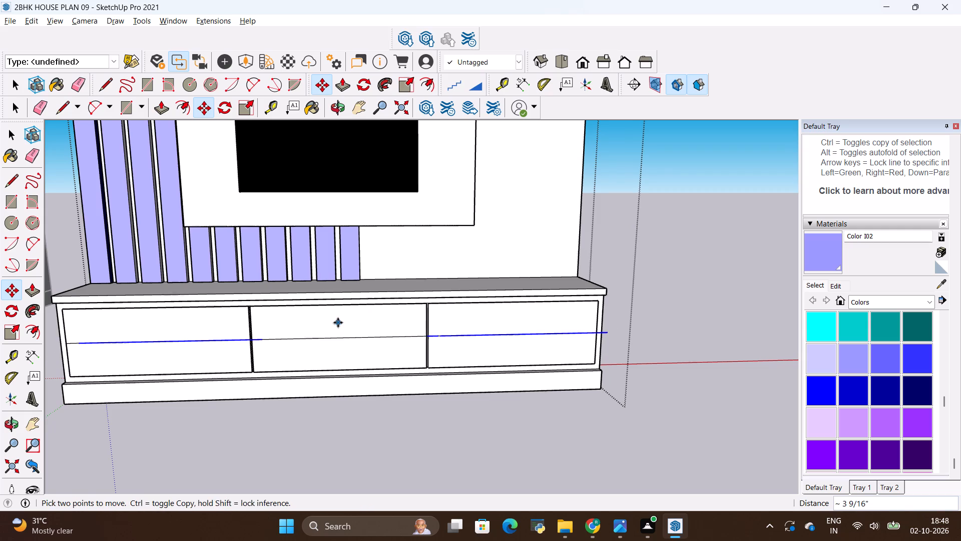
{"action": "key", "text": "Escape"}
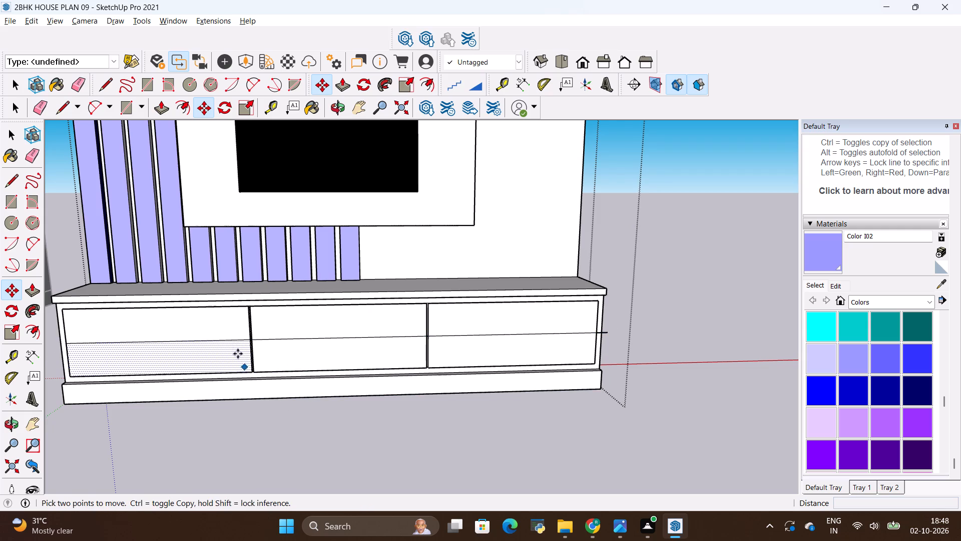
Select the horizontal midlines of all three cabinet panels and copy them 0.5" straight up.
{"action": "key", "text": "space"}
{"action": "left_click", "coordinate": [322, 423]}
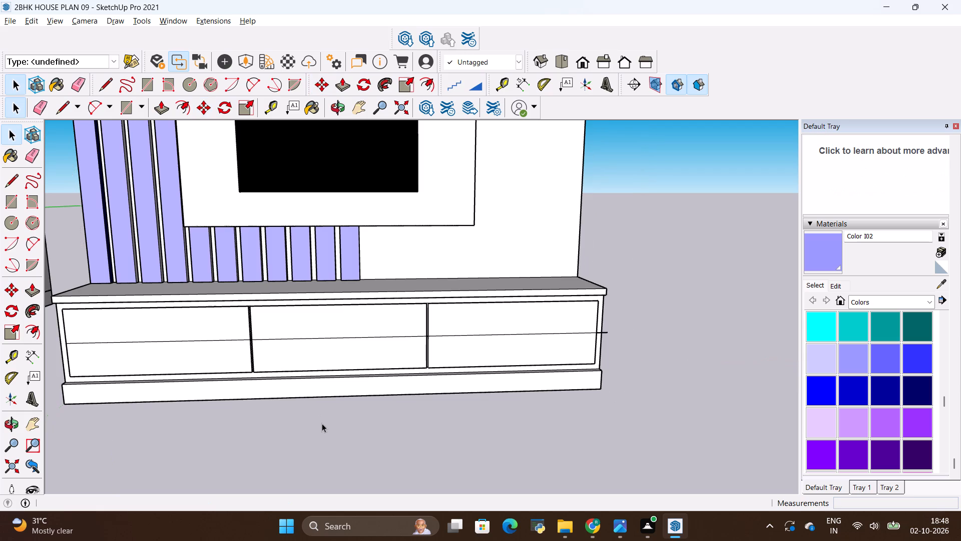
{"action": "left_click", "coordinate": [206, 340]}
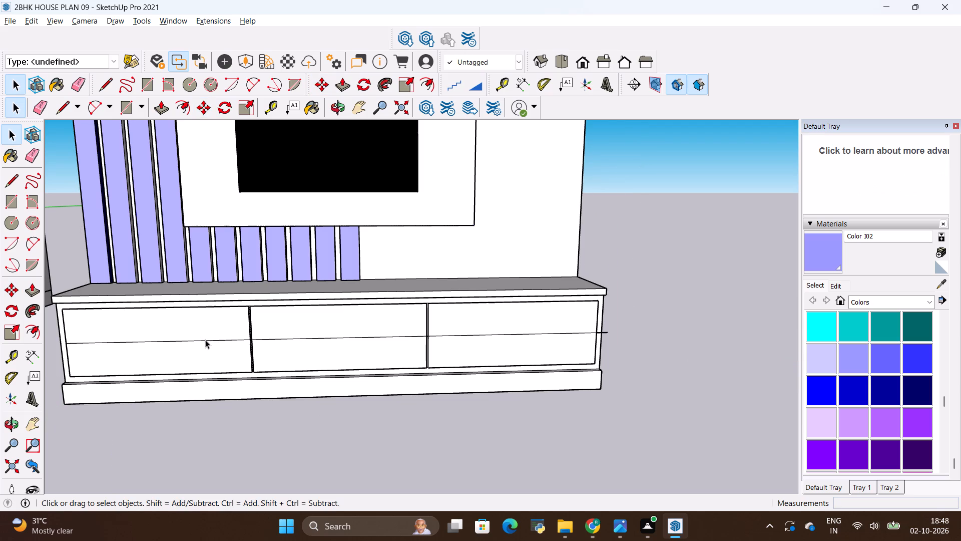
{"action": "double_click", "coordinate": [215, 343]}
{"action": "scroll", "coordinate": [207, 324], "scroll_direction": "up", "scroll_amount": 7}
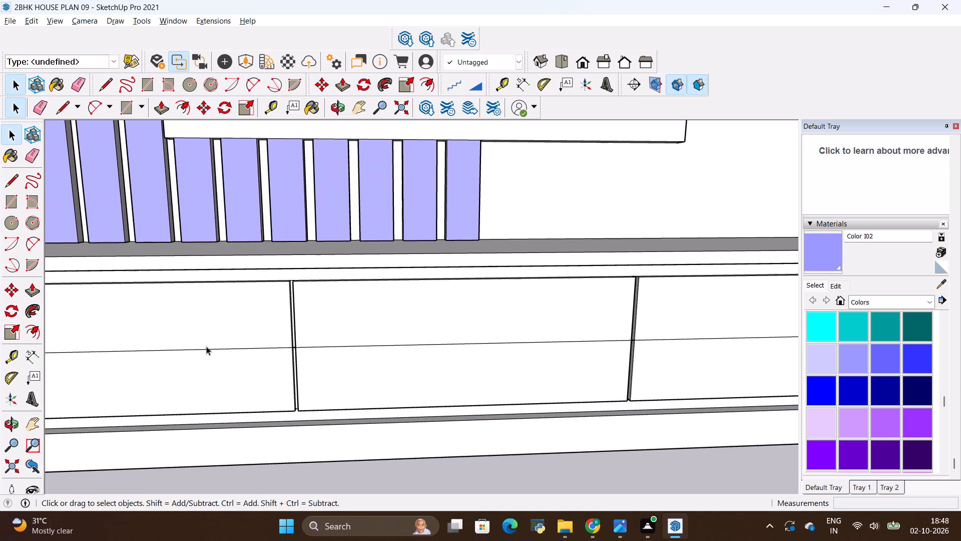
{"action": "left_click", "coordinate": [206, 346]}
{"action": "left_click", "coordinate": [207, 348]}
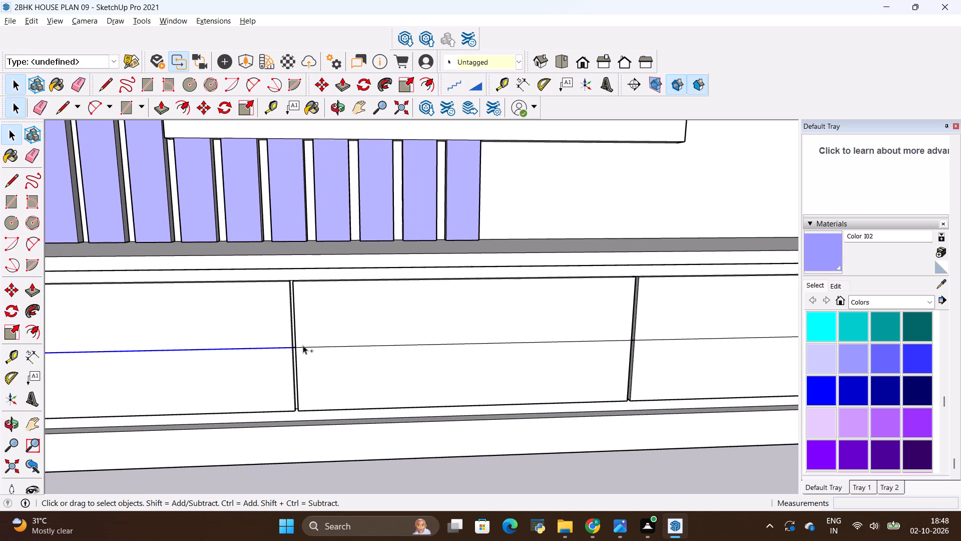
{"action": "left_click", "coordinate": [303, 345], "text": "ctrl"}
{"action": "left_click", "coordinate": [319, 348], "text": "ctrl"}
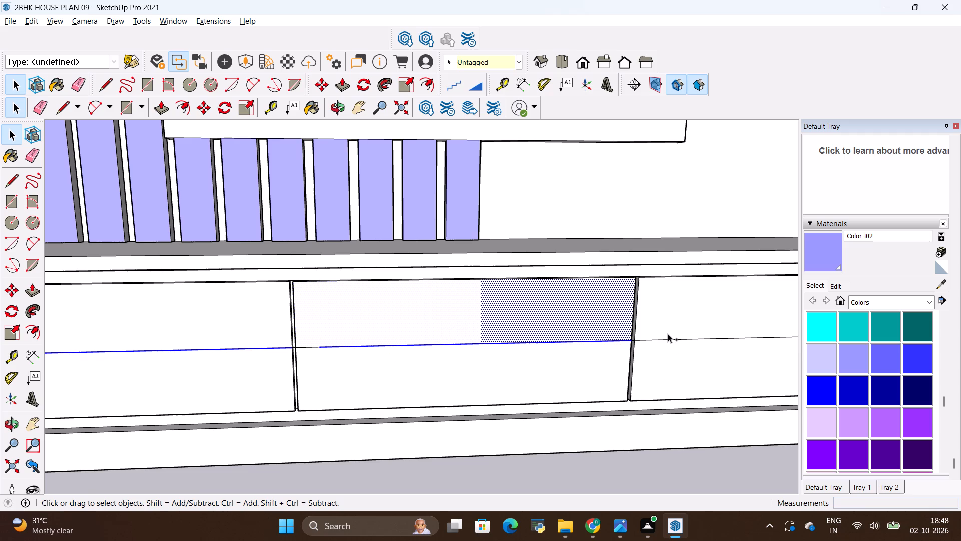
{"action": "left_click", "coordinate": [668, 336], "text": "ctrl"}
{"action": "left_click", "coordinate": [668, 340], "text": "ctrl"}
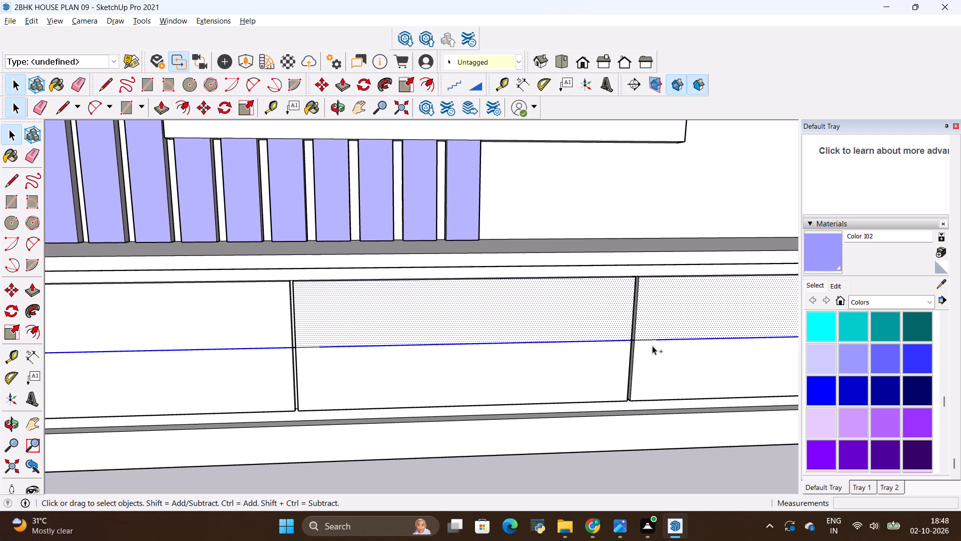
{"action": "scroll", "coordinate": [663, 352], "scroll_direction": "up", "scroll_amount": 3}
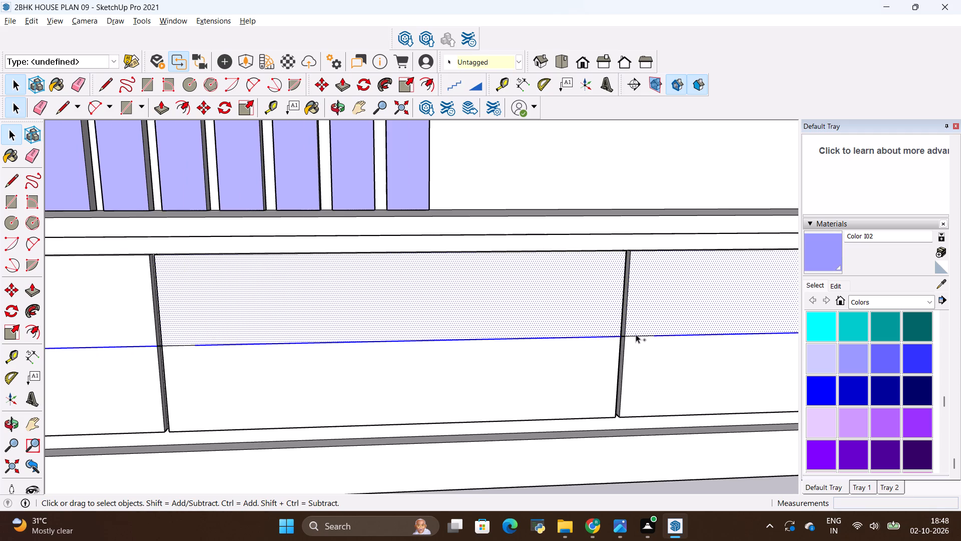
{"action": "left_click", "coordinate": [636, 334], "text": "ctrl"}
{"action": "scroll", "coordinate": [644, 336], "scroll_direction": "up", "scroll_amount": 8, "text": "ctrl"}
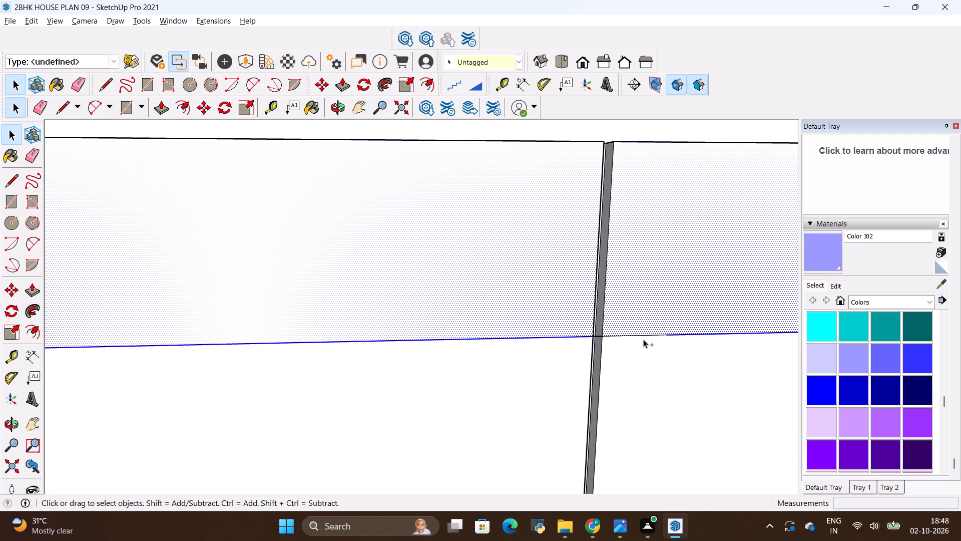
{"action": "left_click", "coordinate": [644, 336], "text": "ctrl"}
{"action": "key", "text": "m"}
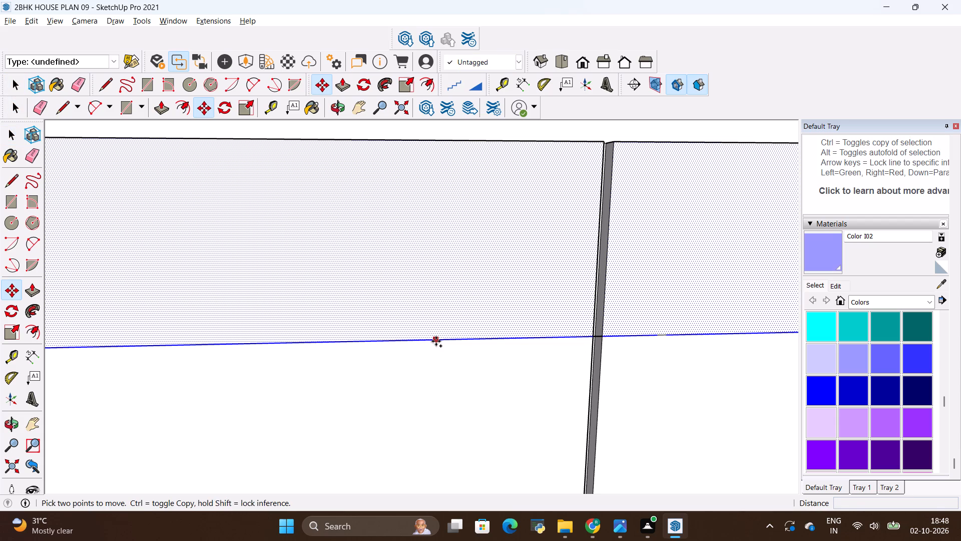
{"action": "left_click", "coordinate": [436, 341]}
{"action": "scroll", "coordinate": [436, 312], "scroll_direction": "down", "scroll_amount": 4}
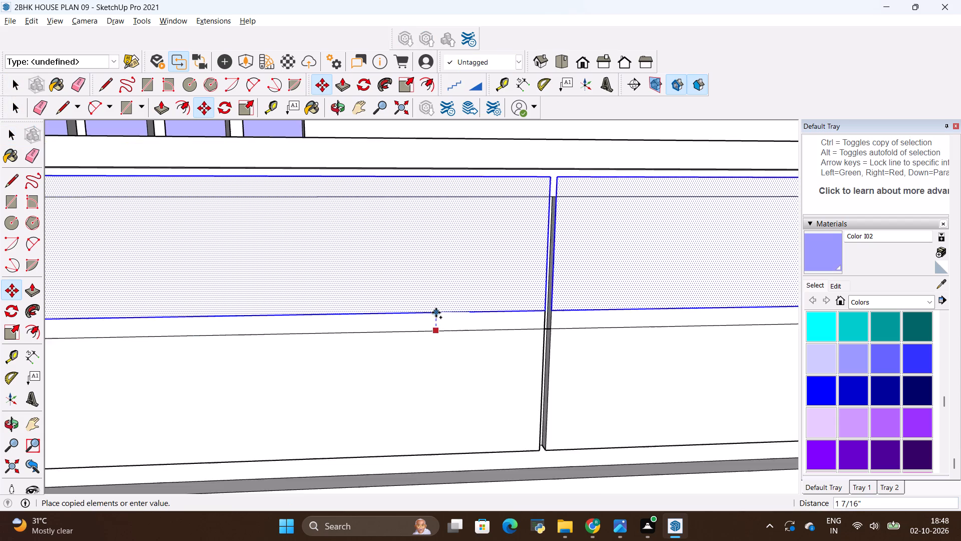
{"action": "scroll", "coordinate": [436, 313], "scroll_direction": "down", "scroll_amount": 5}
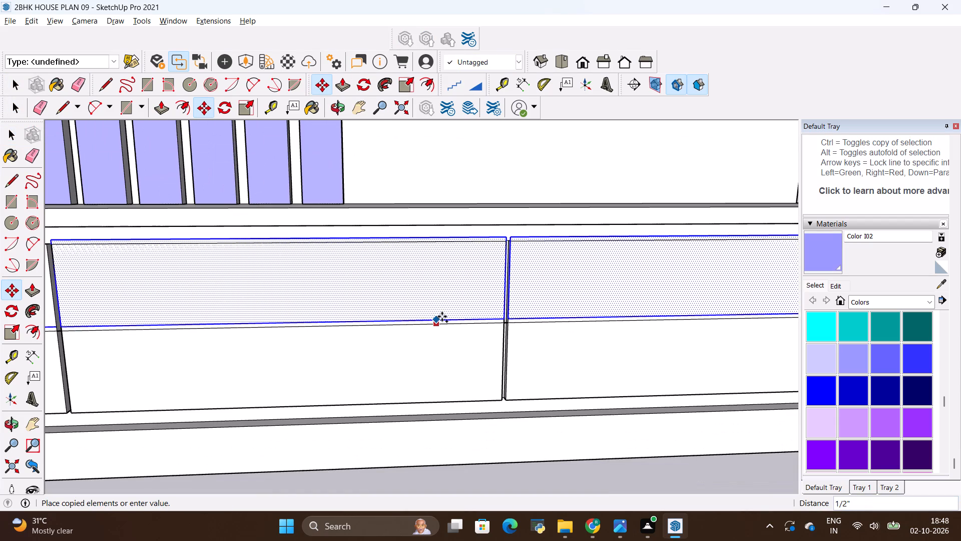
{"action": "scroll", "coordinate": [442, 317], "scroll_direction": "down", "scroll_amount": 3}
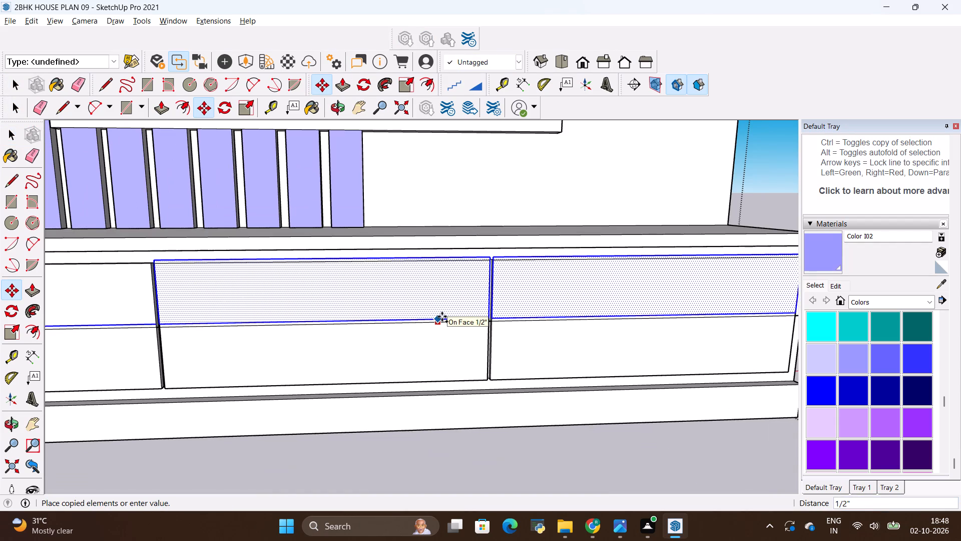
{"action": "scroll", "coordinate": [442, 317], "scroll_direction": "down", "scroll_amount": 6}
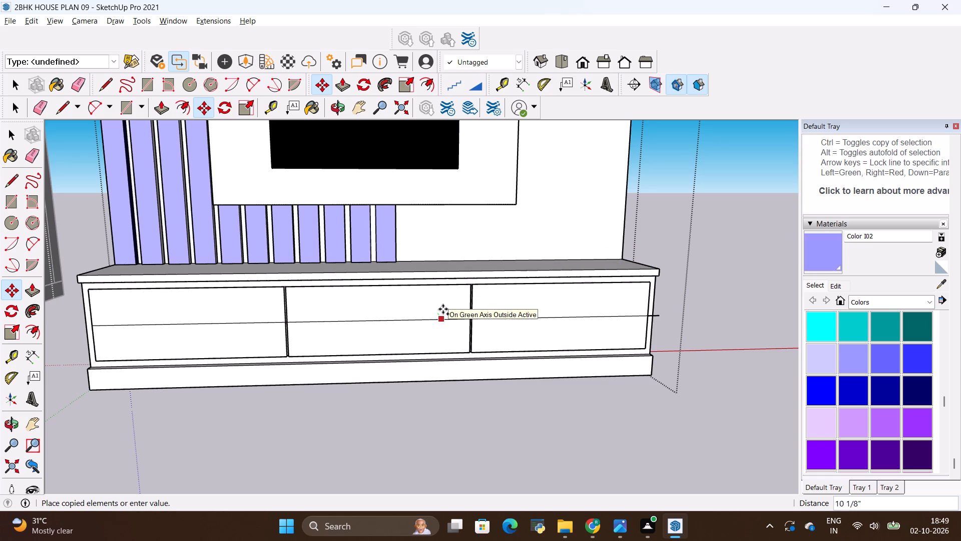
{"action": "scroll", "coordinate": [443, 304], "scroll_direction": "up", "scroll_amount": 6}
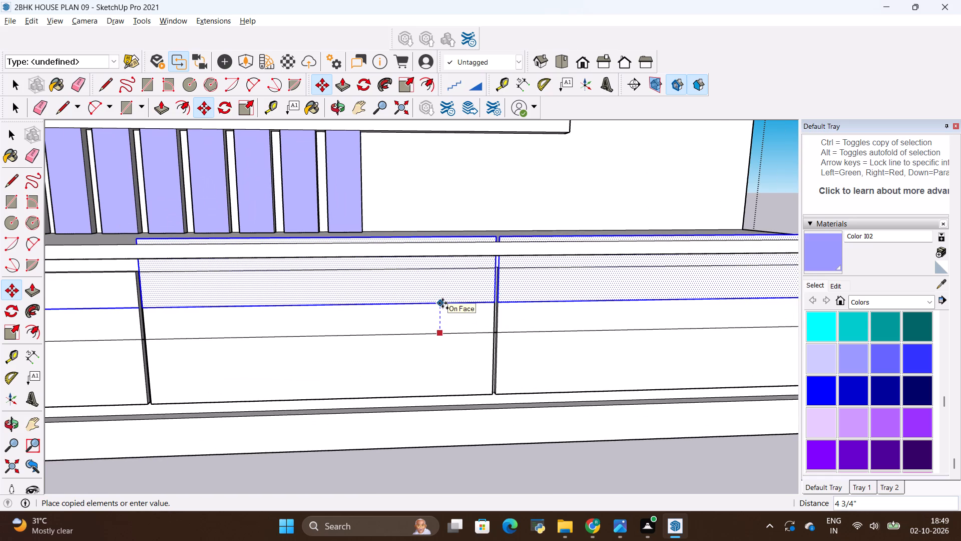
{"action": "key", "text": "BackSpace"}
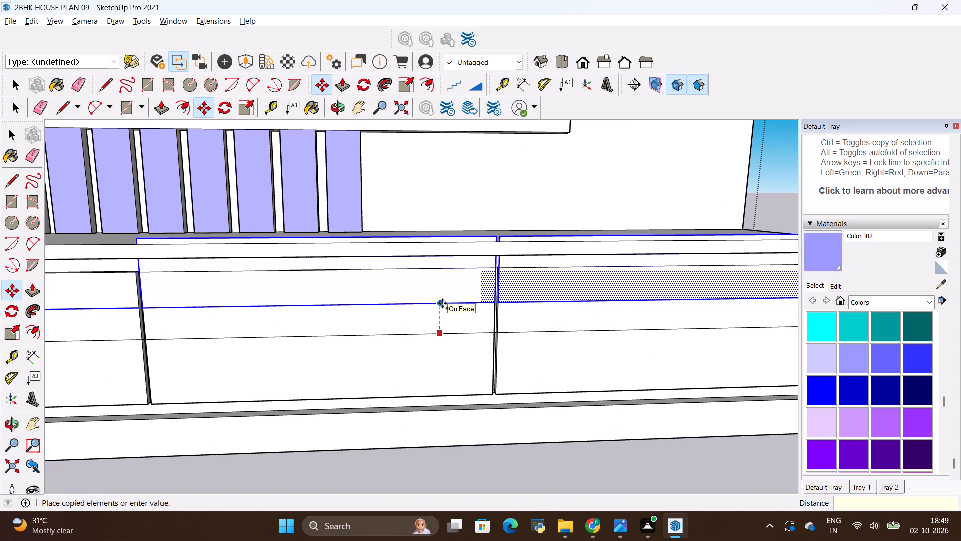
{"action": "type", "text": ".5"}
{"action": "key", "text": "shift+quotedbl"}
{"action": "key", "text": "Return"}
{"action": "scroll", "coordinate": [493, 273], "scroll_direction": "up", "scroll_amount": 6}
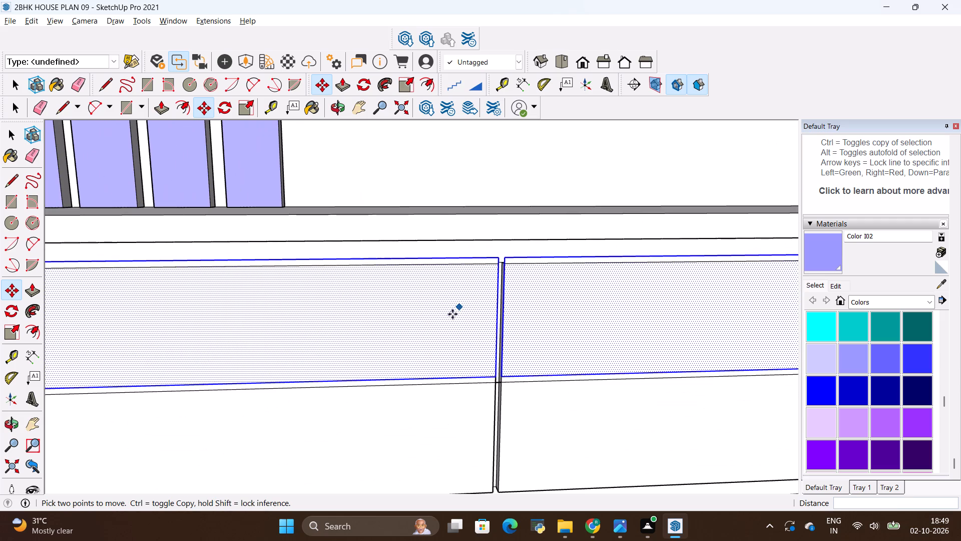
{"action": "scroll", "coordinate": [451, 278], "scroll_direction": "down", "scroll_amount": 7}
{"action": "key", "text": "space"}
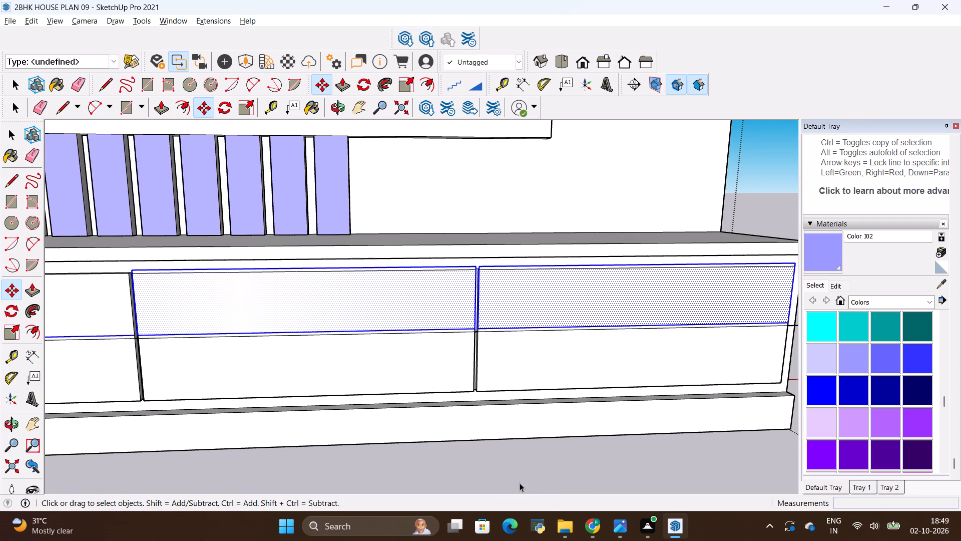
{"action": "key", "text": "space"}
{"action": "left_click", "coordinate": [497, 433]}
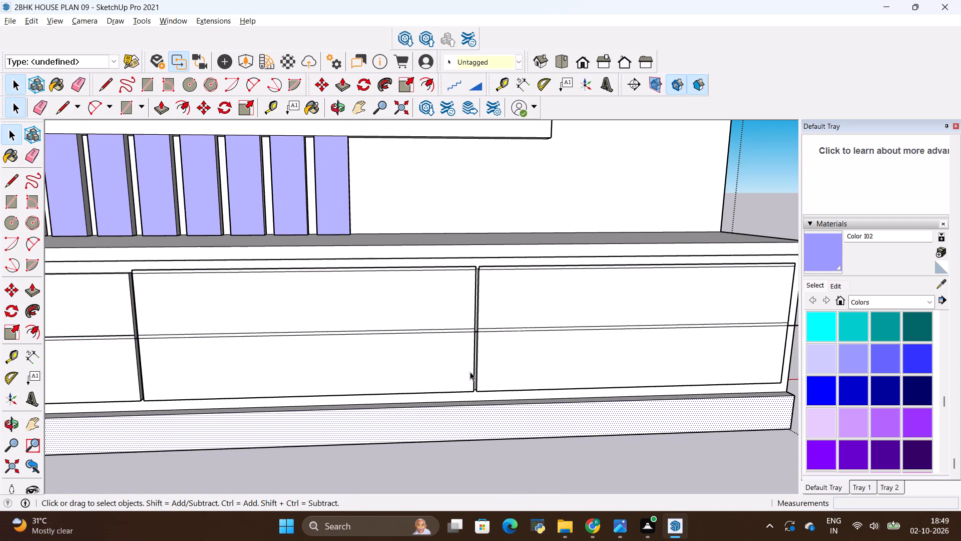
Erase the stray copied edges projecting above the tops of the middle panel and the panel farthest from the fluted strips.
{"action": "scroll", "coordinate": [455, 303], "scroll_direction": "up", "scroll_amount": 3}
{"action": "scroll", "coordinate": [461, 252], "scroll_direction": "up", "scroll_amount": 6}
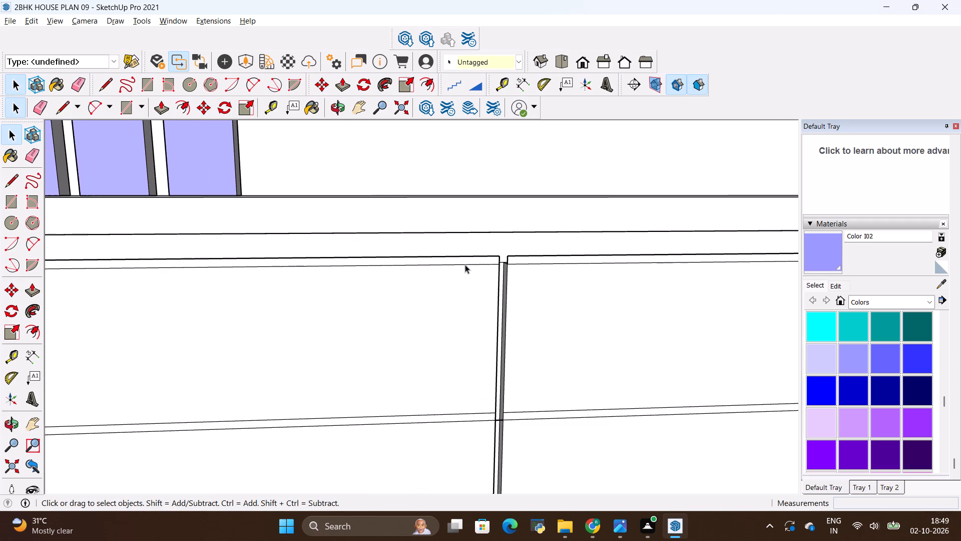
{"action": "scroll", "coordinate": [474, 248], "scroll_direction": "up", "scroll_amount": 3}
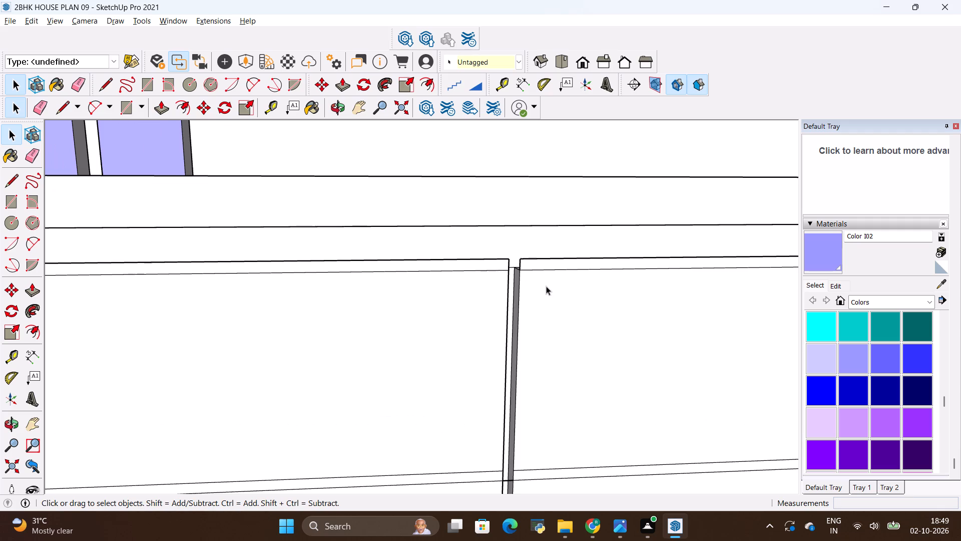
{"action": "scroll", "coordinate": [547, 287], "scroll_direction": "down", "scroll_amount": 16}
{"action": "scroll", "coordinate": [335, 270], "scroll_direction": "up", "scroll_amount": 2}
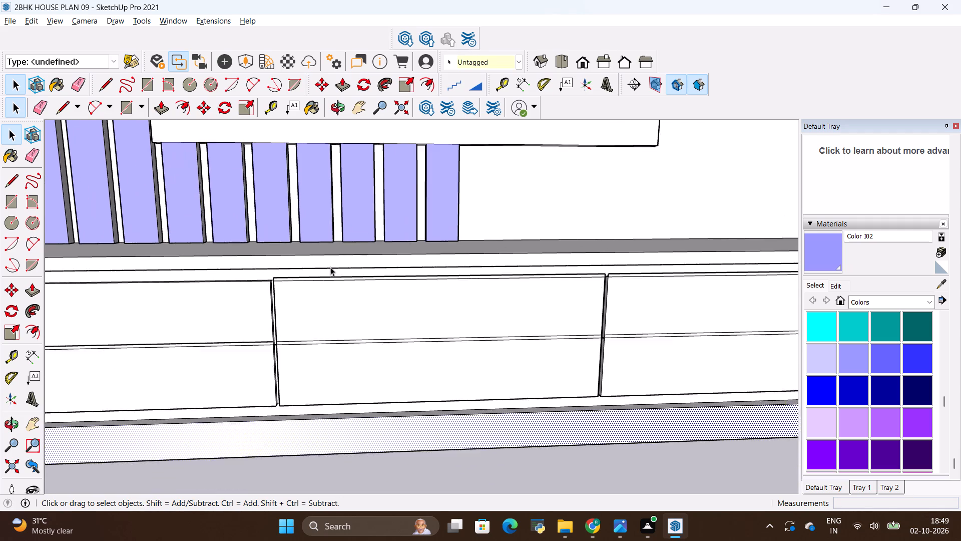
{"action": "scroll", "coordinate": [330, 267], "scroll_direction": "up", "scroll_amount": 13}
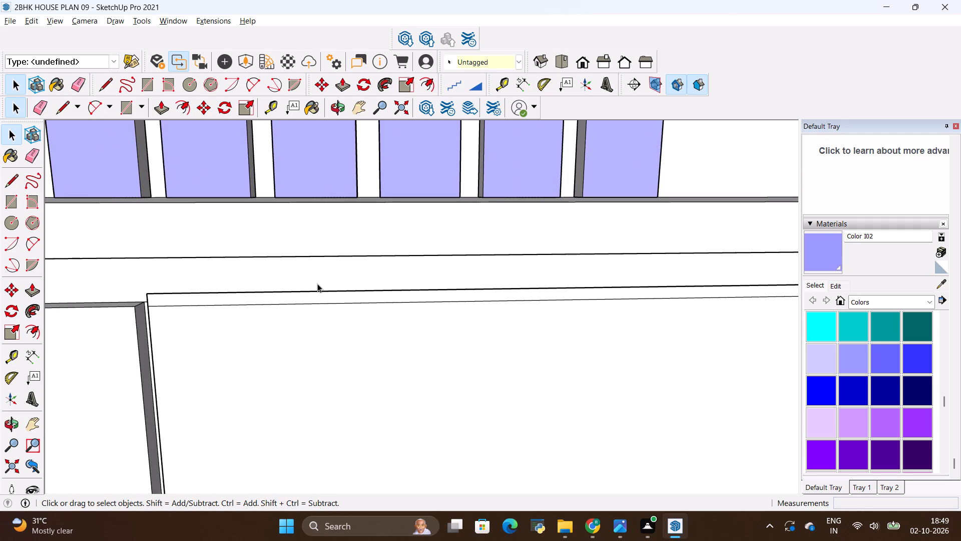
{"action": "key", "text": "e"}
{"action": "scroll", "coordinate": [281, 289], "scroll_direction": "up", "scroll_amount": 2}
{"action": "left_click_drag", "start_coordinate": [279, 288], "coordinate": [287, 297]}
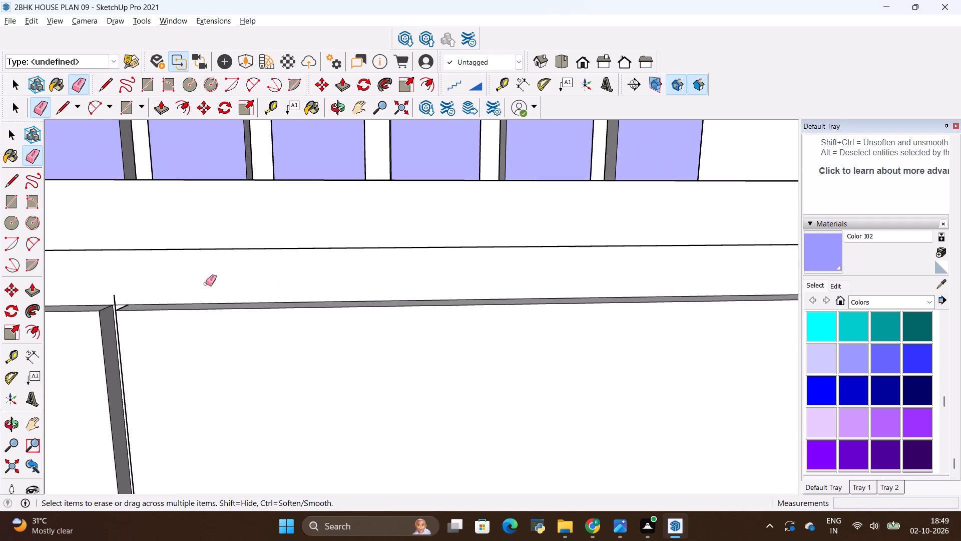
{"action": "left_click", "coordinate": [119, 299]}
{"action": "left_click_drag", "start_coordinate": [118, 297], "coordinate": [95, 293]}
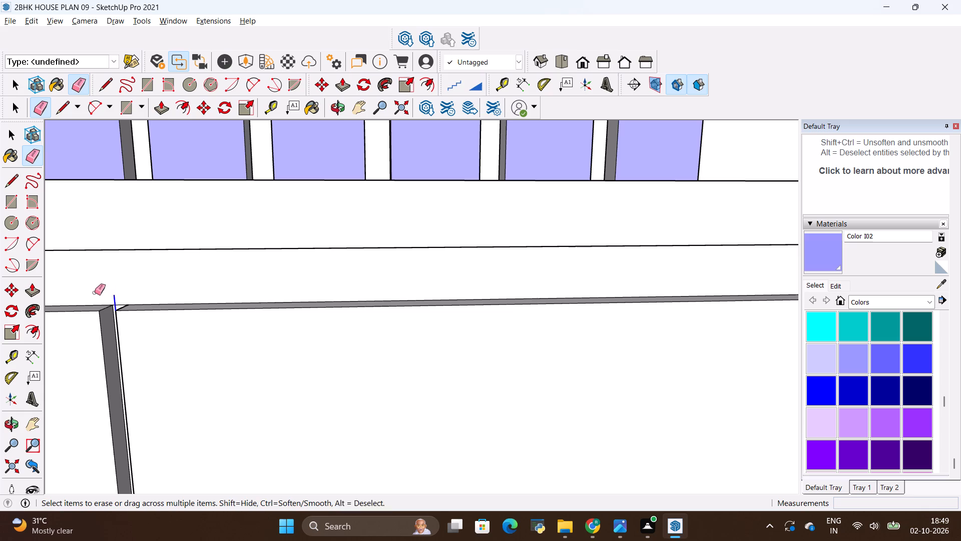
{"action": "left_click_drag", "start_coordinate": [95, 293], "coordinate": [94, 292]}
{"action": "scroll", "coordinate": [148, 292], "scroll_direction": "down", "scroll_amount": 16}
{"action": "scroll", "coordinate": [566, 283], "scroll_direction": "up", "scroll_amount": 3}
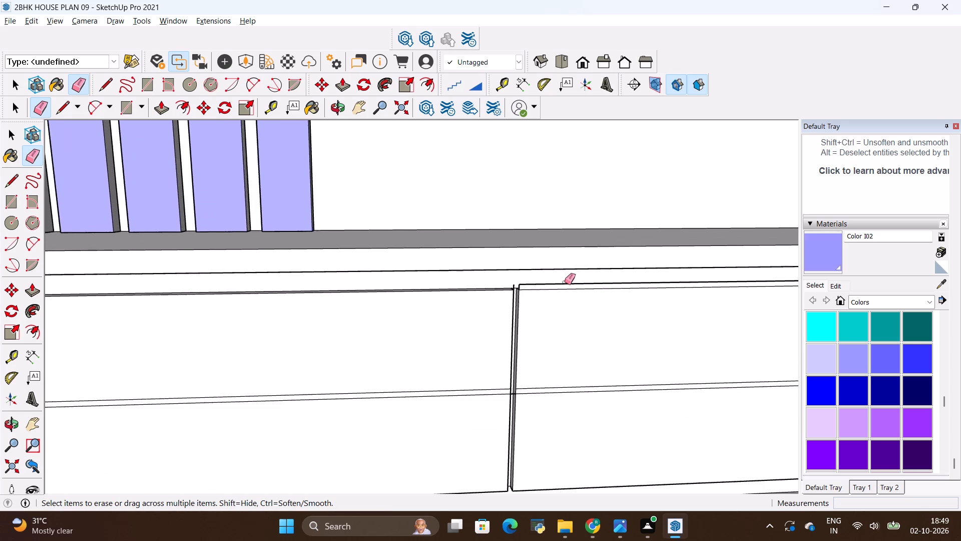
{"action": "scroll", "coordinate": [565, 282], "scroll_direction": "up", "scroll_amount": 8}
{"action": "left_click", "coordinate": [521, 281]}
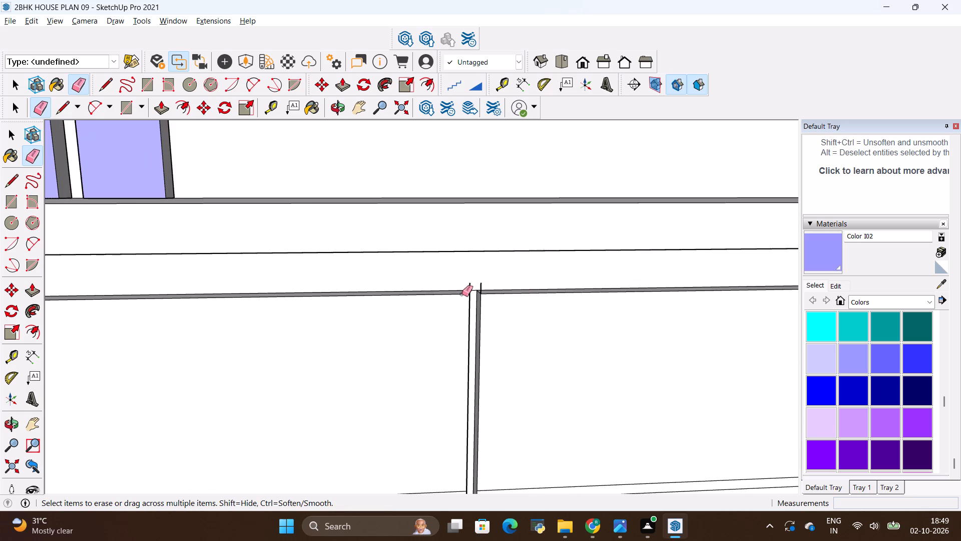
{"action": "scroll", "coordinate": [430, 292], "scroll_direction": "down", "scroll_amount": 4}
{"action": "scroll", "coordinate": [487, 280], "scroll_direction": "down", "scroll_amount": 6}
{"action": "scroll", "coordinate": [345, 395], "scroll_direction": "up", "scroll_amount": 2}
{"action": "scroll", "coordinate": [381, 375], "scroll_direction": "down", "scroll_amount": 3}
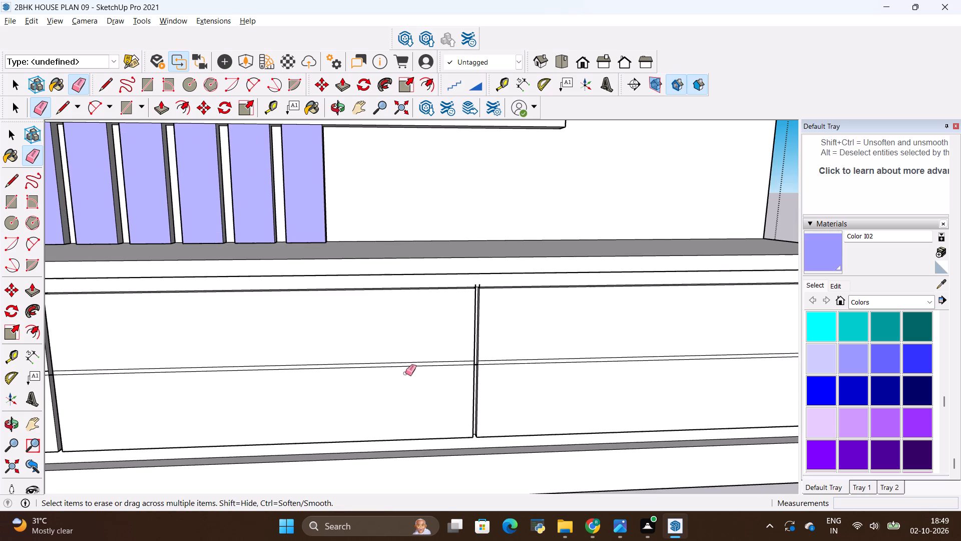
{"action": "scroll", "coordinate": [510, 346], "scroll_direction": "down", "scroll_amount": 5}
{"action": "scroll", "coordinate": [595, 342], "scroll_direction": "down", "scroll_amount": 5}
Examine the low cabinet's open shelves and drawer divisions in the reference photo, and return to the SketchUp model.
{"action": "key", "text": "alt+Tab"}
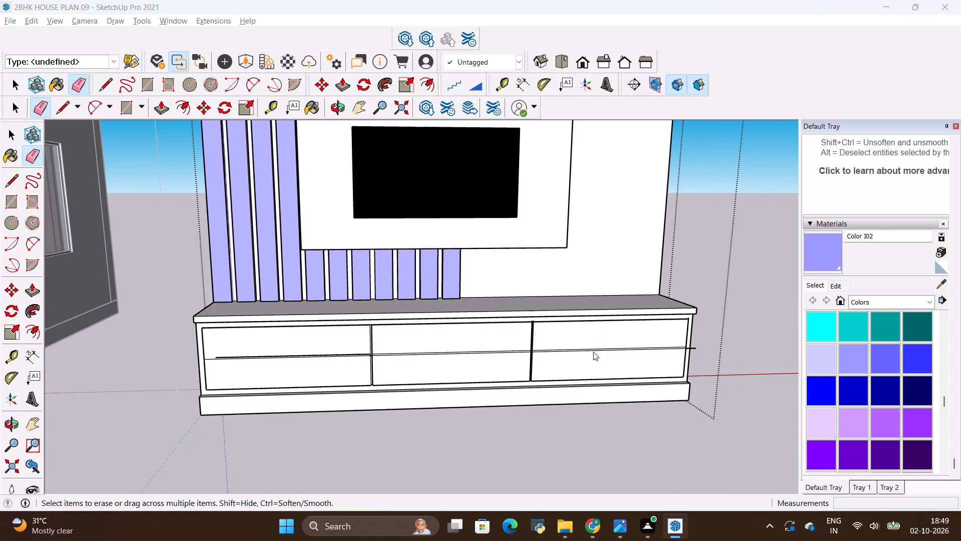
{"action": "scroll", "coordinate": [417, 292], "scroll_direction": "down", "scroll_amount": 4}
{"action": "scroll", "coordinate": [406, 400], "scroll_direction": "up", "scroll_amount": 4}
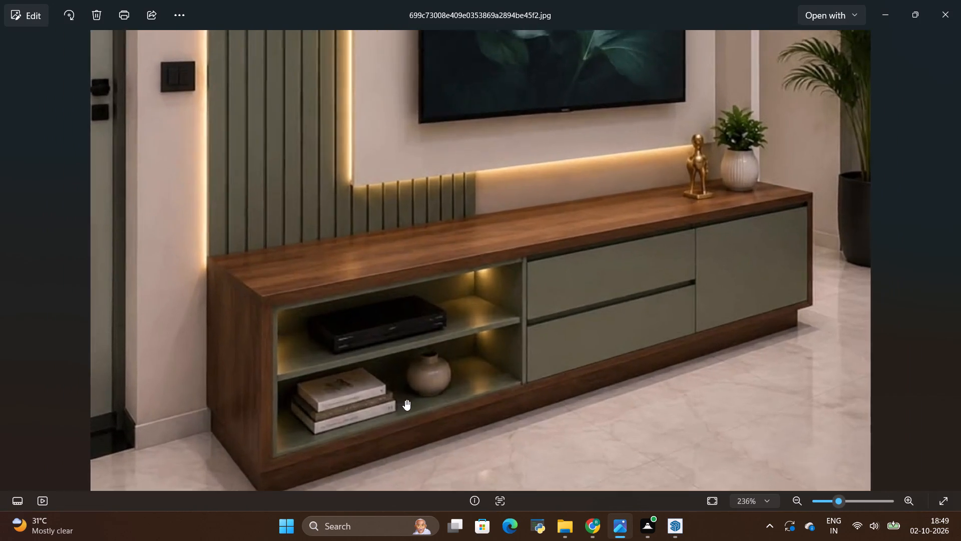
{"action": "scroll", "coordinate": [397, 402], "scroll_direction": "up", "scroll_amount": 2}
{"action": "key", "text": "alt+Tab"}
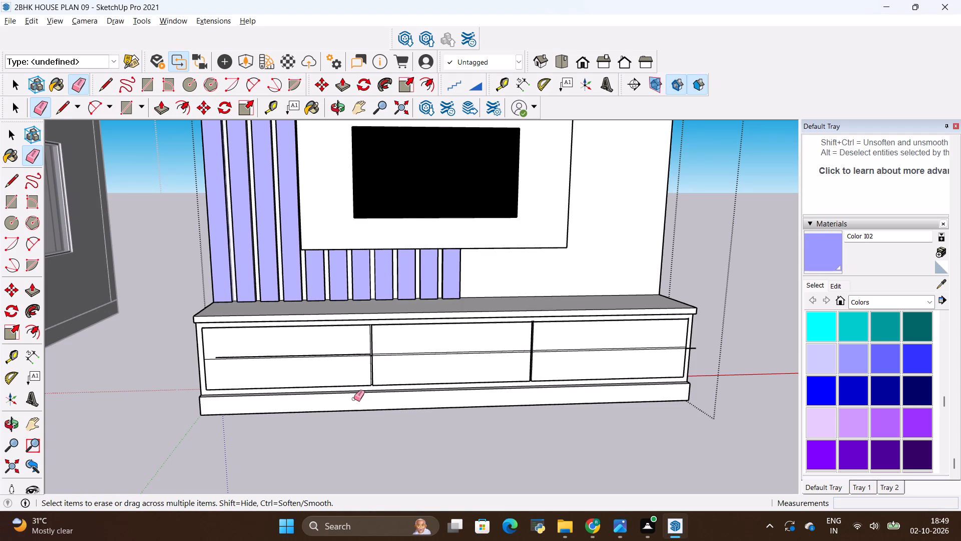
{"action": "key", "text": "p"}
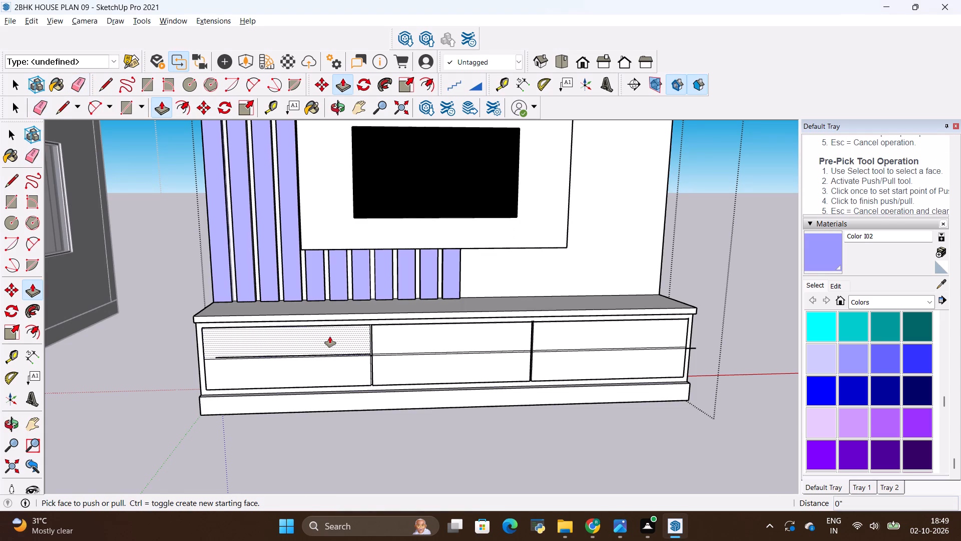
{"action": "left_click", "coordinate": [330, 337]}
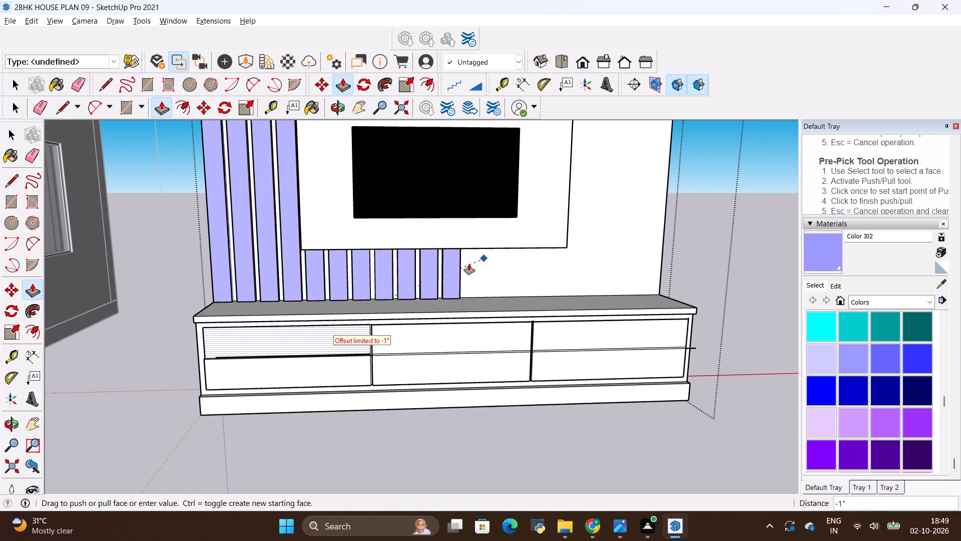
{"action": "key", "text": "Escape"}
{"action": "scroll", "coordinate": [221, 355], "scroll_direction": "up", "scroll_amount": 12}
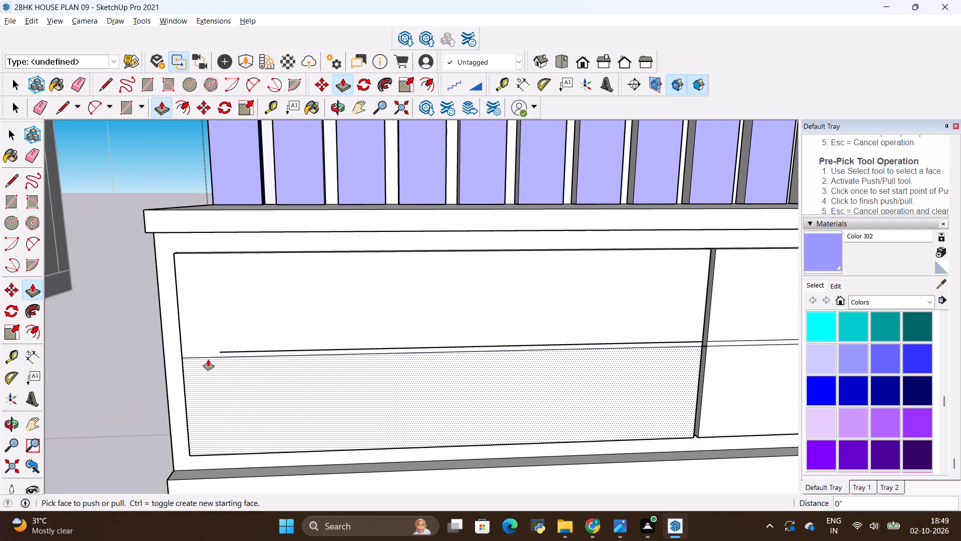
Draw a line about 3 9/16" long extending the upper midline of the fluted-end cabinet panel to the panel's side edge.
{"action": "key", "text": "l"}
{"action": "scroll", "coordinate": [205, 353], "scroll_direction": "up", "scroll_amount": 4}
{"action": "left_click", "coordinate": [227, 353]}
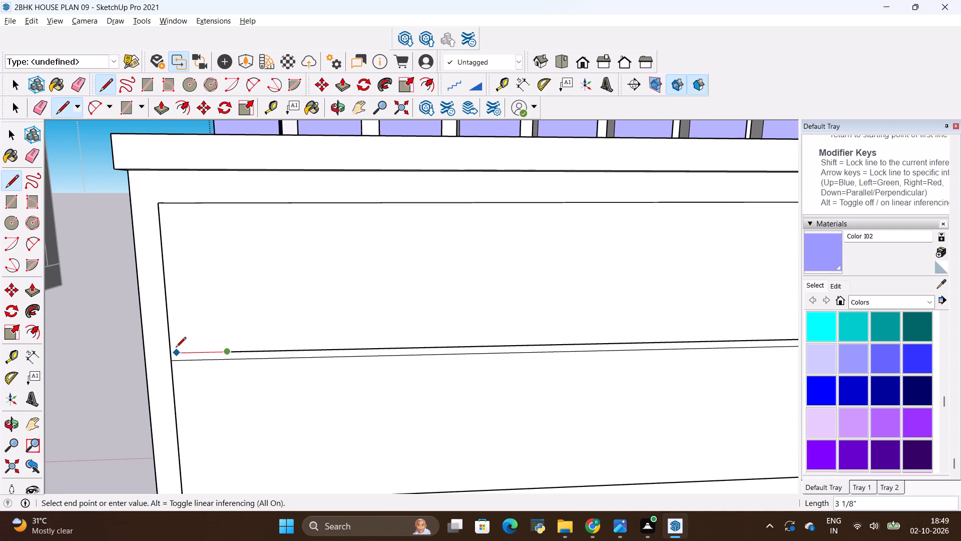
{"action": "left_click", "coordinate": [173, 348]}
{"action": "key", "text": "Escape"}
{"action": "left_click", "coordinate": [246, 325]}
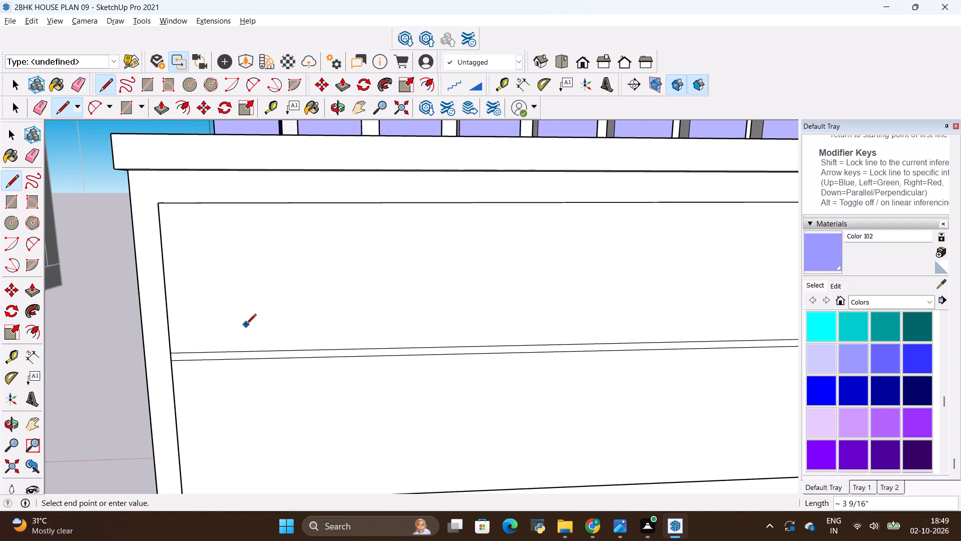
{"action": "key", "text": "Escape"}
{"action": "key", "text": "space"}
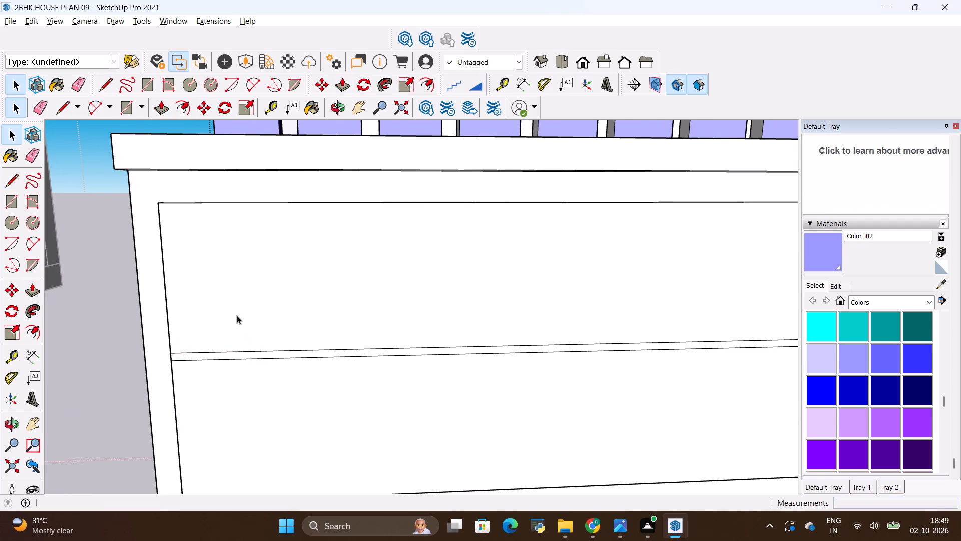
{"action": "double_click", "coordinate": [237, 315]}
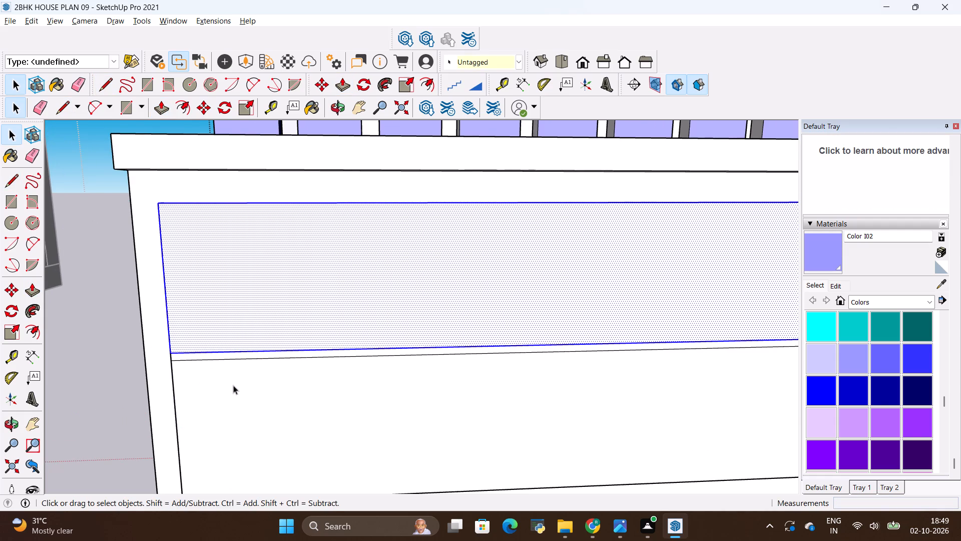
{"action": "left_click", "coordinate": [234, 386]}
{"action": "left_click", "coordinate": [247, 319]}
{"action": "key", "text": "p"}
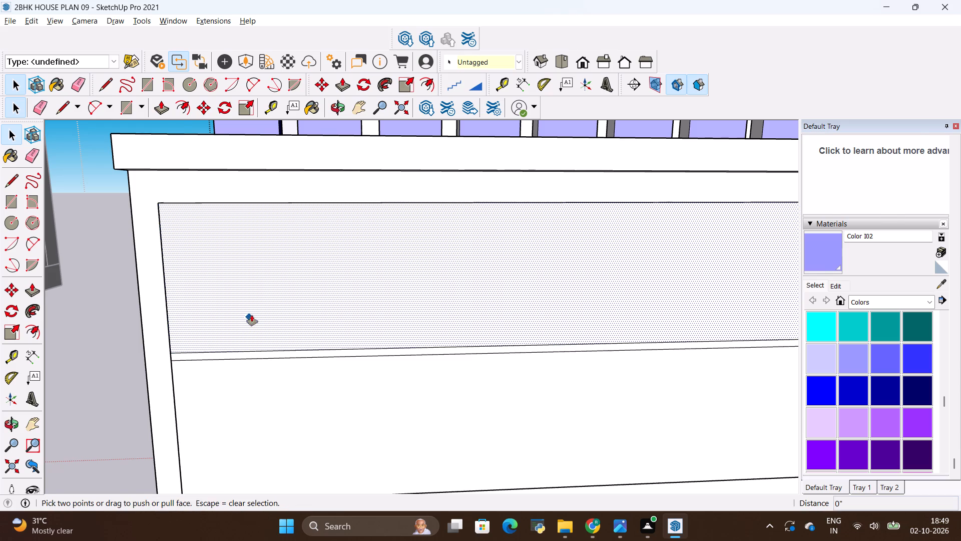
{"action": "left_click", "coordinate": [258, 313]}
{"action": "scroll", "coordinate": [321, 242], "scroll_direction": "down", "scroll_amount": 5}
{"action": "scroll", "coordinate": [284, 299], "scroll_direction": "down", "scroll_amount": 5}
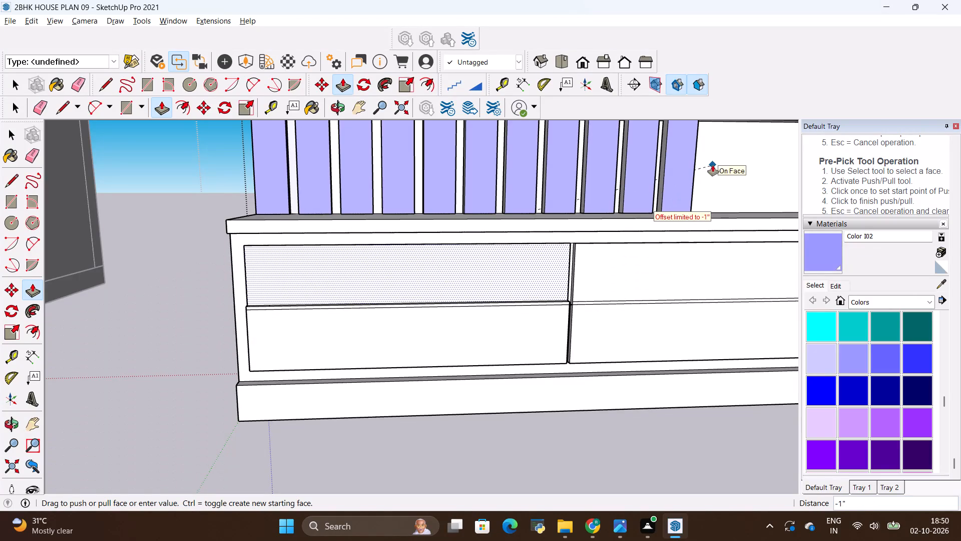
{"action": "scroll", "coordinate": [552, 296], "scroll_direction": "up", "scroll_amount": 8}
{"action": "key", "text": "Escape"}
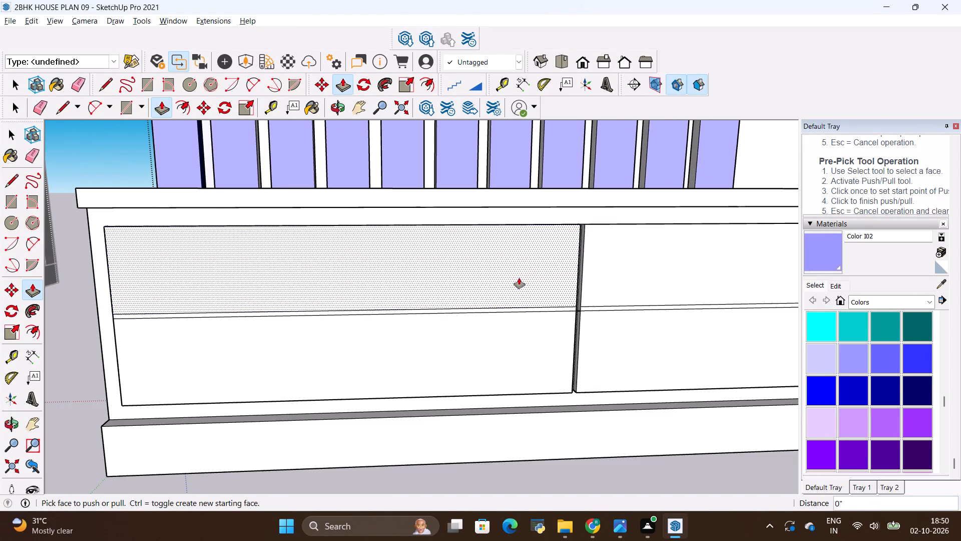
Push the upper face of the cabinet panel at the fluted-strip end 2' inward to form an open compartment.
{"action": "left_click", "coordinate": [519, 274]}
{"action": "left_click", "coordinate": [509, 251]}
{"action": "left_click", "coordinate": [525, 267]}
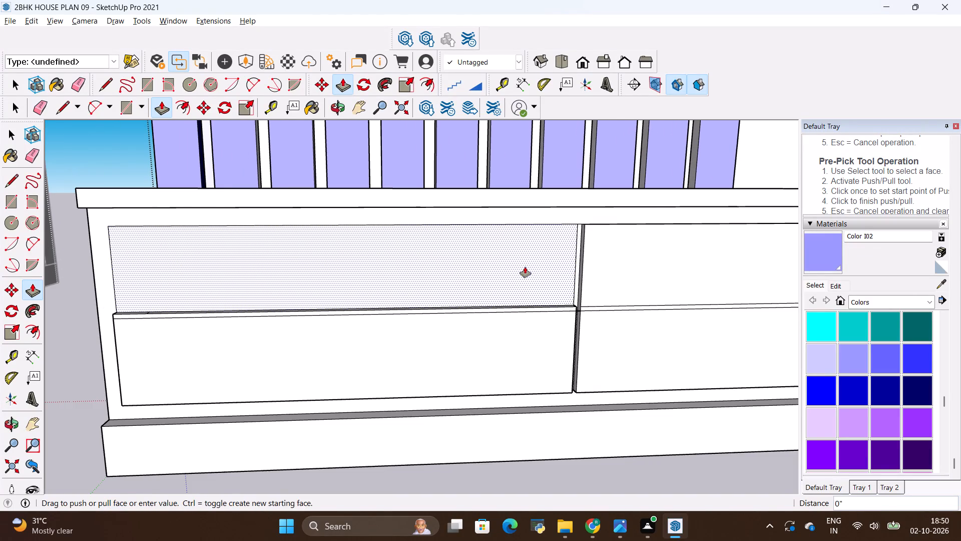
{"action": "scroll", "coordinate": [556, 230], "scroll_direction": "down", "scroll_amount": 10}
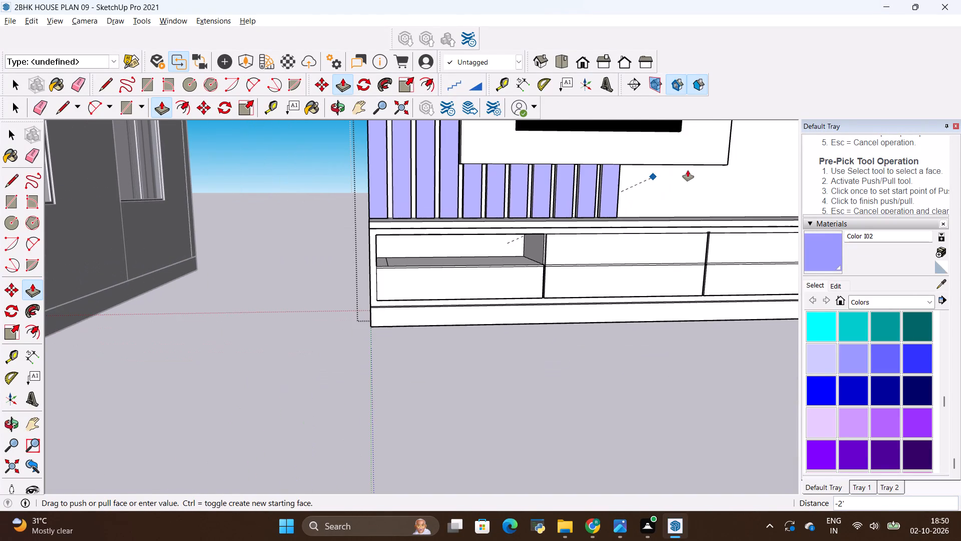
{"action": "left_click", "coordinate": [685, 181]}
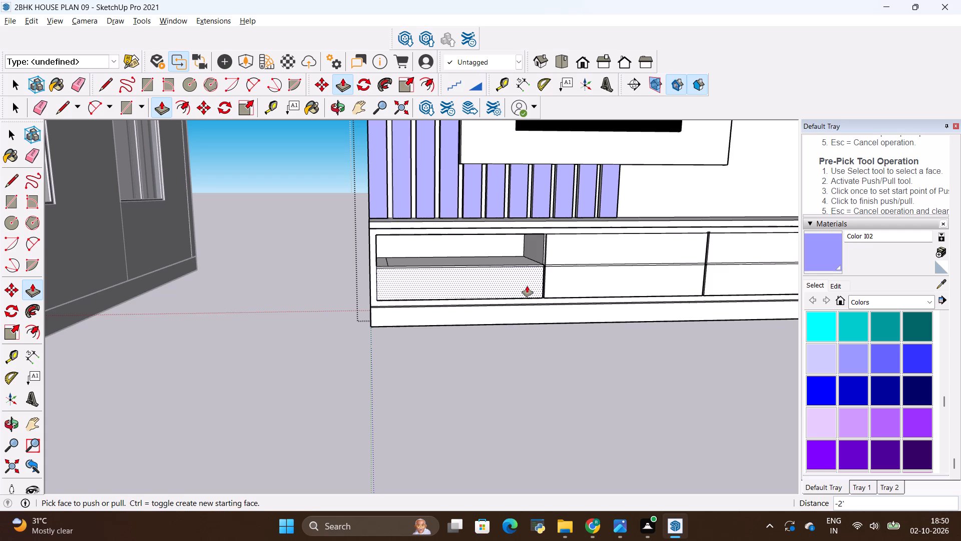
Push the lower face of the same cabinet panel 2' inward, leaving the thin strip between the midlines as a shelf.
{"action": "double_click", "coordinate": [527, 286]}
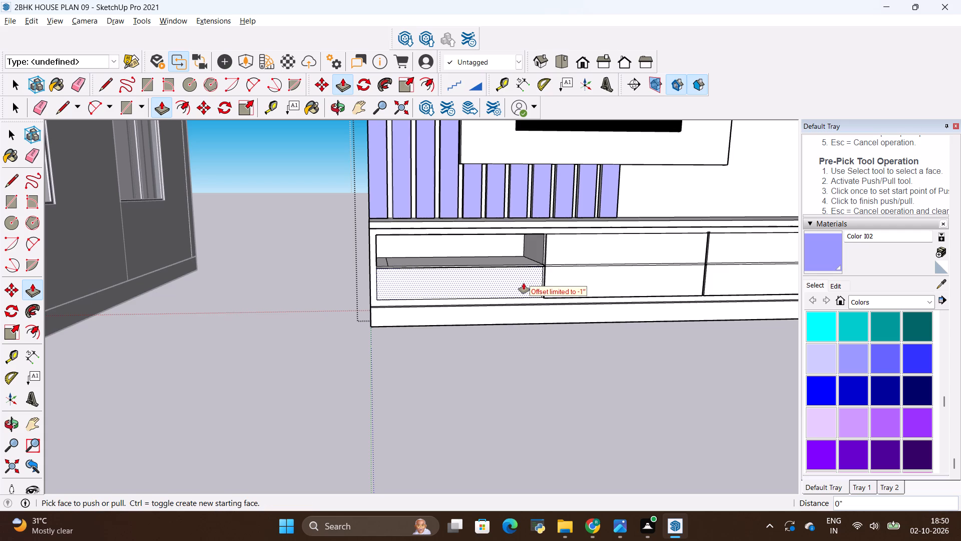
{"action": "left_click", "coordinate": [524, 283]}
{"action": "left_click", "coordinate": [485, 240]}
{"action": "scroll", "coordinate": [485, 270], "scroll_direction": "up", "scroll_amount": 4}
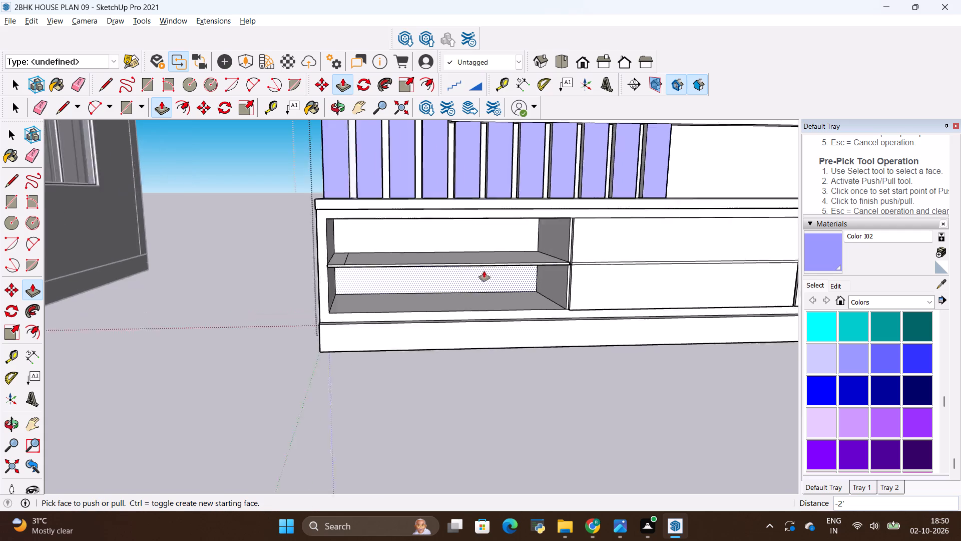
{"action": "scroll", "coordinate": [484, 271], "scroll_direction": "up", "scroll_amount": 5}
{"action": "scroll", "coordinate": [311, 299], "scroll_direction": "down", "scroll_amount": 11}
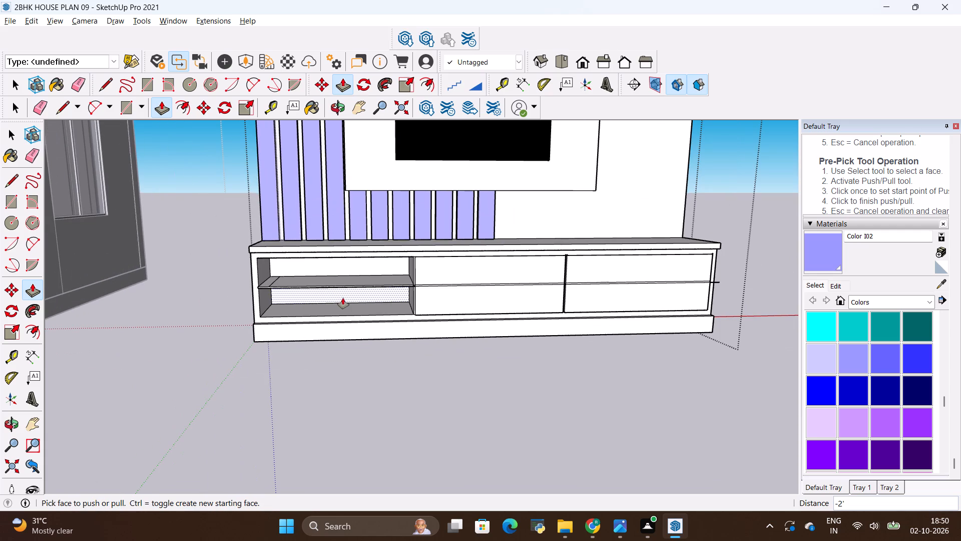
Compare the cabinet's open shelves, drawer fronts and finishes in the reference photo with the SketchUp model.
{"action": "key", "text": "alt+Tab"}
{"action": "key", "text": "alt+Tab"}
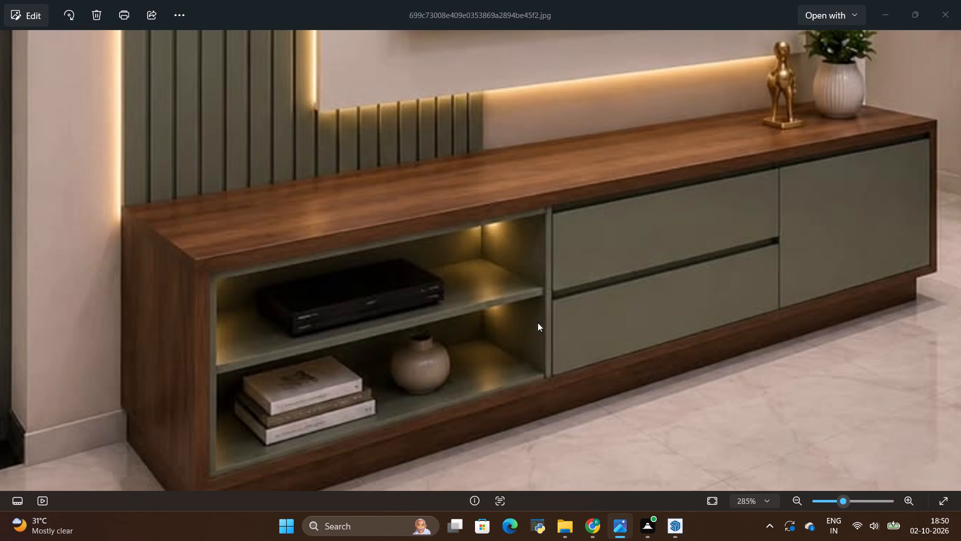
{"action": "scroll", "coordinate": [517, 277], "scroll_direction": "down", "scroll_amount": 3}
{"action": "scroll", "coordinate": [478, 278], "scroll_direction": "up", "scroll_amount": 8}
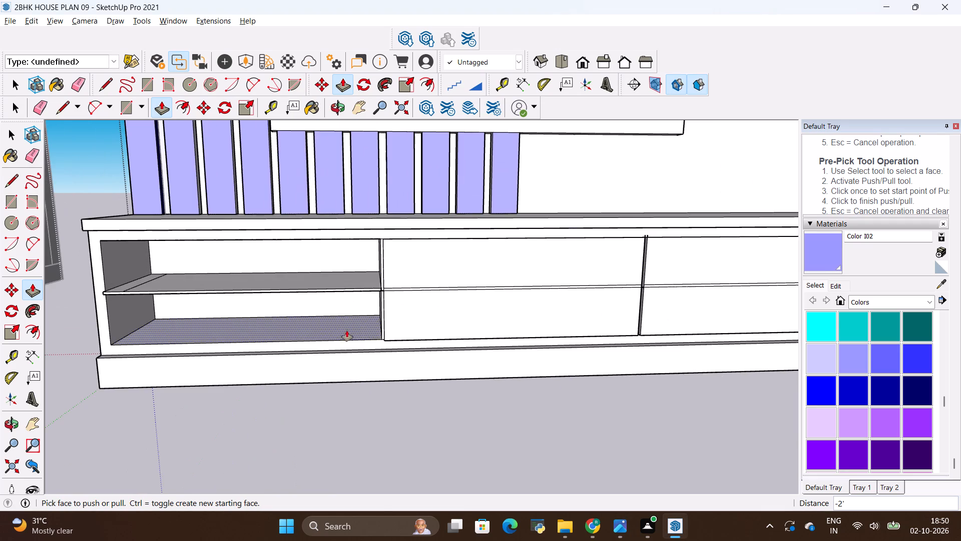
{"action": "middle_click_drag", "start_coordinate": [347, 332], "coordinate": [459, 379]}
{"action": "scroll", "coordinate": [438, 318], "scroll_direction": "down", "scroll_amount": 14}
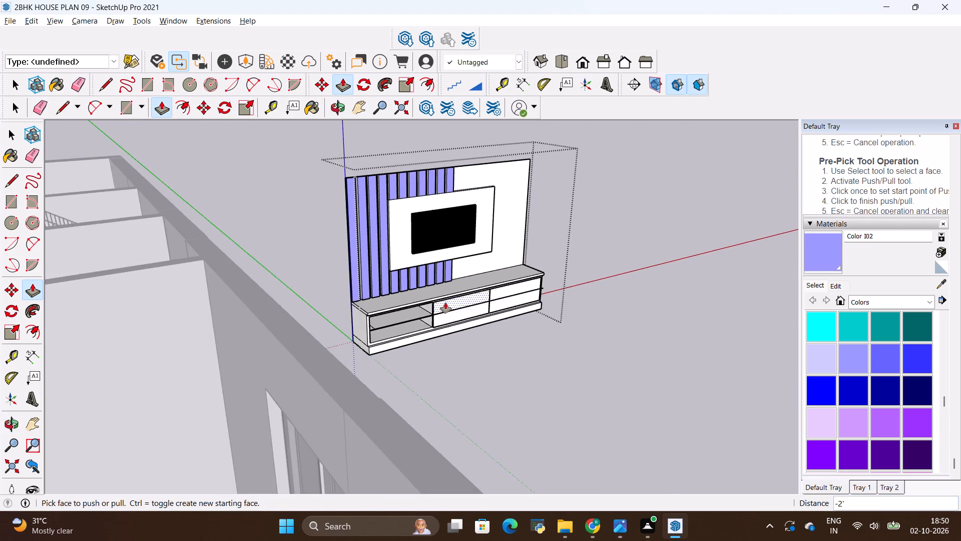
{"action": "scroll", "coordinate": [444, 275], "scroll_direction": "up", "scroll_amount": 5}
{"action": "key", "text": "alt+Tab"}
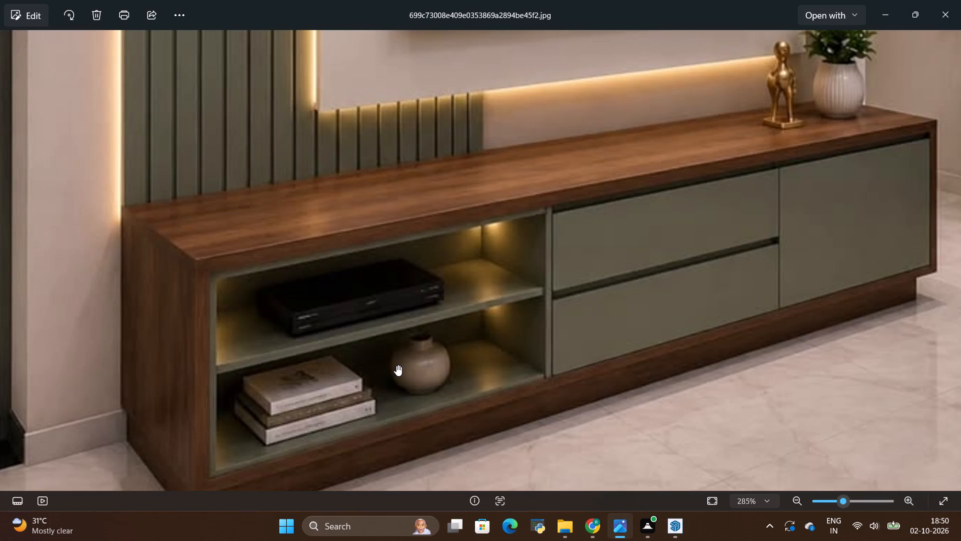
{"action": "scroll", "coordinate": [396, 365], "scroll_direction": "down", "scroll_amount": 3}
{"action": "key", "text": "alt+Tab"}
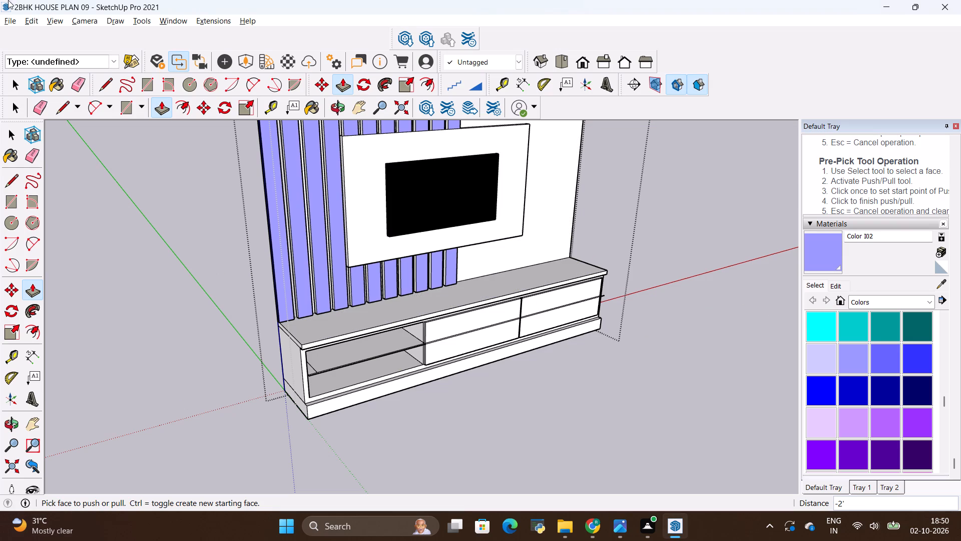
Start creating a new material with a texture image and check the internship files and ALL 3D WAREHOUSE ITEMS folders for one.
{"action": "left_click", "coordinate": [938, 253]}
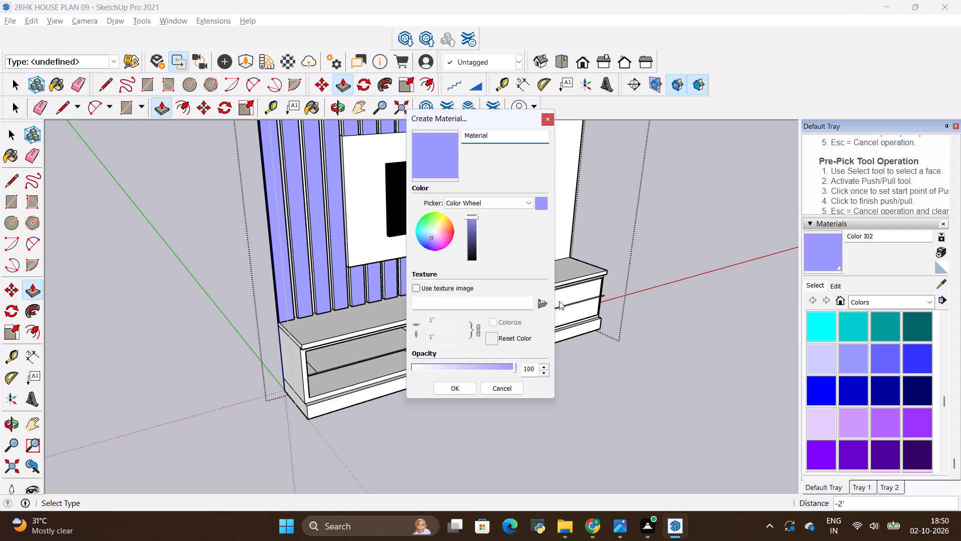
{"action": "left_click", "coordinate": [544, 299]}
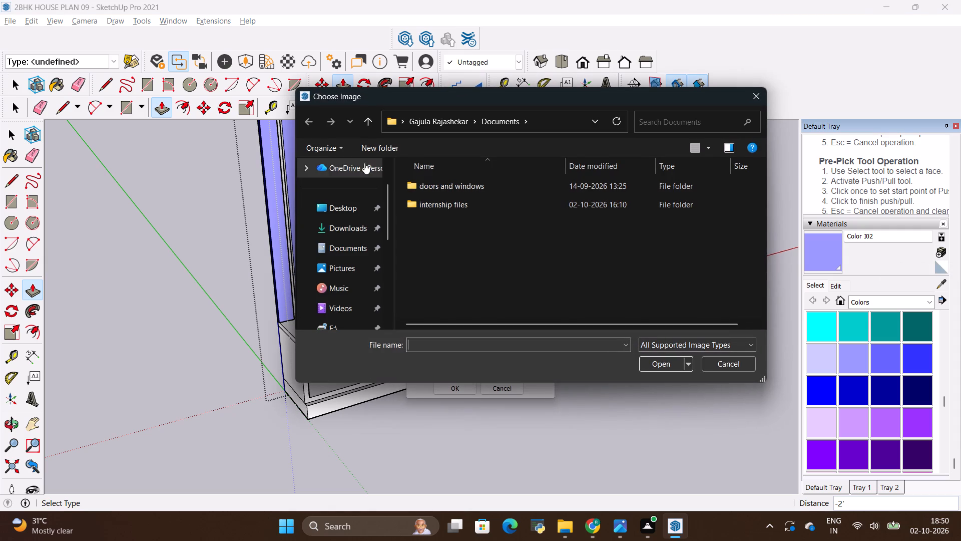
{"action": "scroll", "coordinate": [345, 263], "scroll_direction": "down", "scroll_amount": 3}
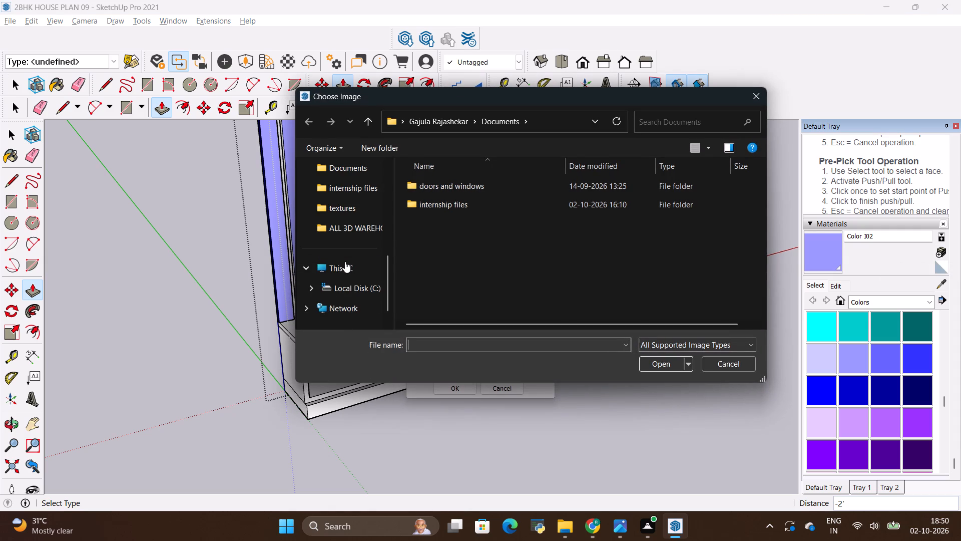
{"action": "left_click", "coordinate": [351, 190]}
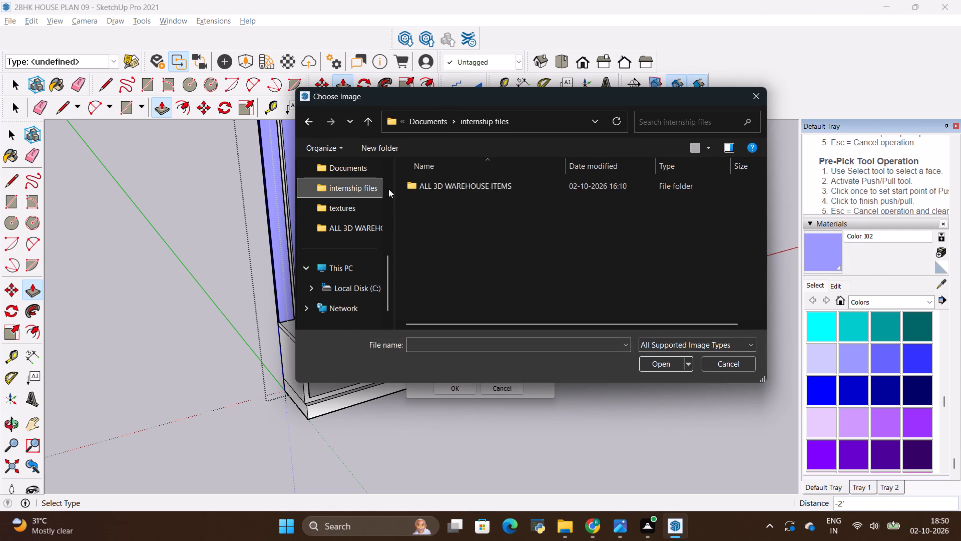
{"action": "left_click", "coordinate": [423, 185]}
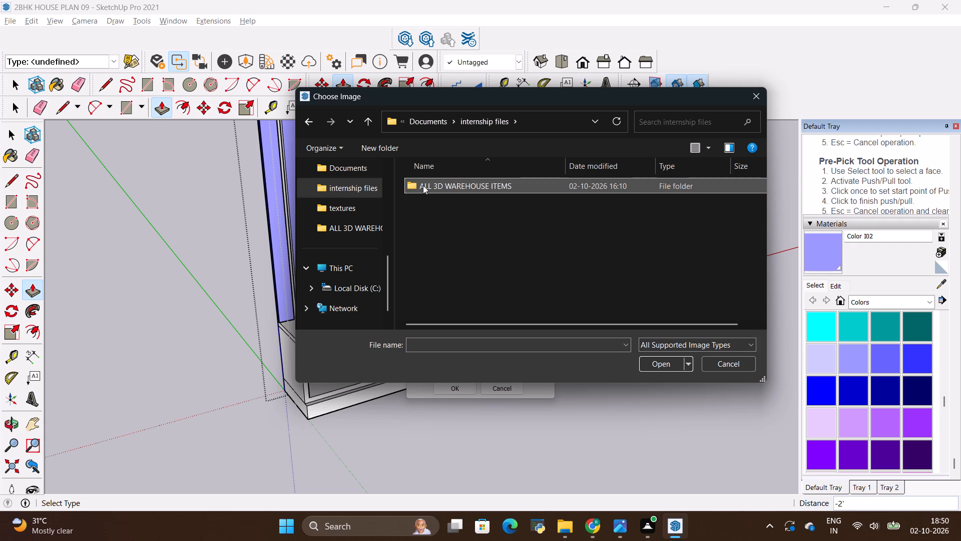
{"action": "double_click", "coordinate": [423, 185]}
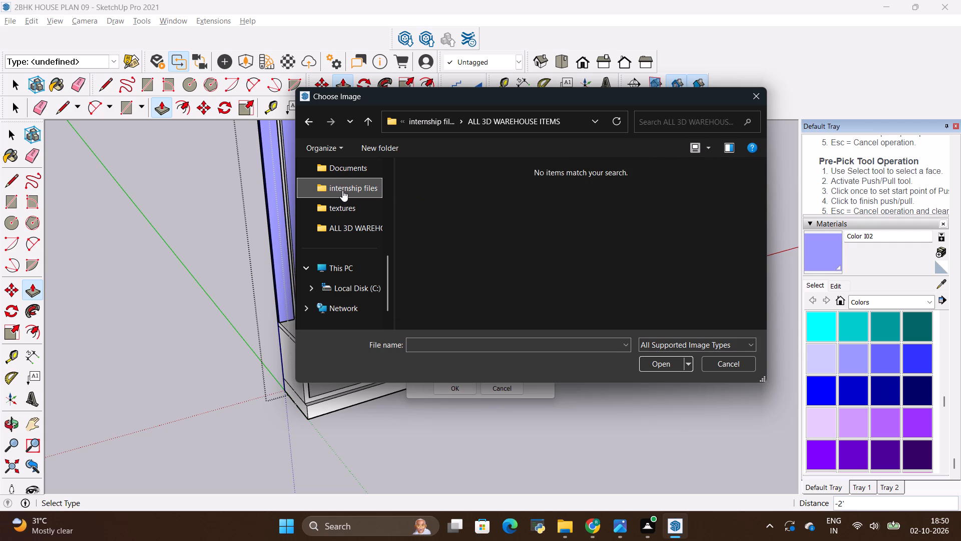
{"action": "double_click", "coordinate": [342, 190]}
{"action": "left_click", "coordinate": [342, 190]}
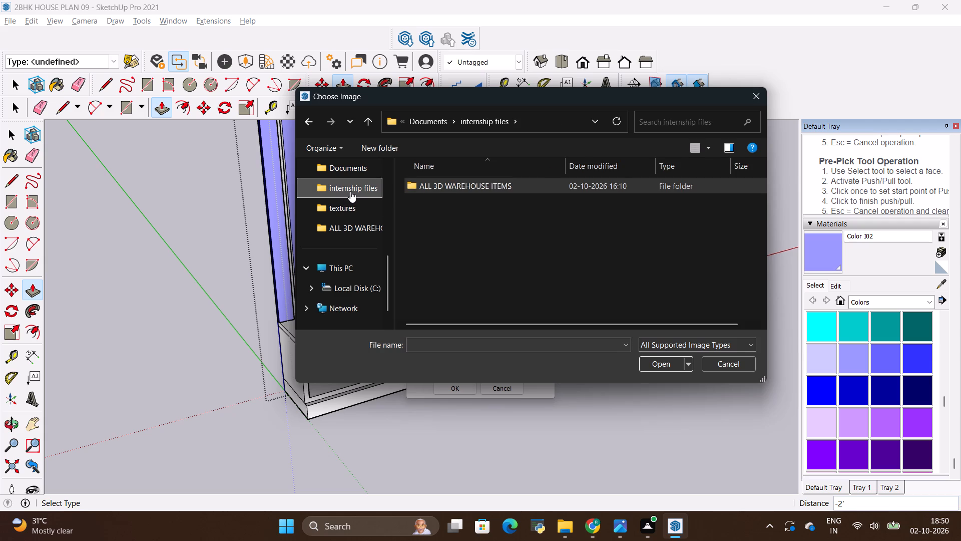
{"action": "scroll", "coordinate": [363, 203], "scroll_direction": "up", "scroll_amount": 7}
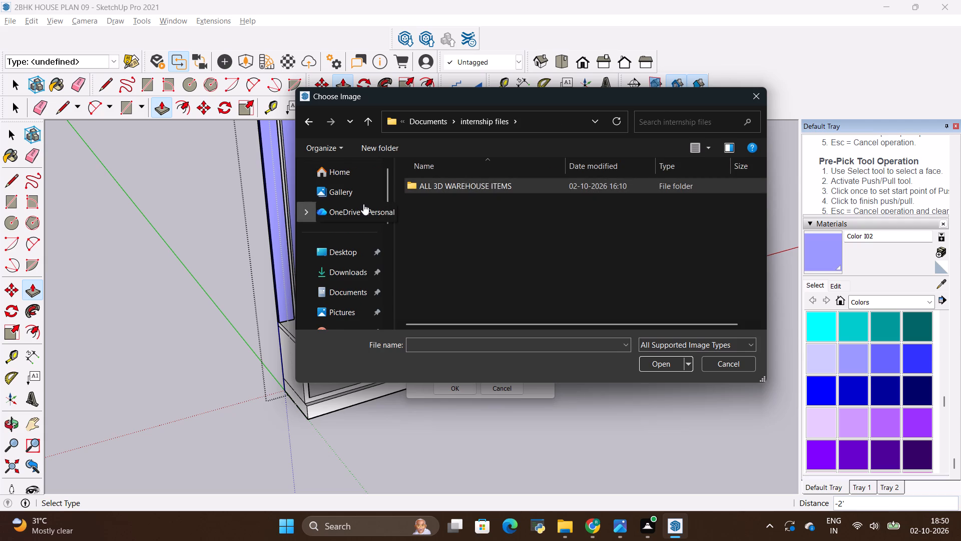
Look through the Downloads folder for a texture image suitable for the new material.
{"action": "left_click", "coordinate": [356, 264]}
{"action": "scroll", "coordinate": [474, 233], "scroll_direction": "down", "scroll_amount": 2}
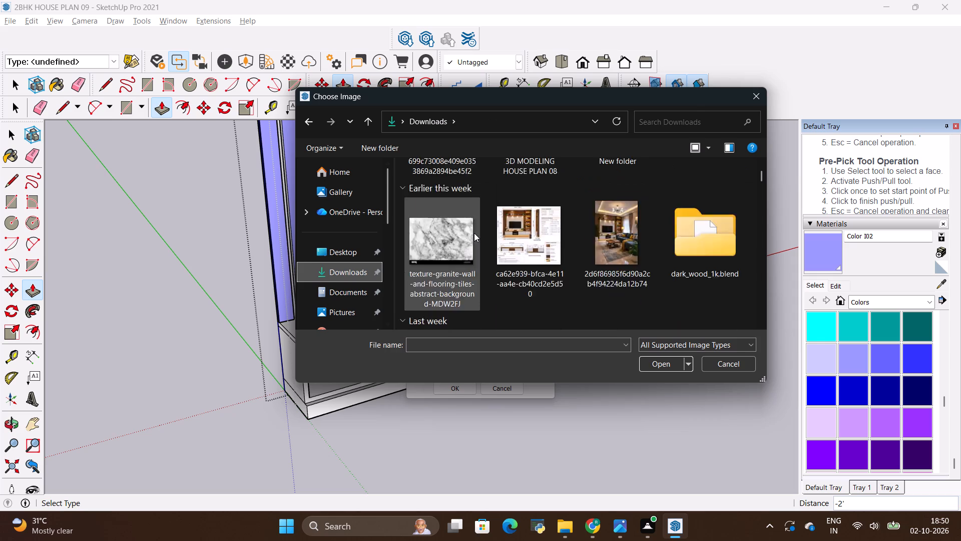
{"action": "scroll", "coordinate": [474, 233], "scroll_direction": "down", "scroll_amount": 5}
{"action": "scroll", "coordinate": [475, 229], "scroll_direction": "up", "scroll_amount": 2}
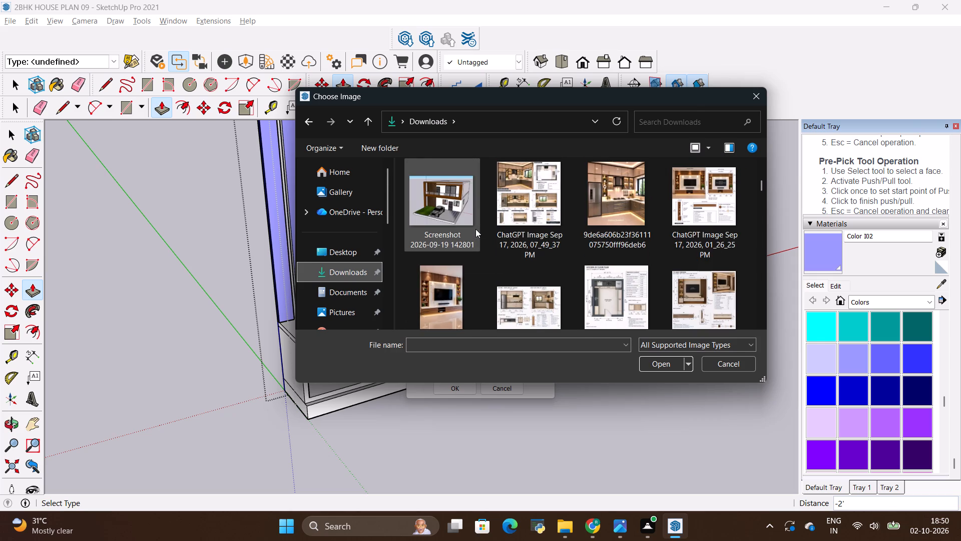
{"action": "scroll", "coordinate": [475, 229], "scroll_direction": "down", "scroll_amount": 8}
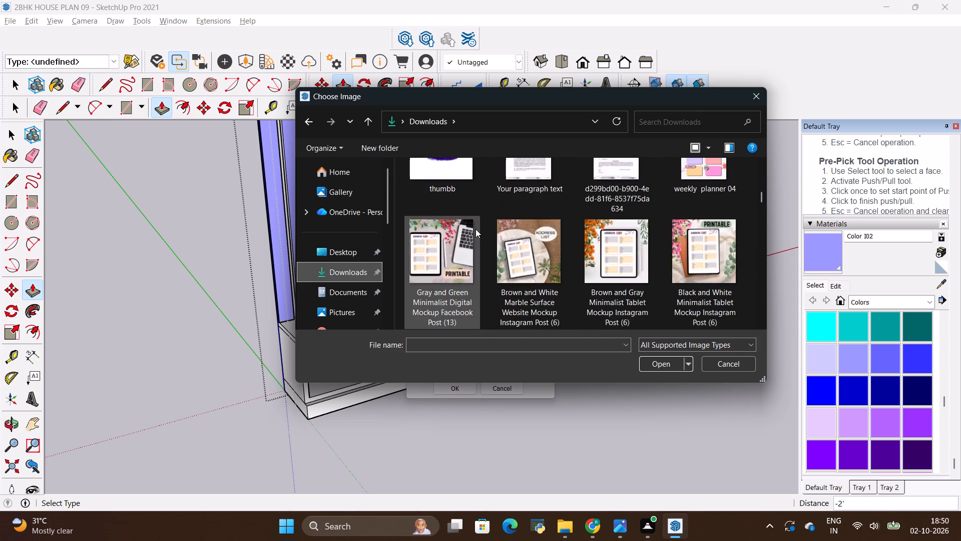
{"action": "scroll", "coordinate": [475, 229], "scroll_direction": "down", "scroll_amount": 11}
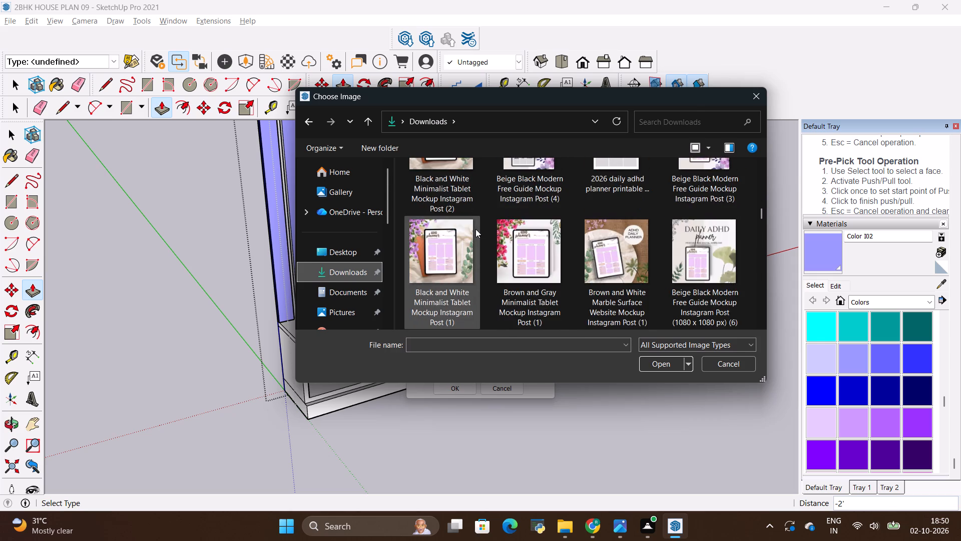
{"action": "scroll", "coordinate": [475, 229], "scroll_direction": "up", "scroll_amount": 20}
{"action": "scroll", "coordinate": [475, 229], "scroll_direction": "up", "scroll_amount": 13}
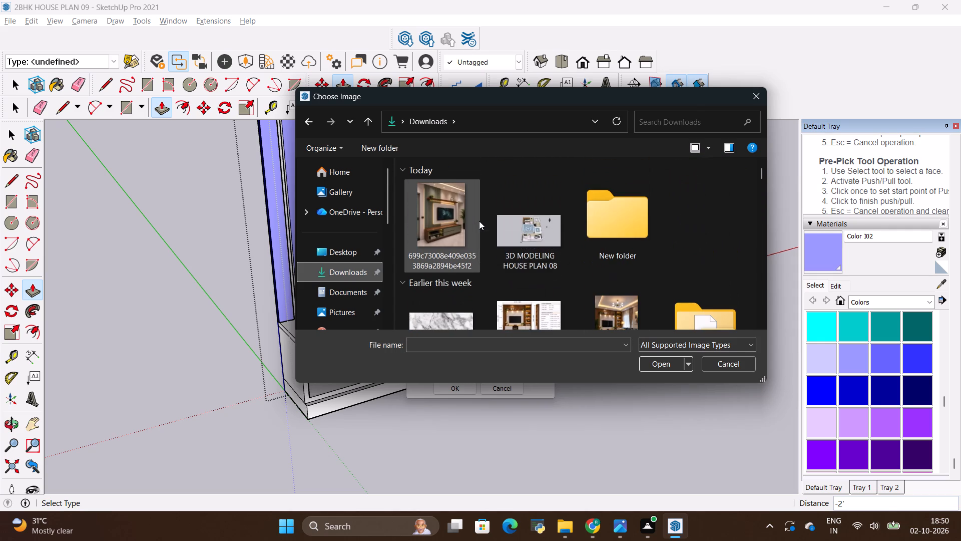
{"action": "scroll", "coordinate": [479, 221], "scroll_direction": "down", "scroll_amount": 4}
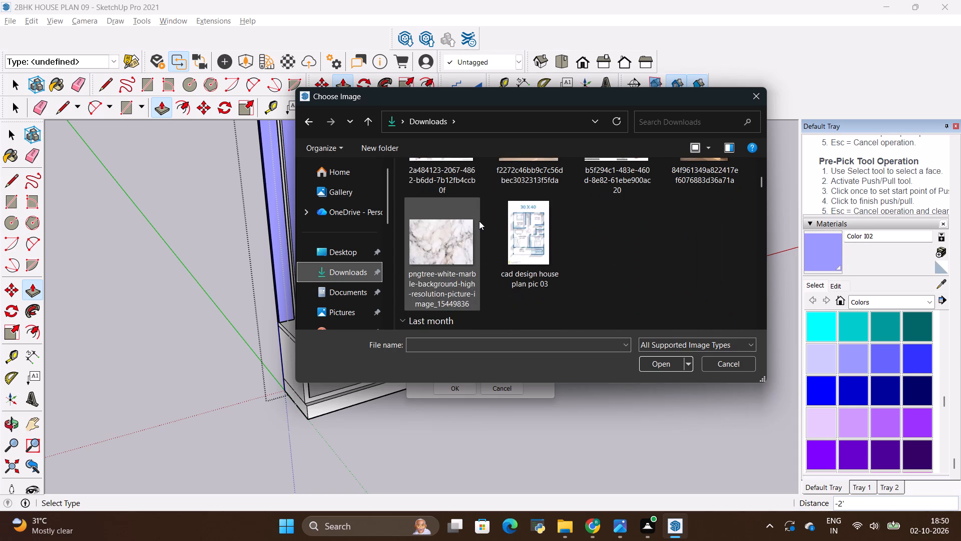
{"action": "scroll", "coordinate": [479, 221], "scroll_direction": "up", "scroll_amount": 4}
{"action": "scroll", "coordinate": [479, 221], "scroll_direction": "down", "scroll_amount": 1}
{"action": "scroll", "coordinate": [479, 221], "scroll_direction": "up", "scroll_amount": 3}
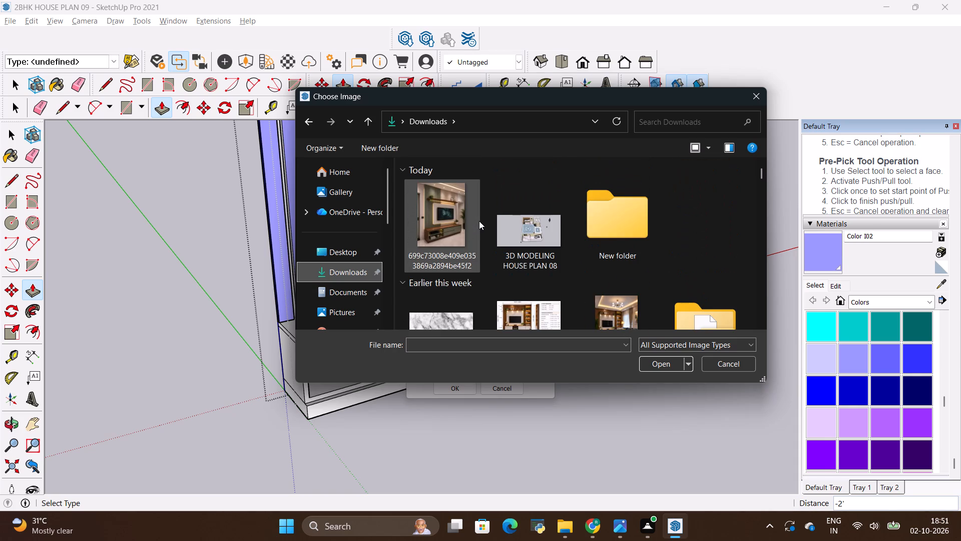
{"action": "scroll", "coordinate": [479, 221], "scroll_direction": "down", "scroll_amount": 3}
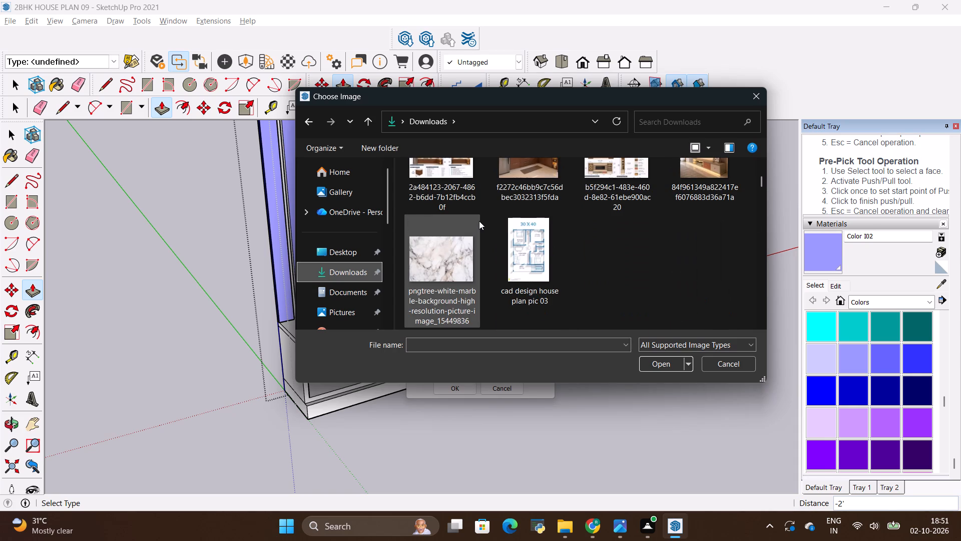
{"action": "scroll", "coordinate": [479, 221], "scroll_direction": "up", "scroll_amount": 1}
{"action": "scroll", "coordinate": [479, 221], "scroll_direction": "down", "scroll_amount": 1}
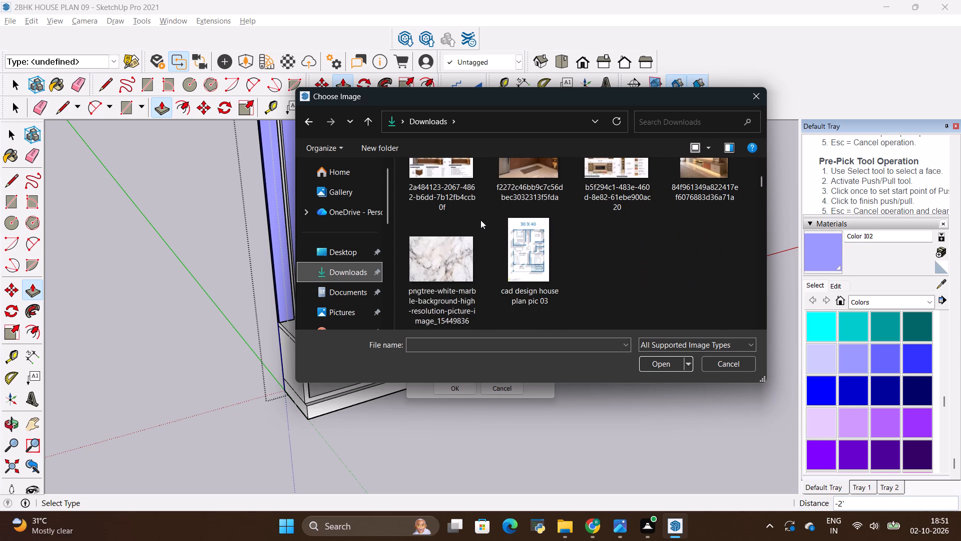
{"action": "scroll", "coordinate": [480, 220], "scroll_direction": "down", "scroll_amount": 1}
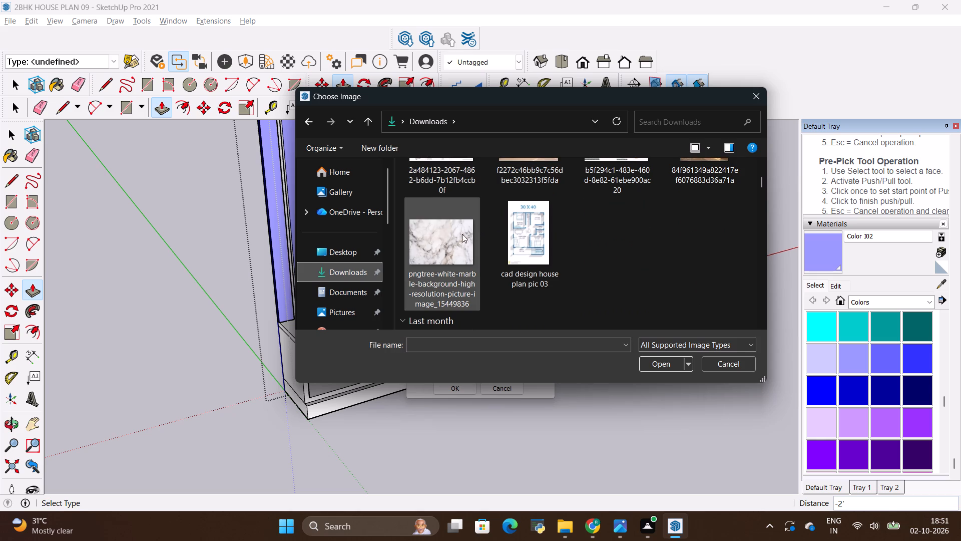
Load the pngtree white marble background image from Downloads as the new material's texture.
{"action": "left_click", "coordinate": [455, 238]}
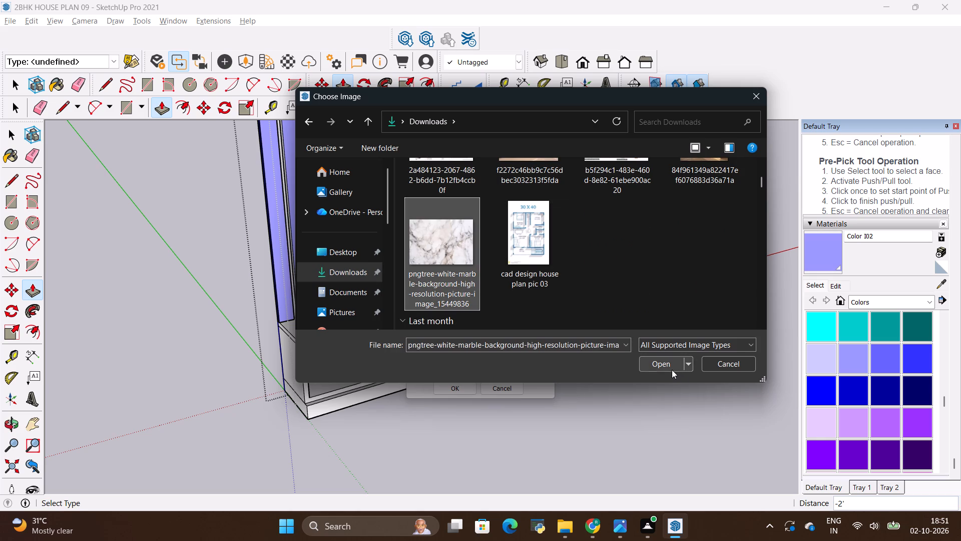
{"action": "left_click", "coordinate": [666, 366]}
{"action": "scroll", "coordinate": [468, 343], "scroll_direction": "up", "scroll_amount": 1}
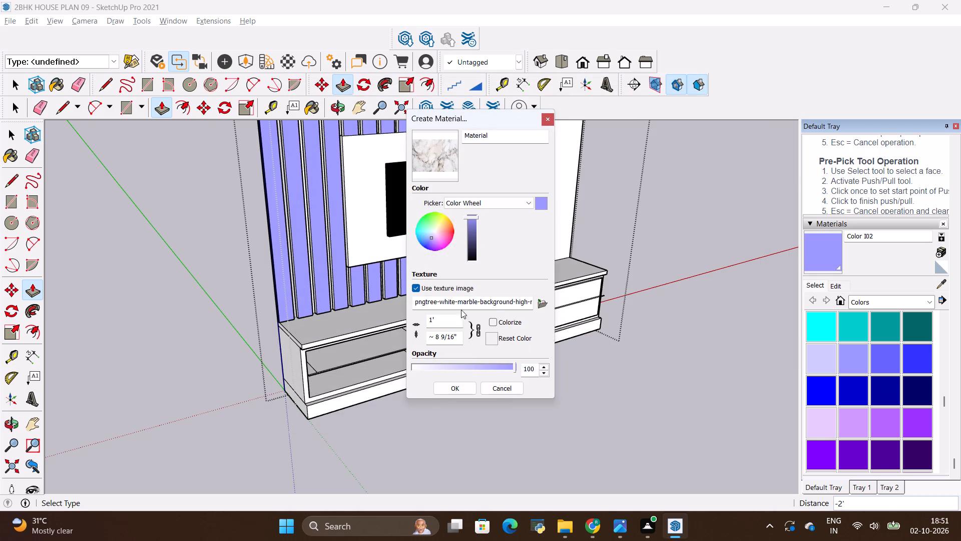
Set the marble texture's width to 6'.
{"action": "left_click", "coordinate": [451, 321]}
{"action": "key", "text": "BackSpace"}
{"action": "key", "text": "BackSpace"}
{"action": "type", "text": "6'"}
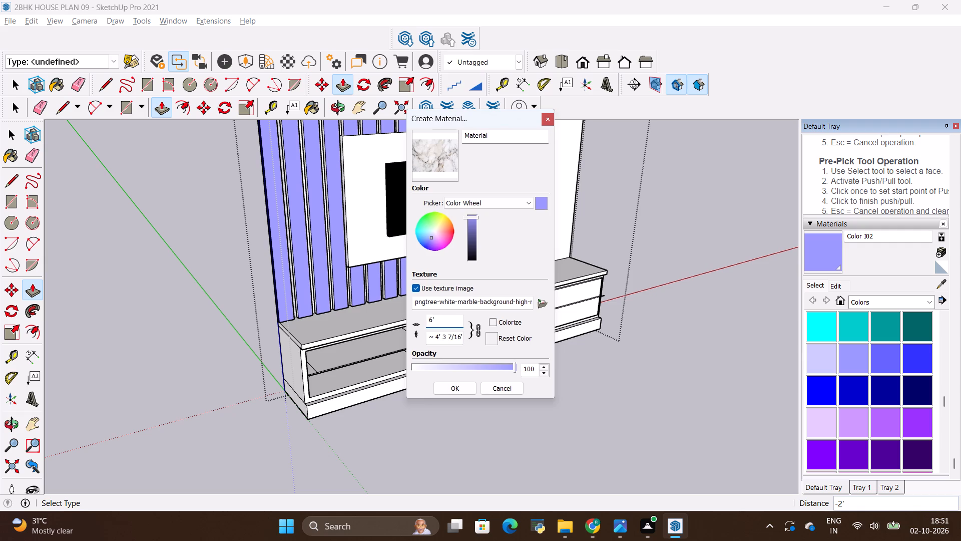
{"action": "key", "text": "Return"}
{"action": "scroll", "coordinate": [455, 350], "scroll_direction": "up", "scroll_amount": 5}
Set the marble texture's width to 5' with linked proportions and create the material.
{"action": "left_click", "coordinate": [453, 332]}
{"action": "key", "text": "BackSpace"}
{"action": "key", "text": "BackSpace"}
{"action": "key", "text": "BackSpace"}
{"action": "key", "text": "BackSpace"}
{"action": "key", "text": "BackSpace"}
{"action": "key", "text": "BackSpace"}
{"action": "type", "text": "5'"}
{"action": "key", "text": "Return"}
{"action": "left_click", "coordinate": [442, 387]}
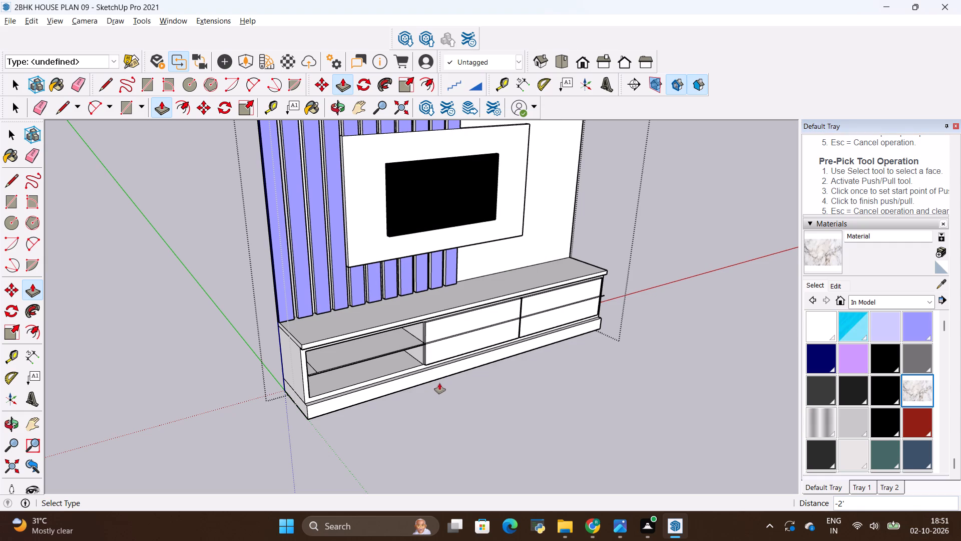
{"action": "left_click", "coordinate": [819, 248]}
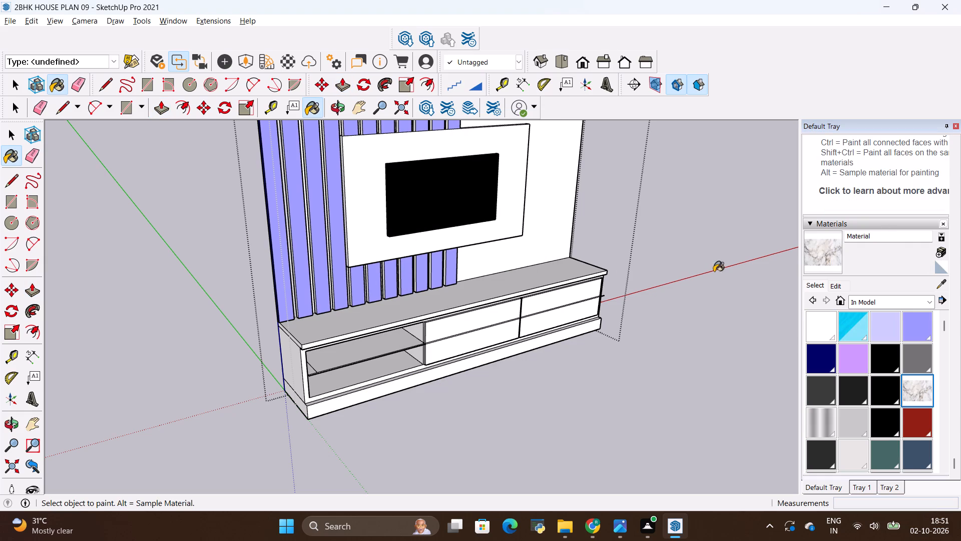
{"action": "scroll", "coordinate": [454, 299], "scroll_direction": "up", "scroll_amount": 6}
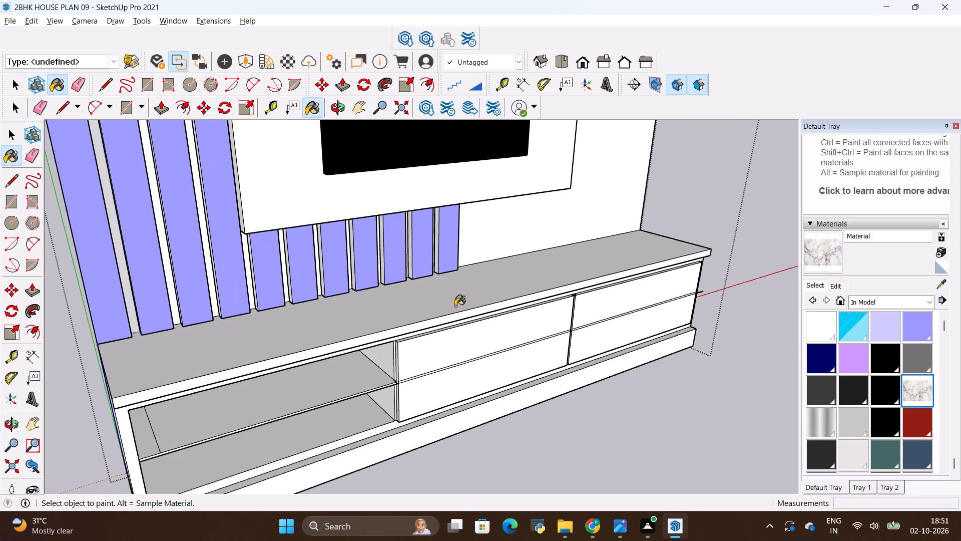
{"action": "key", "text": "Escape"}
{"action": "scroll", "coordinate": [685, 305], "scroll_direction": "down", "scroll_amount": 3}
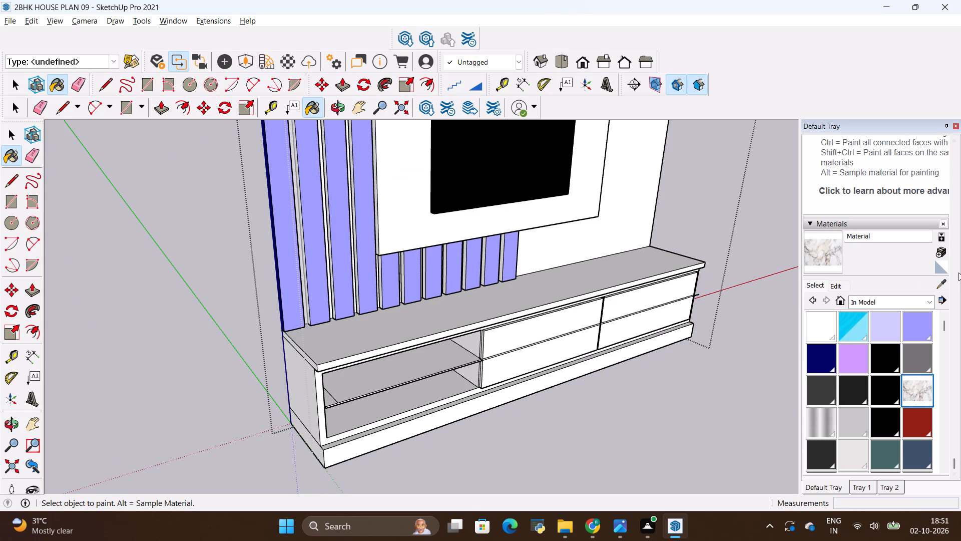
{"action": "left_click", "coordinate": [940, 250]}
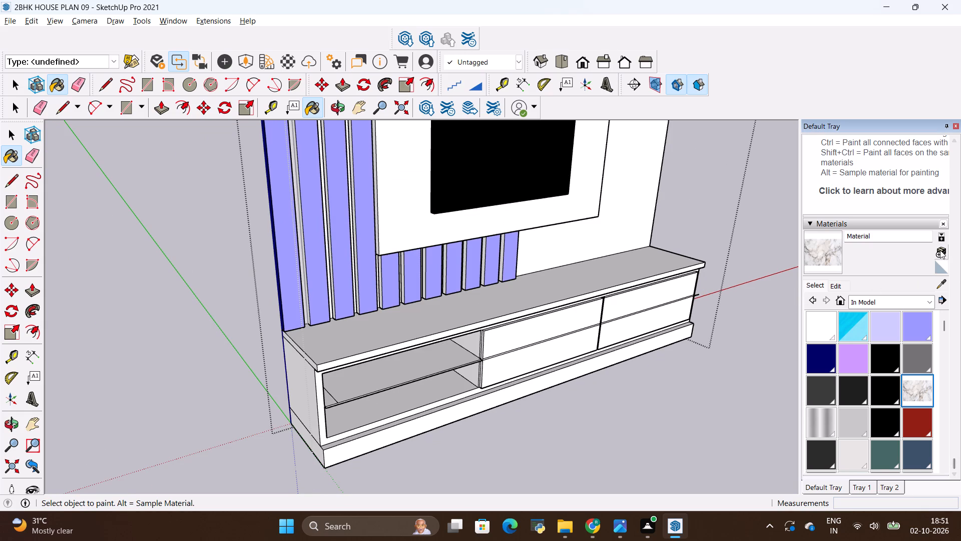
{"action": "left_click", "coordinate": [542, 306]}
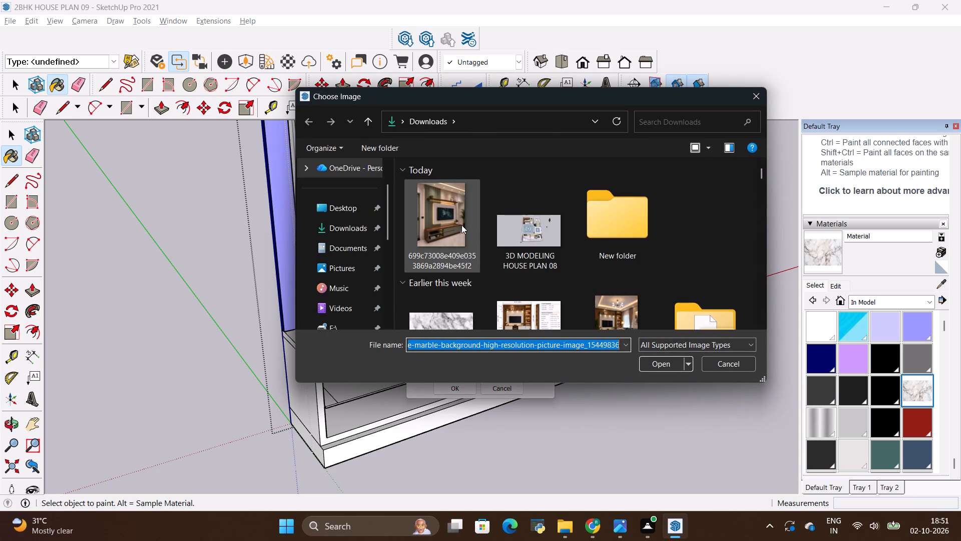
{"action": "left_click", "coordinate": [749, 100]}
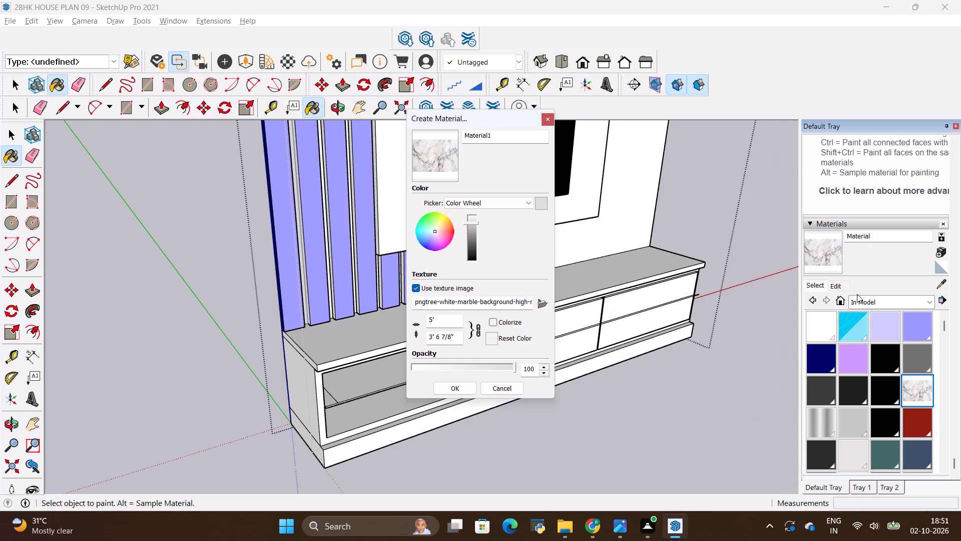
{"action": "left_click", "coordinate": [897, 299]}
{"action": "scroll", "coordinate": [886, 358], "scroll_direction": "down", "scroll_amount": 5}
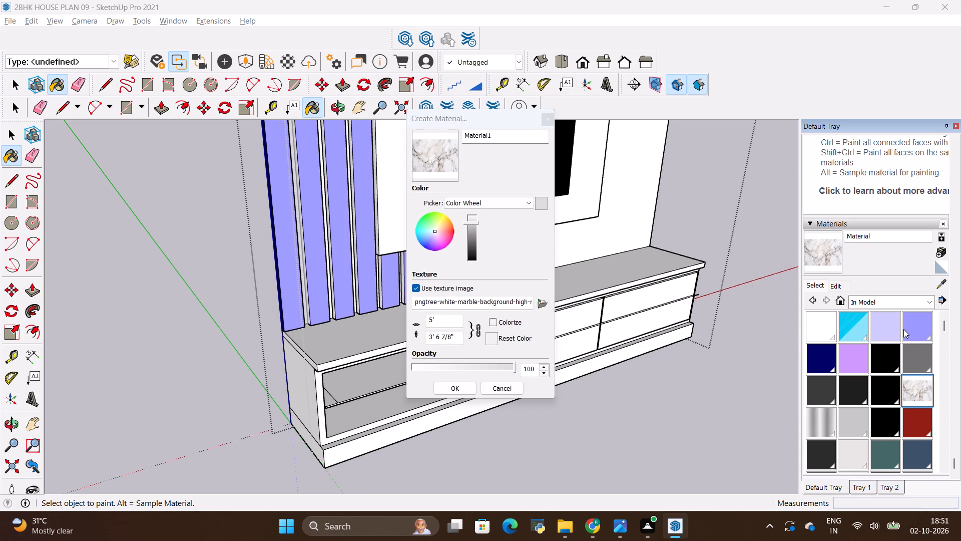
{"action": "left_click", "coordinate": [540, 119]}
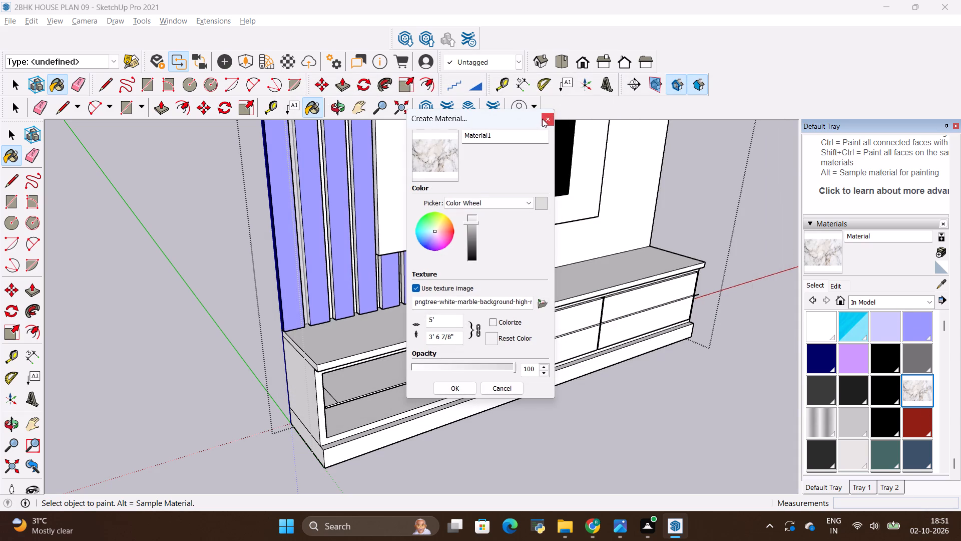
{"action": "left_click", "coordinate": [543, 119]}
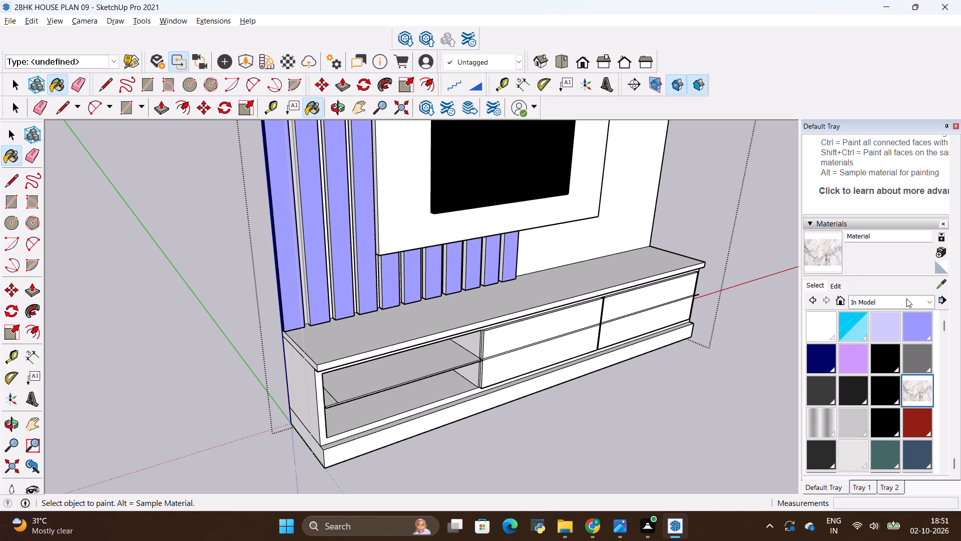
Paint the low cabinet's top surface with the Wood Floor material from the Wood collection.
{"action": "left_click", "coordinate": [902, 304]}
{"action": "scroll", "coordinate": [892, 311], "scroll_direction": "down", "scroll_amount": 4}
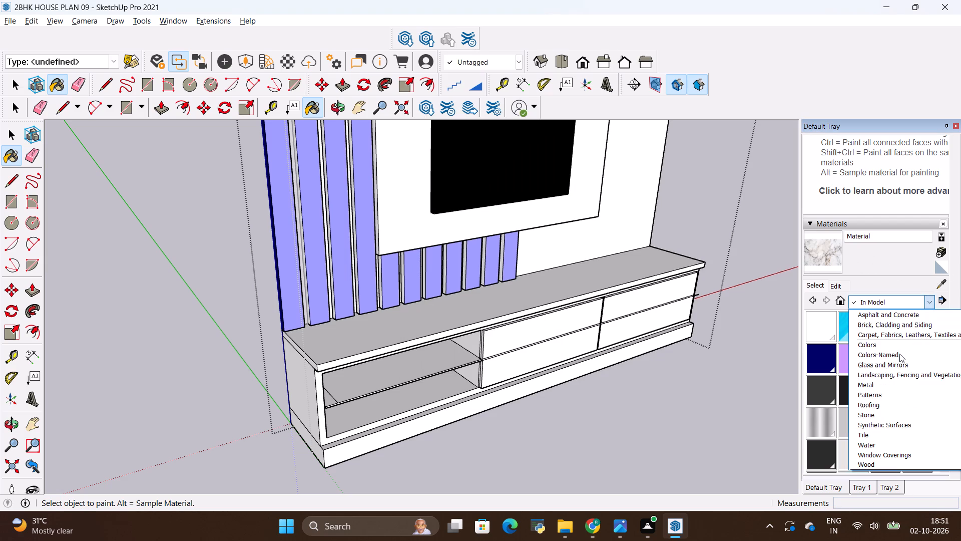
{"action": "left_click", "coordinate": [894, 475]}
{"action": "scroll", "coordinate": [864, 416], "scroll_direction": "down", "scroll_amount": 5}
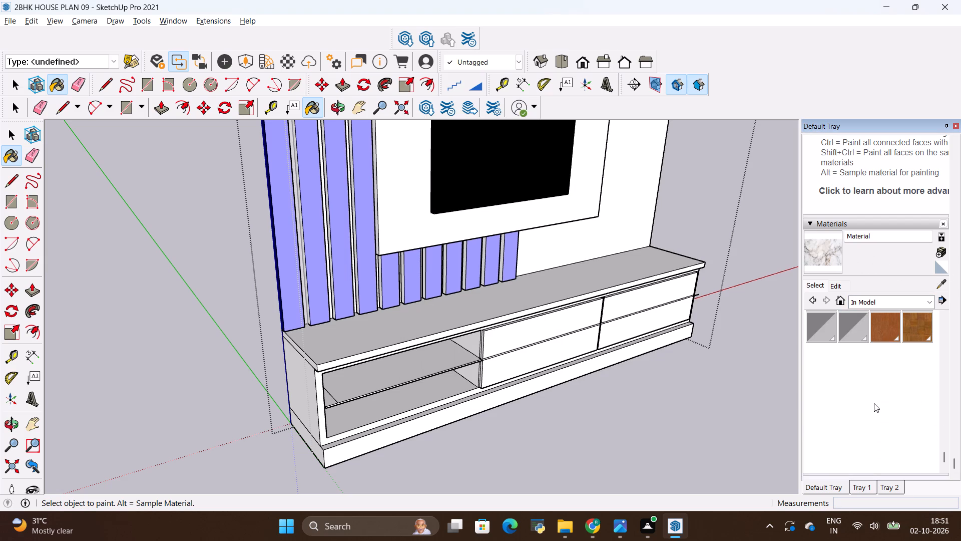
{"action": "scroll", "coordinate": [877, 395], "scroll_direction": "up", "scroll_amount": 3}
{"action": "scroll", "coordinate": [893, 362], "scroll_direction": "down", "scroll_amount": 3}
{"action": "left_click", "coordinate": [902, 298]}
{"action": "scroll", "coordinate": [865, 402], "scroll_direction": "down", "scroll_amount": 4}
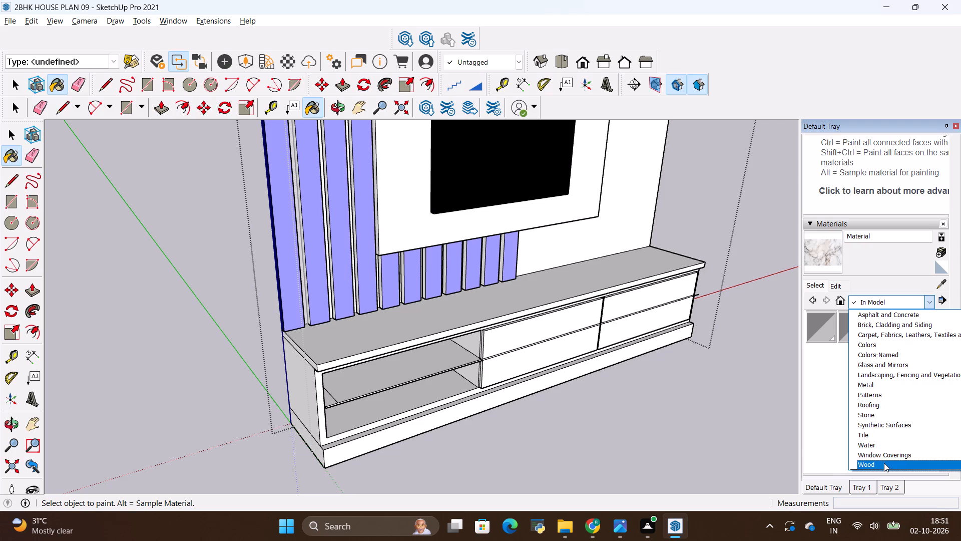
{"action": "left_click", "coordinate": [884, 463]}
{"action": "left_click", "coordinate": [923, 324]}
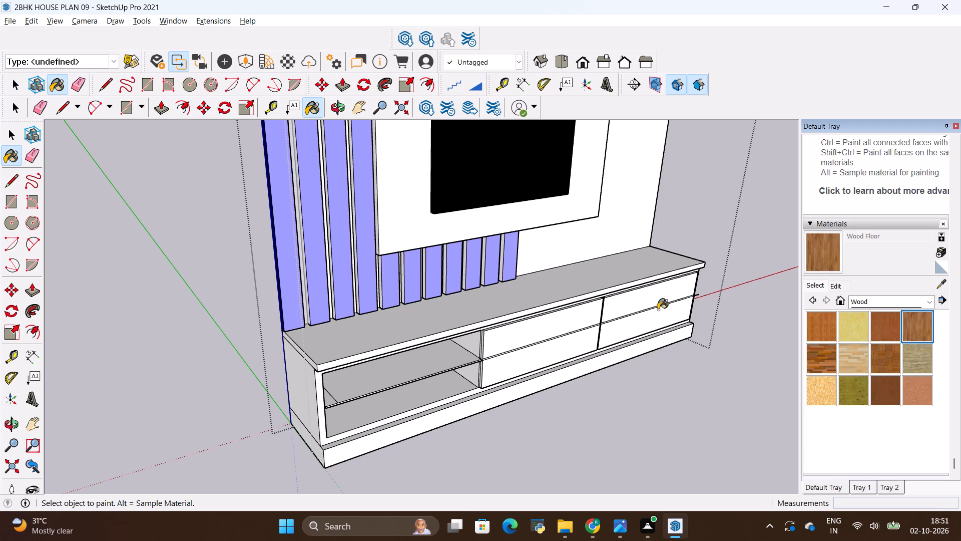
{"action": "scroll", "coordinate": [637, 270], "scroll_direction": "up", "scroll_amount": 5}
{"action": "left_click", "coordinate": [598, 285]}
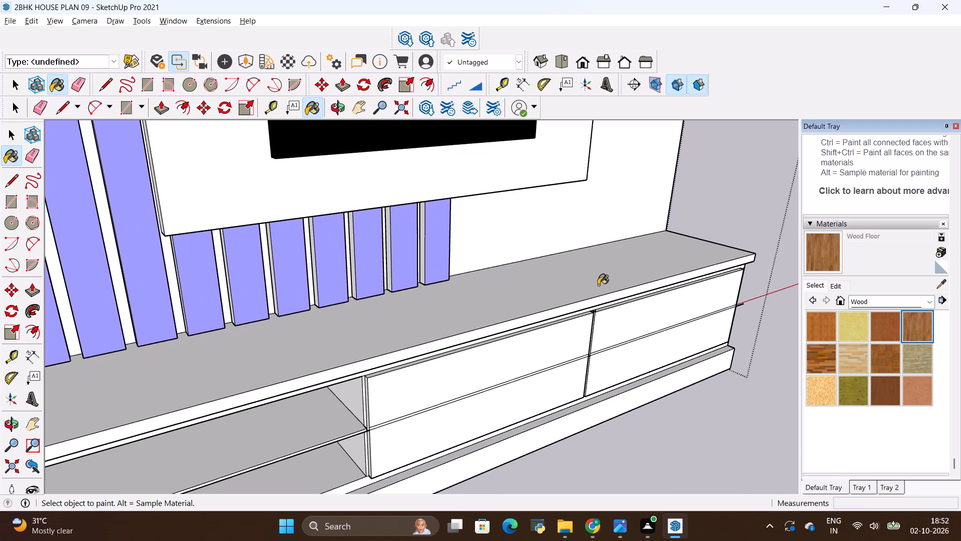
{"action": "scroll", "coordinate": [601, 285], "scroll_direction": "down", "scroll_amount": 4}
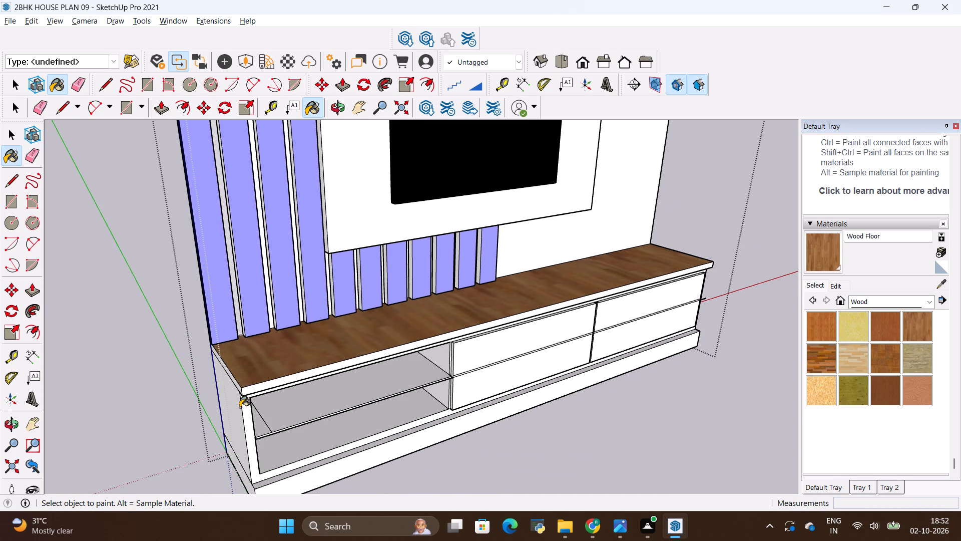
Following the reference photo, paint the low cabinet's front frame, open-shelf end panel, and the top slab's front and end edges with Wood Floor.
{"action": "key", "text": "alt+Tab"}
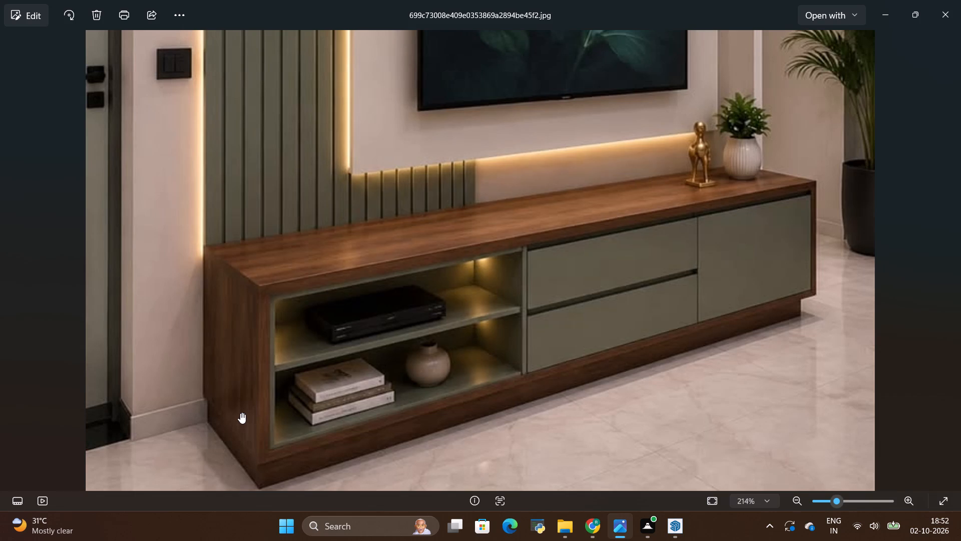
{"action": "key", "text": "alt+Tab"}
{"action": "scroll", "coordinate": [248, 436], "scroll_direction": "up", "scroll_amount": 8}
{"action": "left_click", "coordinate": [248, 375]}
{"action": "scroll", "coordinate": [236, 427], "scroll_direction": "up", "scroll_amount": 5}
{"action": "left_click", "coordinate": [249, 380]}
{"action": "scroll", "coordinate": [247, 389], "scroll_direction": "up", "scroll_amount": 3}
{"action": "left_click", "coordinate": [209, 400]}
{"action": "scroll", "coordinate": [220, 325], "scroll_direction": "up", "scroll_amount": 3}
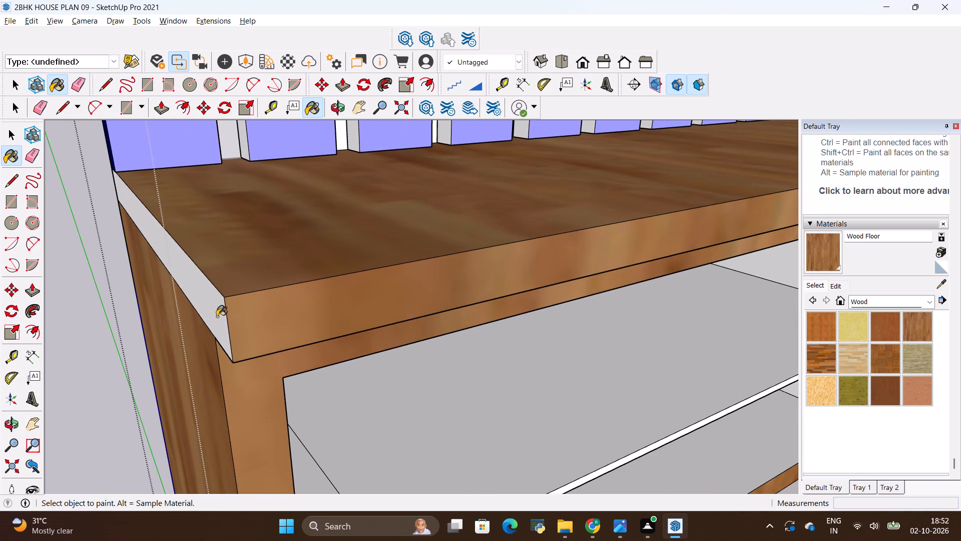
{"action": "left_click", "coordinate": [212, 314]}
{"action": "scroll", "coordinate": [234, 280], "scroll_direction": "down", "scroll_amount": 17}
Check the reference photo and paint the cabinet plinth's front, the narrow ledge above it and its open-shelf end face with Wood Floor.
{"action": "scroll", "coordinate": [543, 338], "scroll_direction": "up", "scroll_amount": 2}
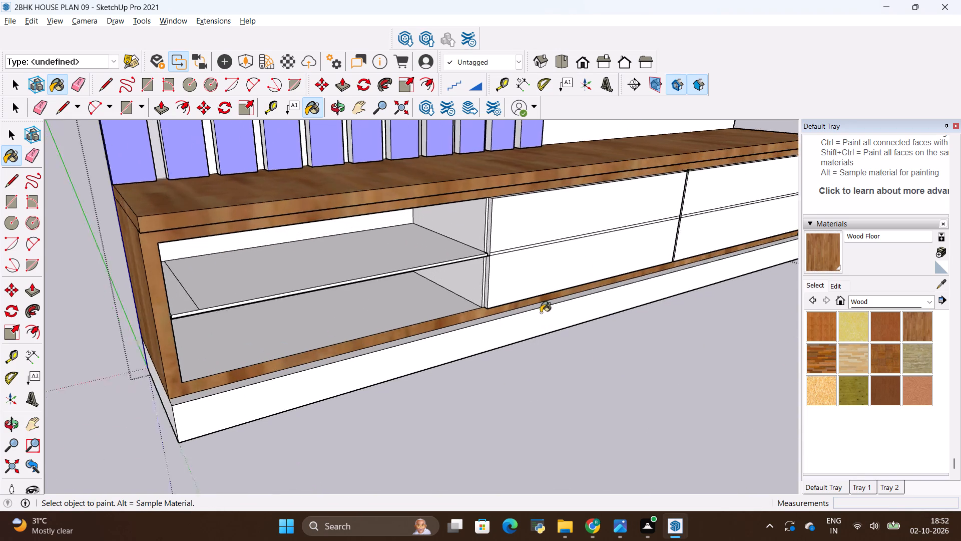
{"action": "scroll", "coordinate": [541, 313], "scroll_direction": "up", "scroll_amount": 2}
{"action": "key", "text": "alt+Tab"}
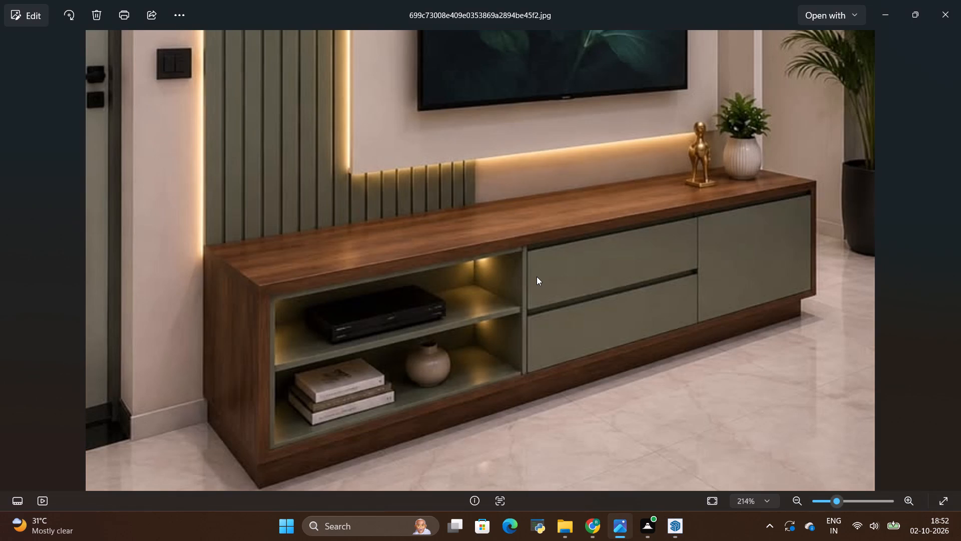
{"action": "key", "text": "alt+Tab"}
{"action": "key", "text": "alt+Tab"}
{"action": "key", "text": "alt+Tab"}
{"action": "left_click", "coordinate": [311, 396]}
{"action": "scroll", "coordinate": [306, 370], "scroll_direction": "up", "scroll_amount": 8}
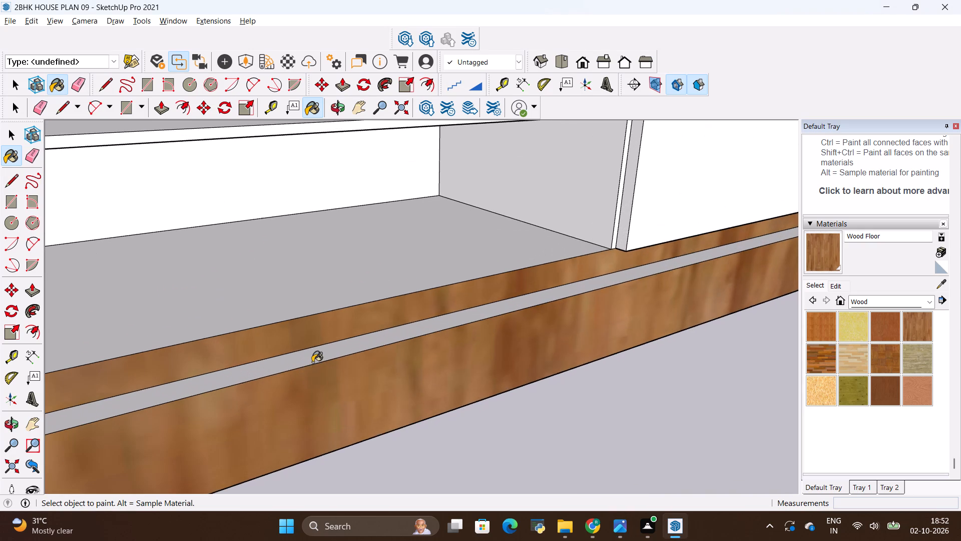
{"action": "left_click", "coordinate": [312, 361]}
{"action": "scroll", "coordinate": [430, 355], "scroll_direction": "down", "scroll_amount": 16}
{"action": "scroll", "coordinate": [405, 372], "scroll_direction": "up", "scroll_amount": 5}
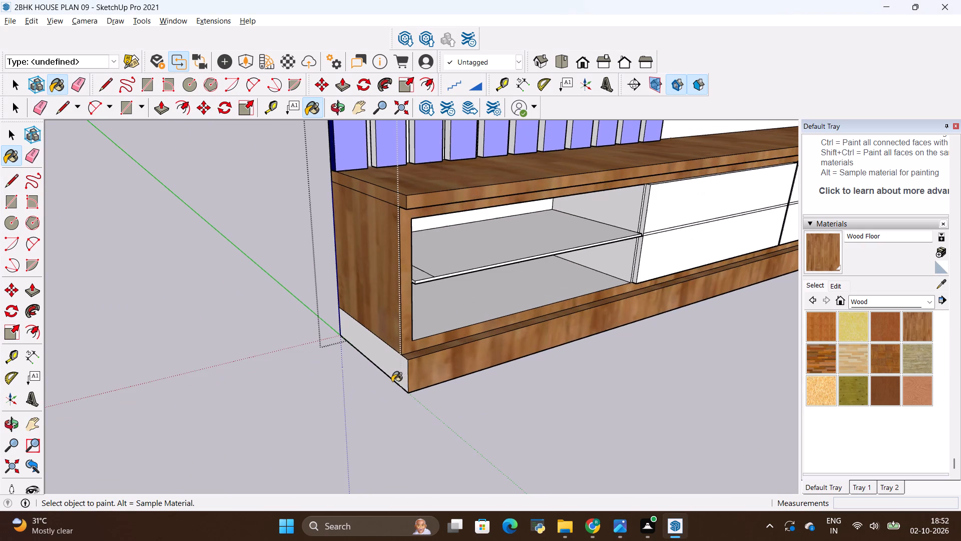
{"action": "left_click", "coordinate": [390, 367]}
{"action": "scroll", "coordinate": [254, 362], "scroll_direction": "down", "scroll_amount": 11}
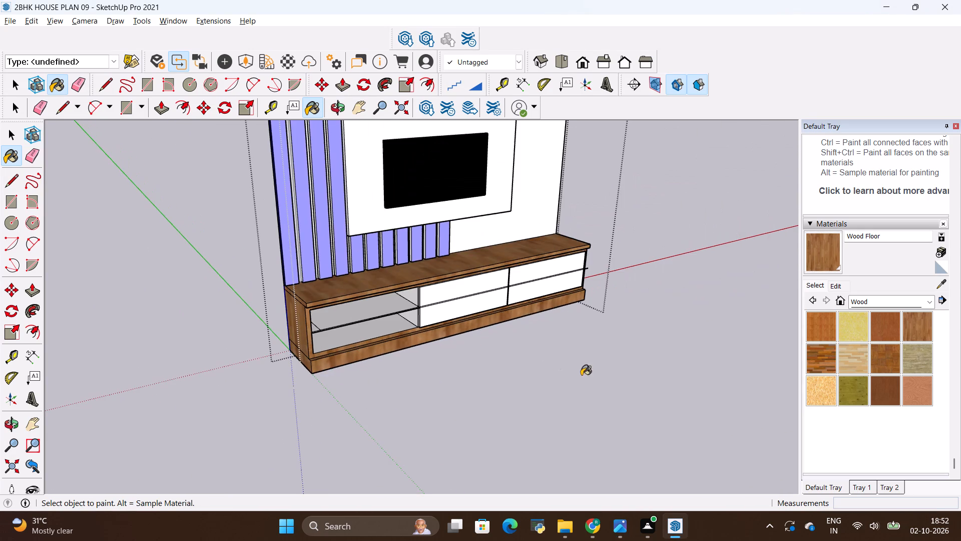
Paint the cabinet's opposite end with Wood Floor, covering the side panel, the top slab's edge and the plinth's end face.
{"action": "middle_click_drag", "start_coordinate": [582, 375], "coordinate": [218, 328]}
{"action": "scroll", "coordinate": [640, 353], "scroll_direction": "up", "scroll_amount": 4}
{"action": "left_click", "coordinate": [570, 349]}
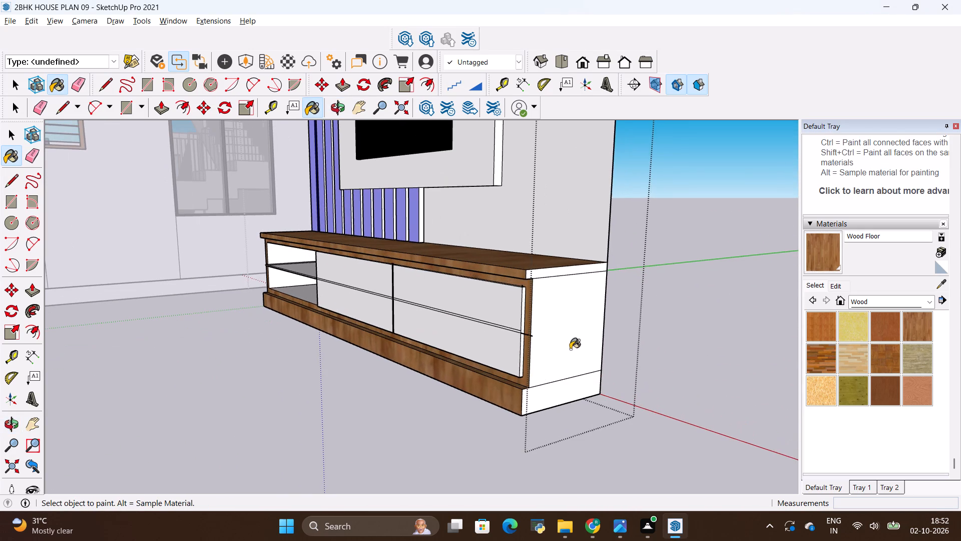
{"action": "scroll", "coordinate": [561, 276], "scroll_direction": "up", "scroll_amount": 3}
{"action": "left_click", "coordinate": [560, 272]}
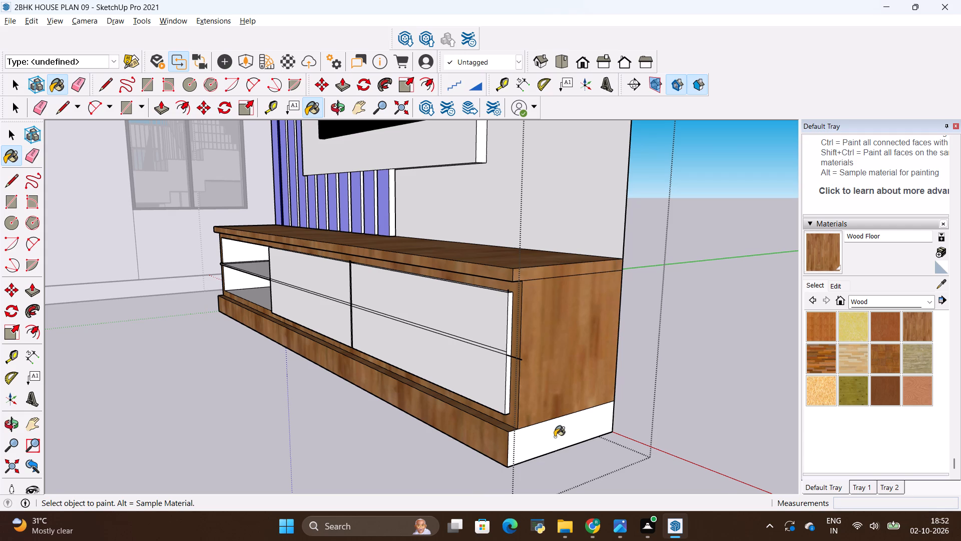
{"action": "left_click", "coordinate": [555, 437]}
{"action": "scroll", "coordinate": [436, 412], "scroll_direction": "down", "scroll_amount": 4}
{"action": "middle_click_drag", "start_coordinate": [382, 409], "coordinate": [698, 433]}
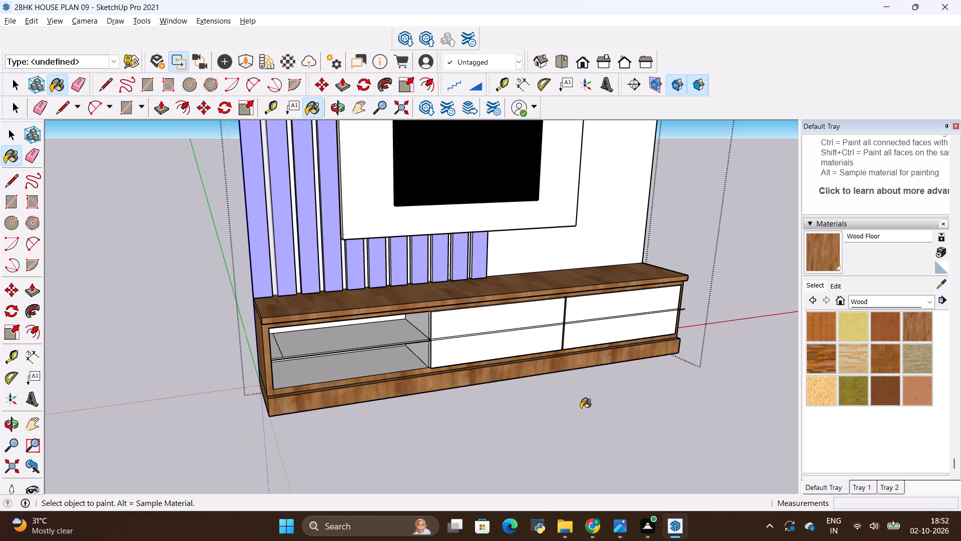
{"action": "scroll", "coordinate": [581, 408], "scroll_direction": "down", "scroll_amount": 1}
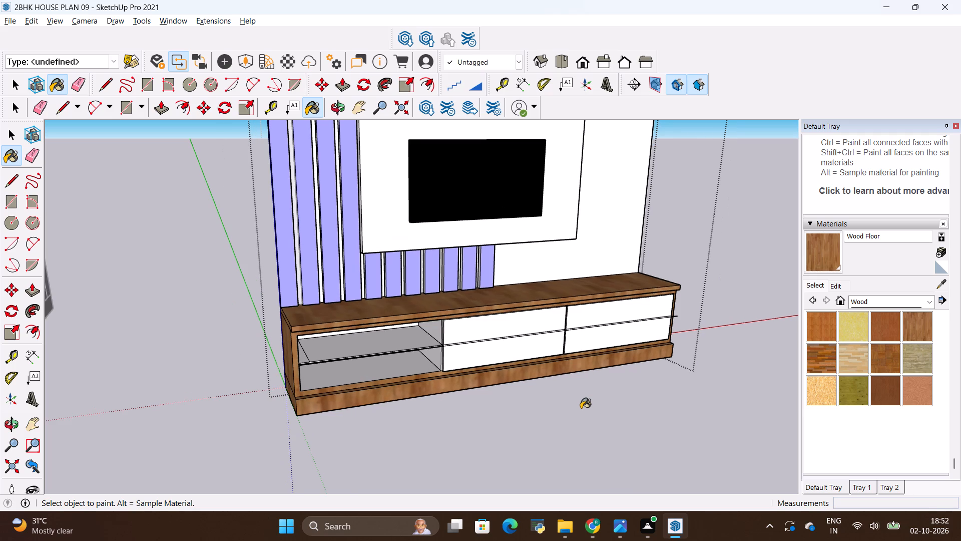
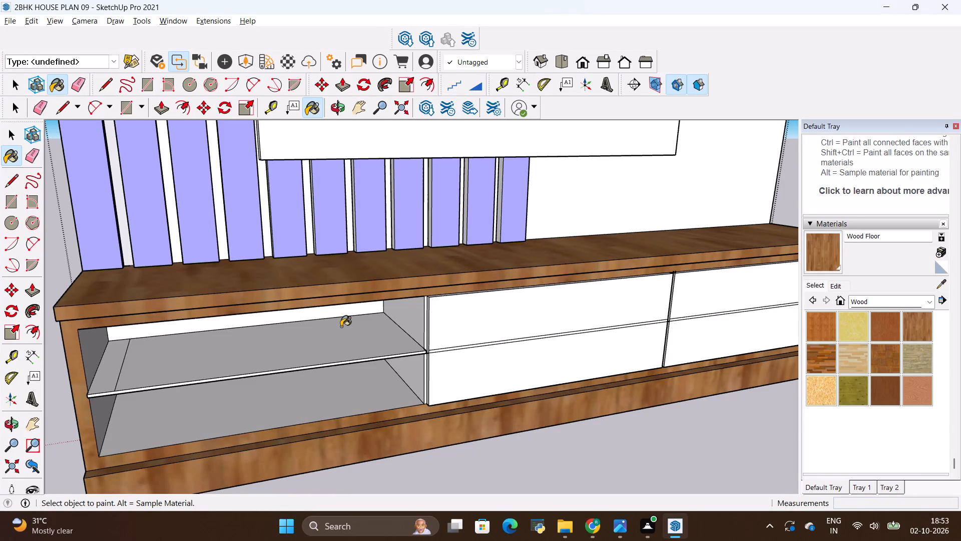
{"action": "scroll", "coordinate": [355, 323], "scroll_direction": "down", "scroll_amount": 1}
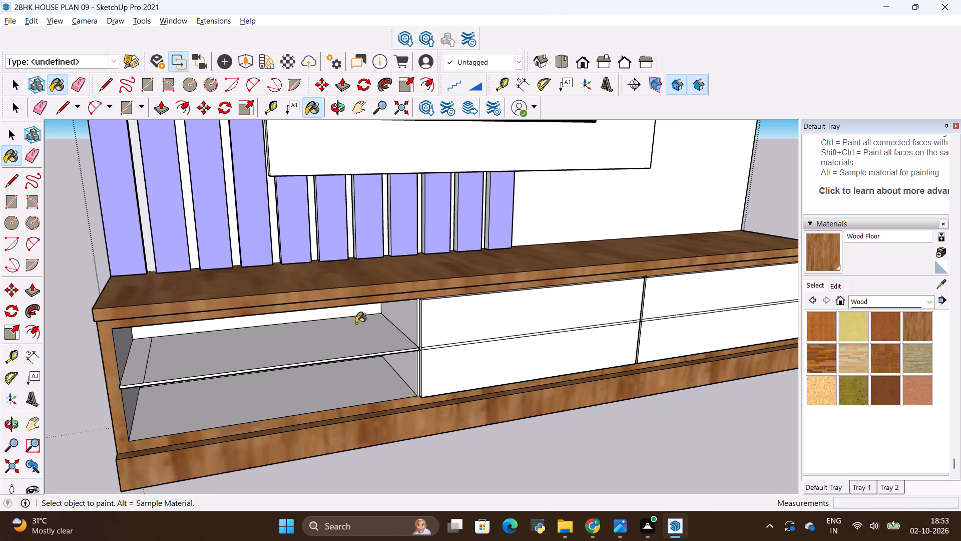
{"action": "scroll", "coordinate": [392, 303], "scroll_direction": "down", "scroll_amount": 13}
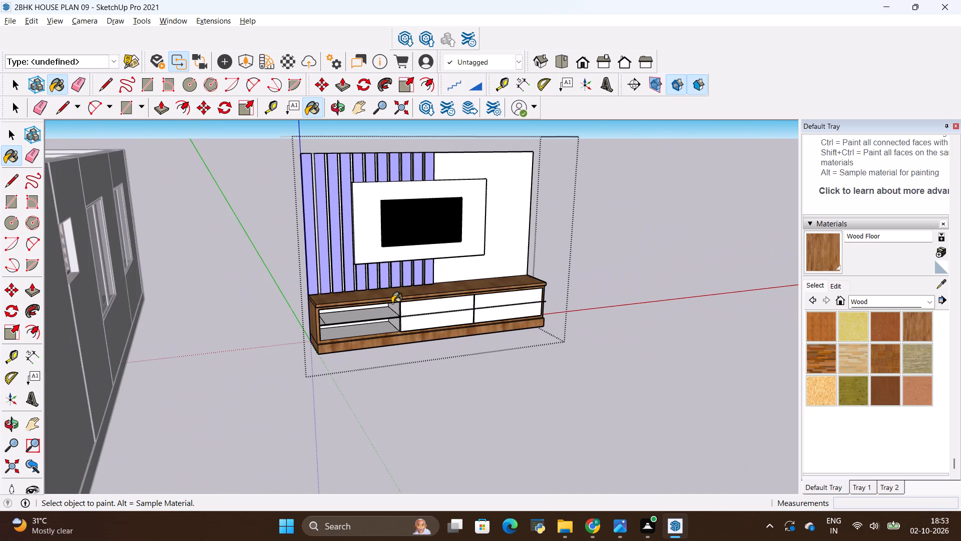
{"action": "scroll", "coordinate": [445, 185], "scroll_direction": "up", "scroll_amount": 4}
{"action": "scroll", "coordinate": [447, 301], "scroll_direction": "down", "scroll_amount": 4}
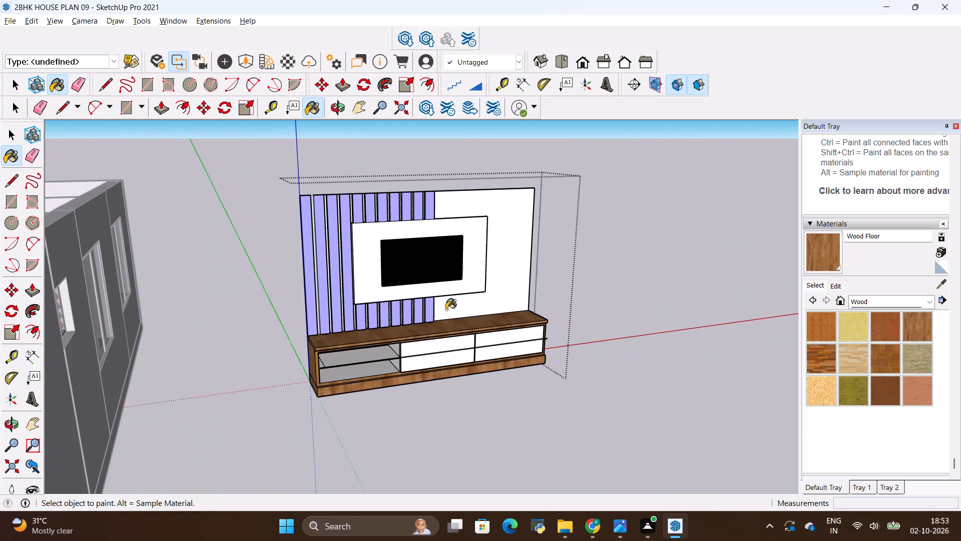
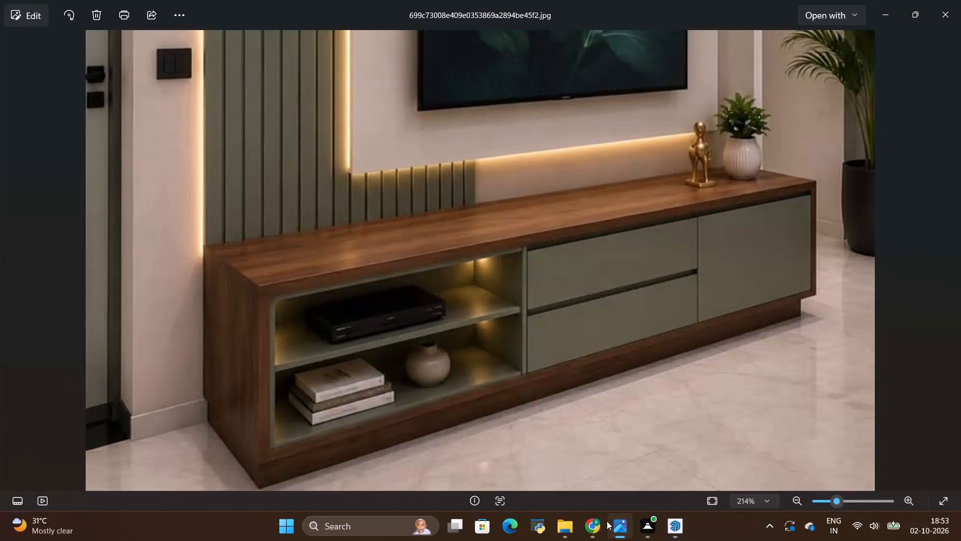
Compare the TV unit model with the reference photo, examining the cabinet, slatted panel and shelf above the TV.
{"action": "scroll", "coordinate": [563, 410], "scroll_direction": "down", "scroll_amount": 2}
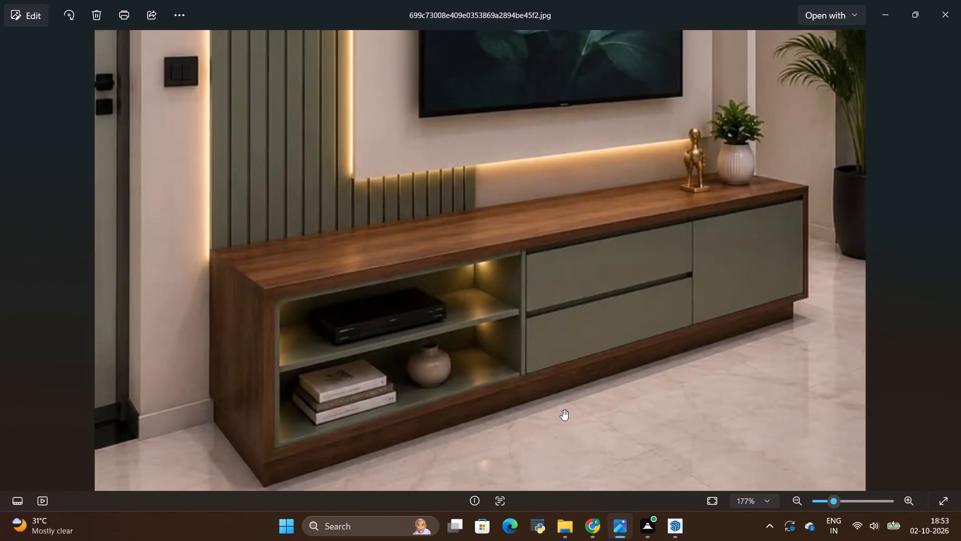
{"action": "scroll", "coordinate": [563, 410], "scroll_direction": "down", "scroll_amount": 9}
{"action": "scroll", "coordinate": [555, 396], "scroll_direction": "up", "scroll_amount": 3}
{"action": "key", "text": "alt+Tab"}
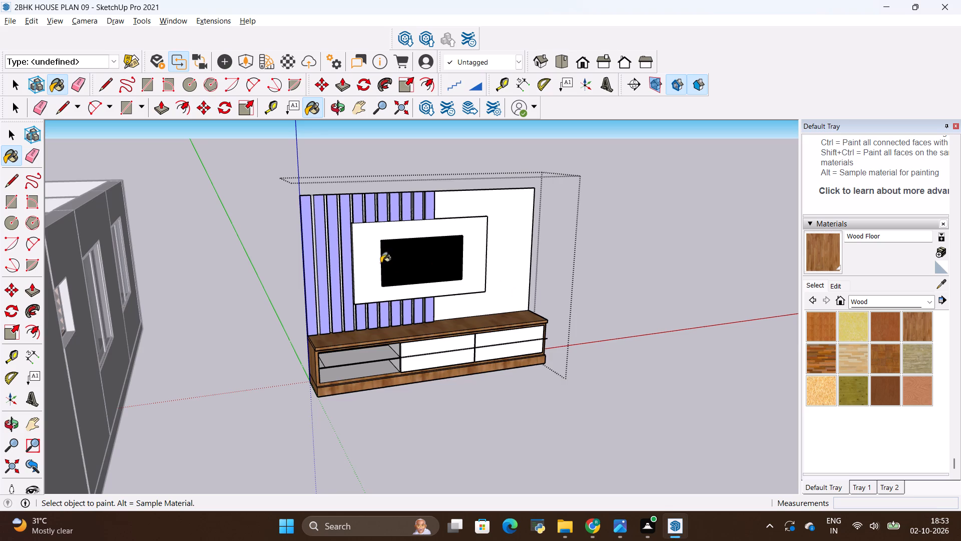
{"action": "scroll", "coordinate": [337, 258], "scroll_direction": "up", "scroll_amount": 3}
{"action": "scroll", "coordinate": [423, 405], "scroll_direction": "up", "scroll_amount": 2}
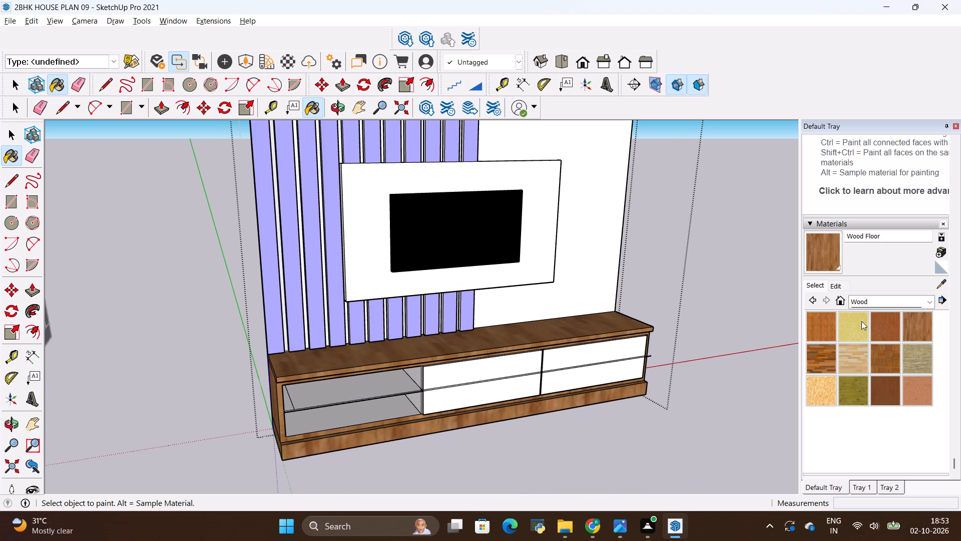
{"action": "key", "text": "alt+Tab"}
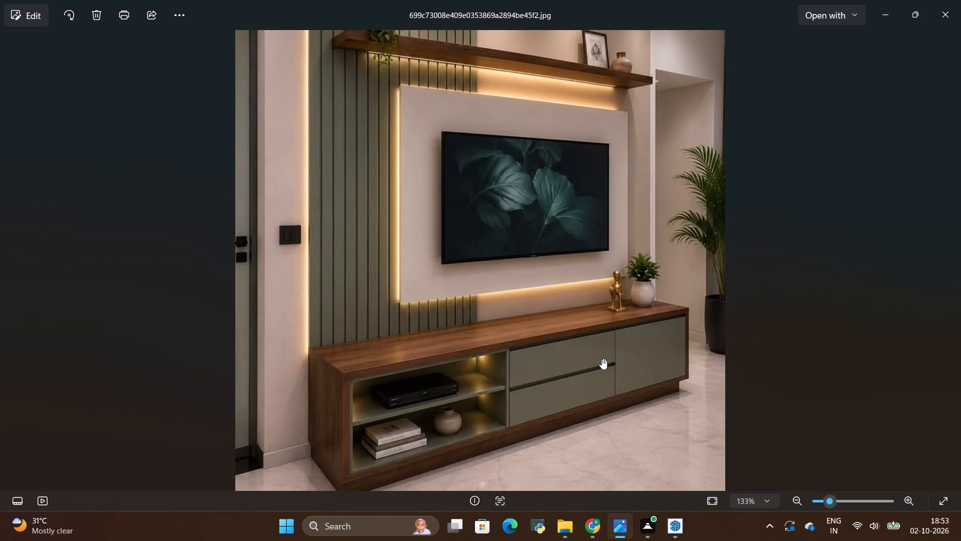
{"action": "key", "text": "alt+Tab"}
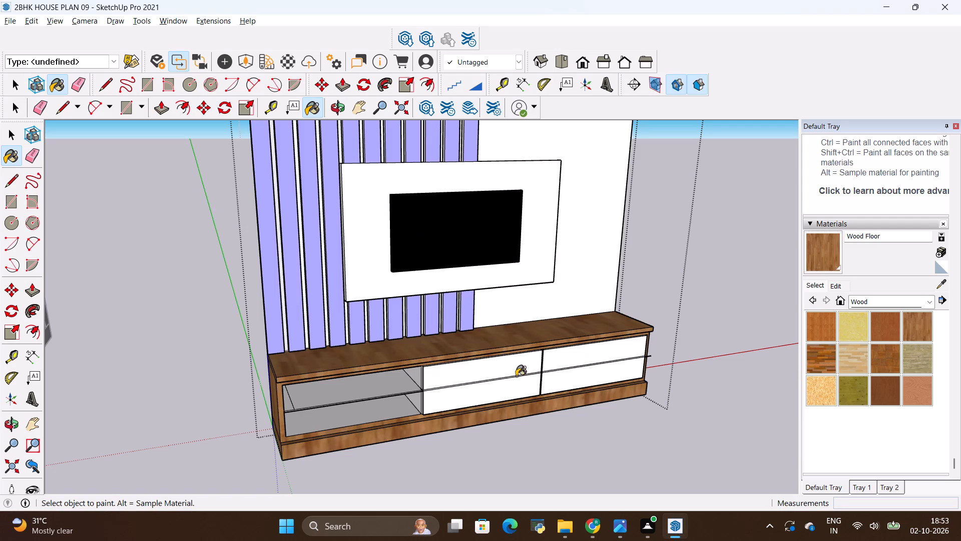
{"action": "key", "text": "alt+Tab"}
{"action": "key", "text": "alt+Tab"}
{"action": "scroll", "coordinate": [697, 351], "scroll_direction": "down", "scroll_amount": 4}
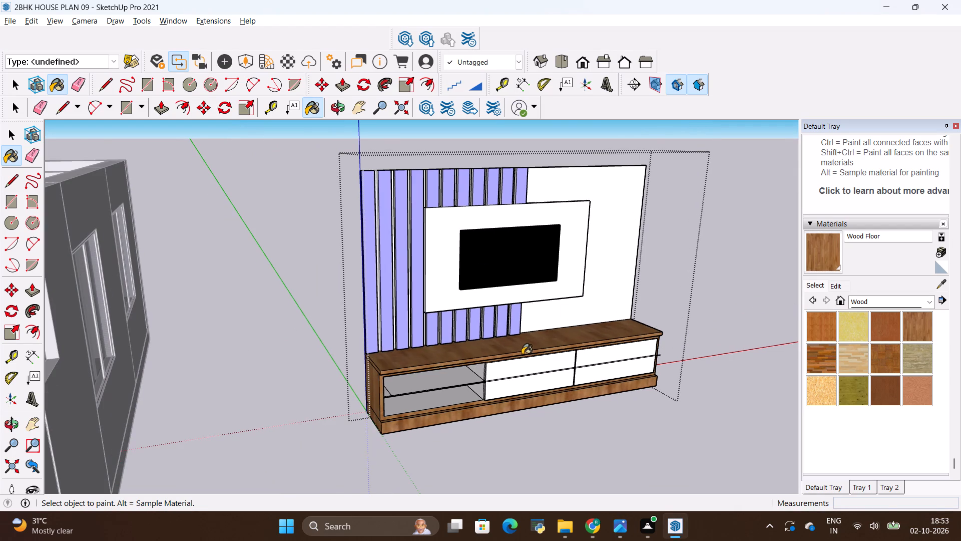
Draw a thin rectangle about 4' 9 3/8" by 7/8" on the back panel behind the slats, just above the TV panel.
{"action": "scroll", "coordinate": [408, 197], "scroll_direction": "up", "scroll_amount": 9}
{"action": "middle_click_drag", "start_coordinate": [434, 218], "coordinate": [365, 239]}
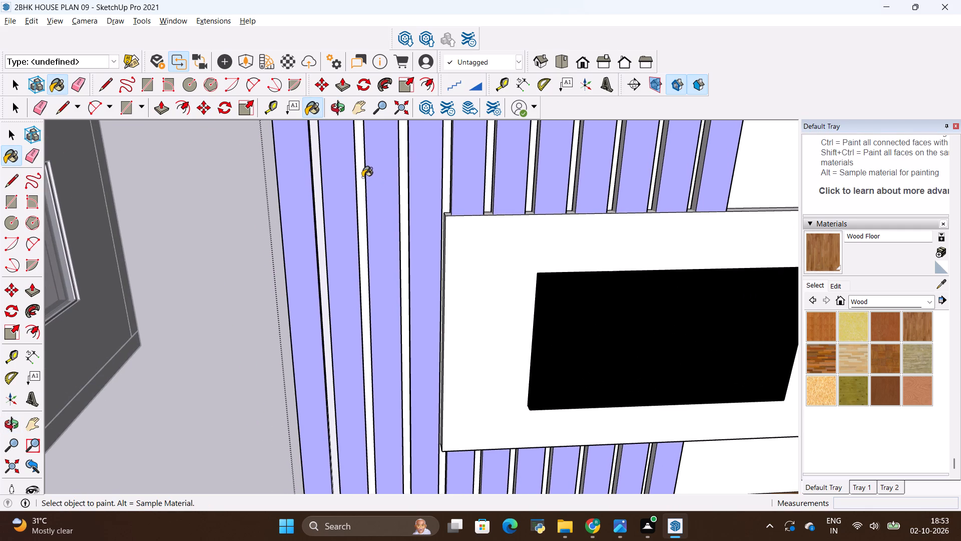
{"action": "key", "text": "r"}
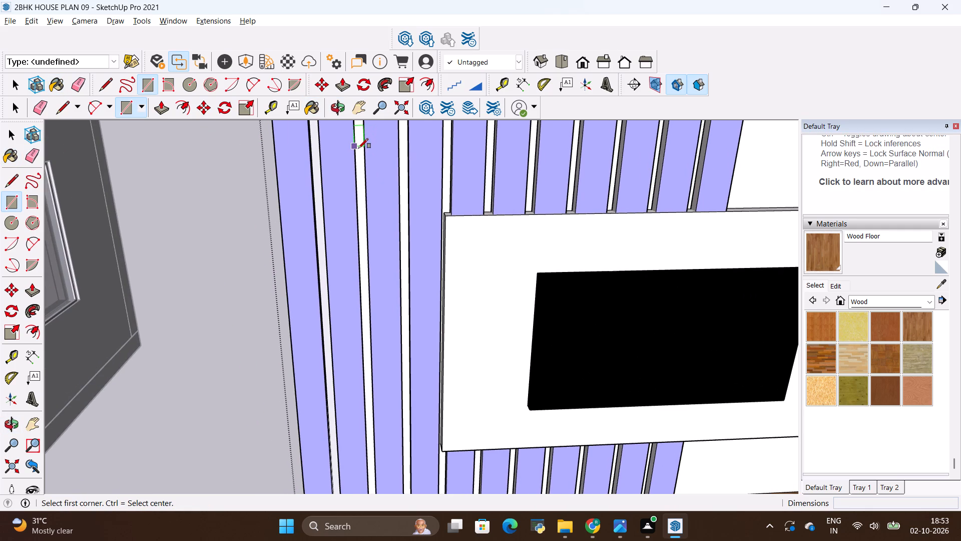
{"action": "scroll", "coordinate": [359, 149], "scroll_direction": "up", "scroll_amount": 7}
{"action": "left_click", "coordinate": [351, 147]}
{"action": "scroll", "coordinate": [411, 211], "scroll_direction": "down", "scroll_amount": 9}
{"action": "key", "text": "Escape"}
{"action": "scroll", "coordinate": [389, 232], "scroll_direction": "up", "scroll_amount": 2}
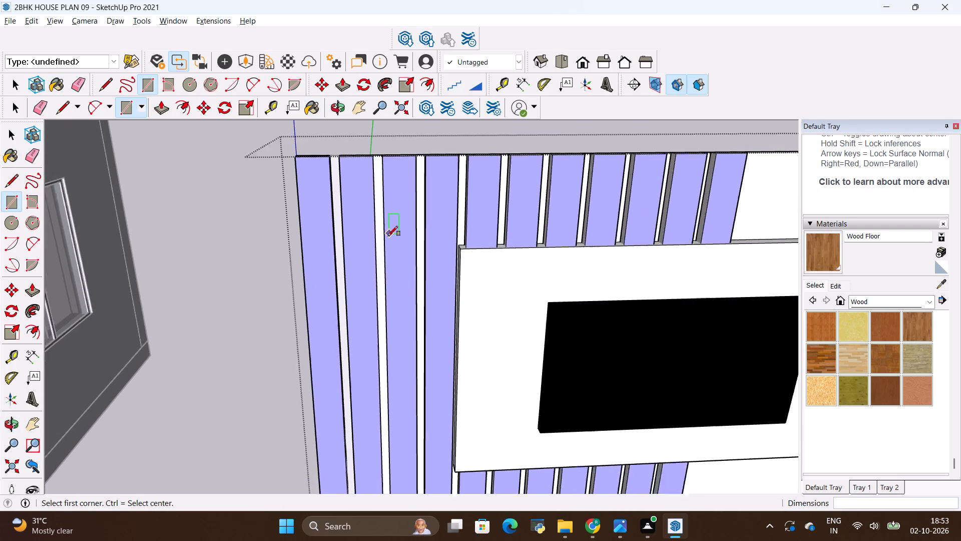
{"action": "scroll", "coordinate": [388, 236], "scroll_direction": "up", "scroll_amount": 6}
{"action": "left_click", "coordinate": [370, 239]}
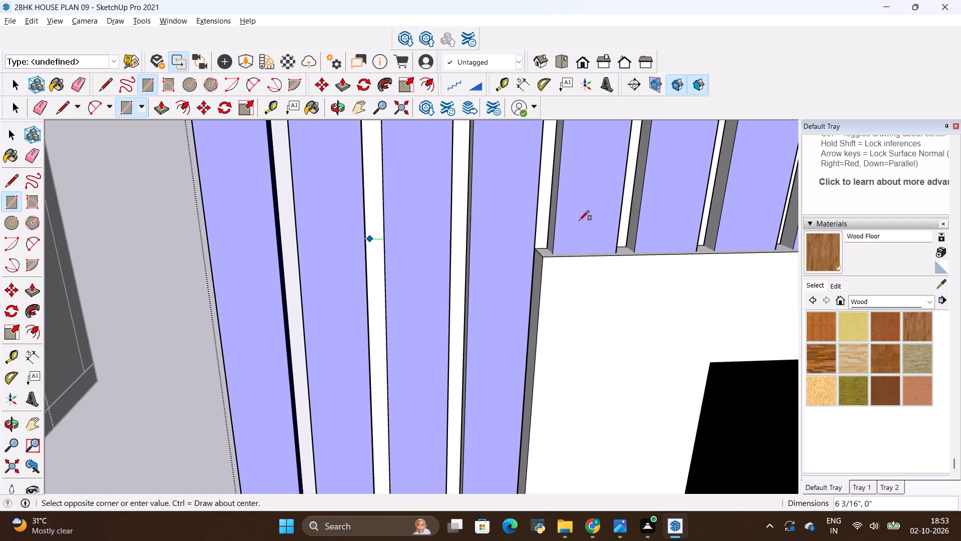
{"action": "scroll", "coordinate": [581, 223], "scroll_direction": "down", "scroll_amount": 5}
{"action": "scroll", "coordinate": [681, 212], "scroll_direction": "down", "scroll_amount": 4}
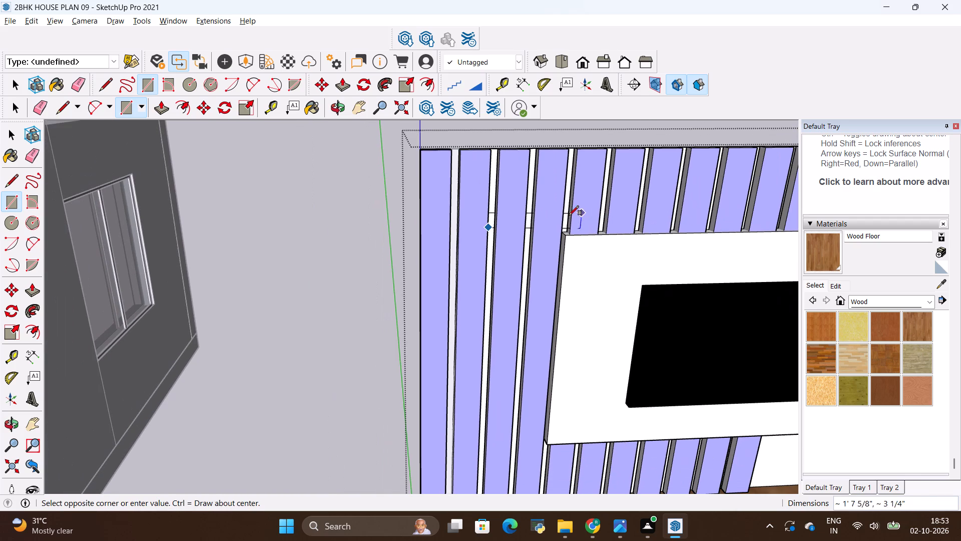
{"action": "scroll", "coordinate": [746, 220], "scroll_direction": "up", "scroll_amount": 7}
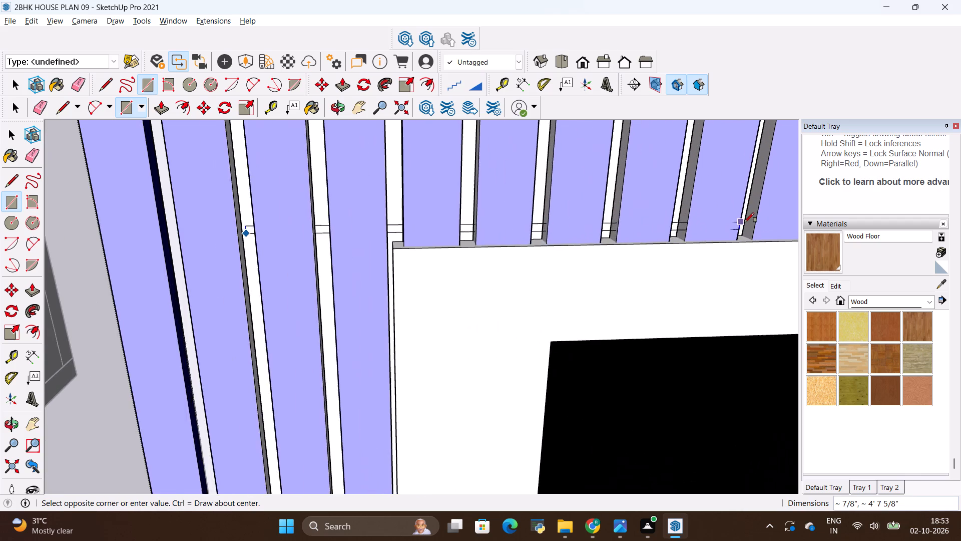
{"action": "scroll", "coordinate": [744, 224], "scroll_direction": "up", "scroll_amount": 5}
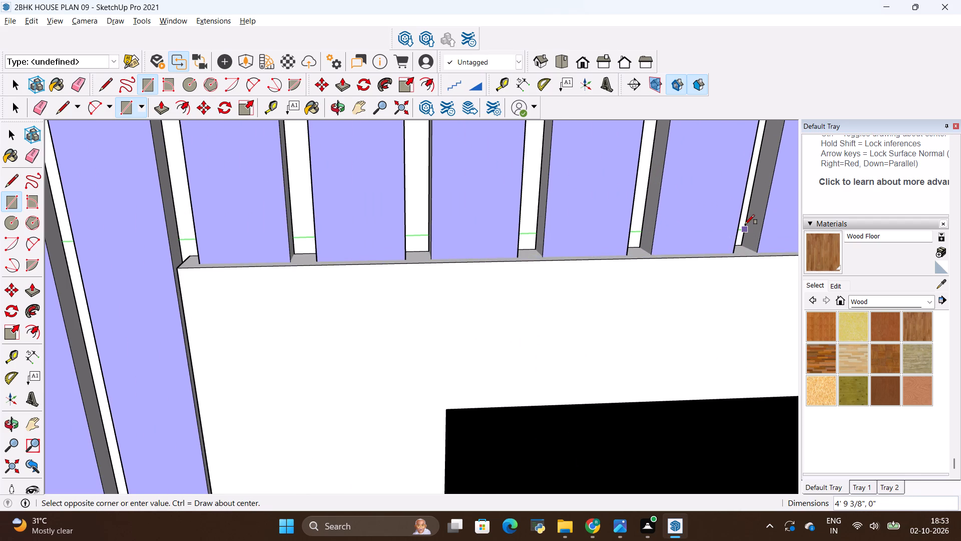
{"action": "middle_click_drag", "start_coordinate": [745, 220], "coordinate": [708, 210]}
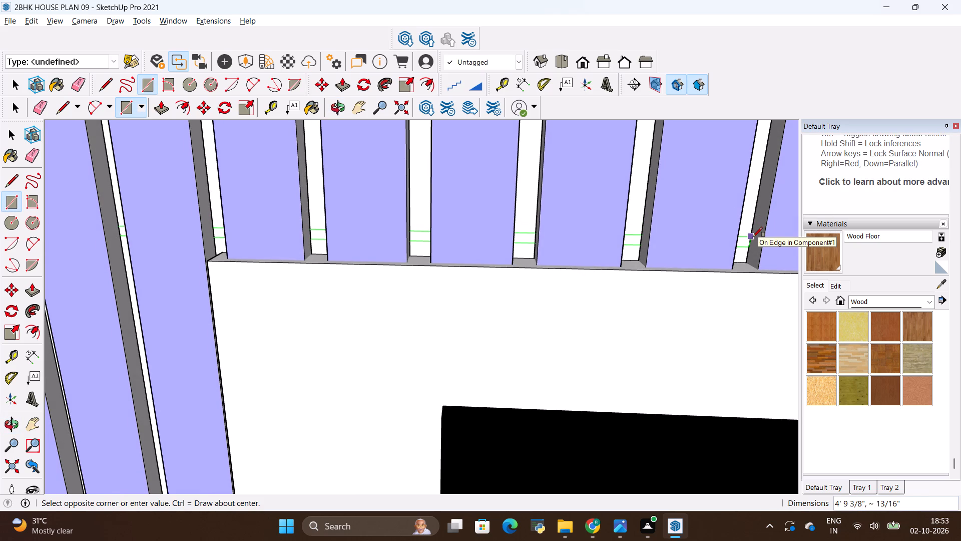
{"action": "left_click", "coordinate": [753, 236]}
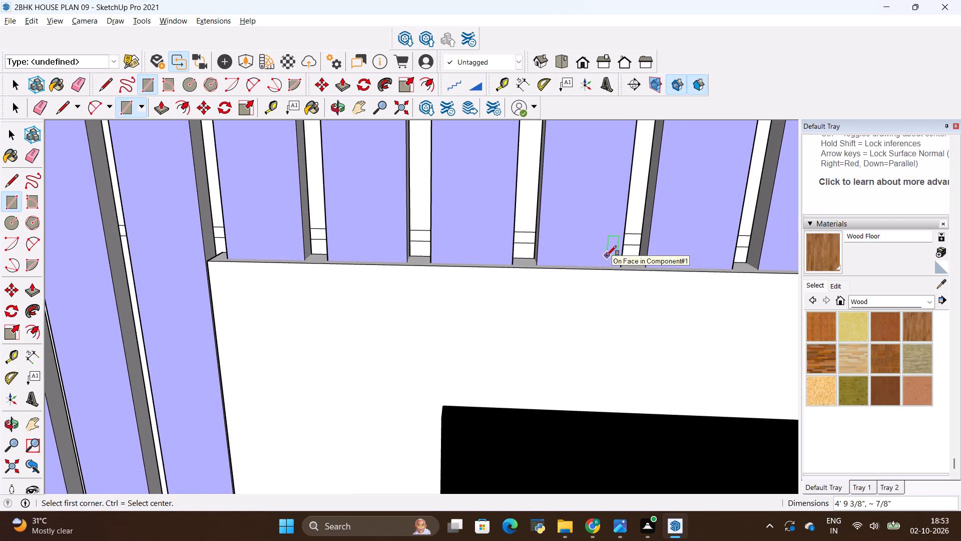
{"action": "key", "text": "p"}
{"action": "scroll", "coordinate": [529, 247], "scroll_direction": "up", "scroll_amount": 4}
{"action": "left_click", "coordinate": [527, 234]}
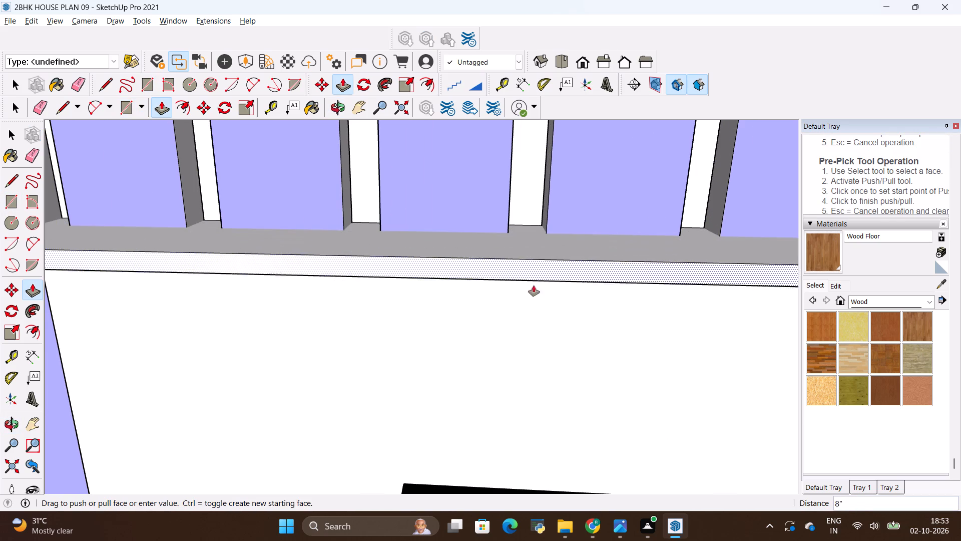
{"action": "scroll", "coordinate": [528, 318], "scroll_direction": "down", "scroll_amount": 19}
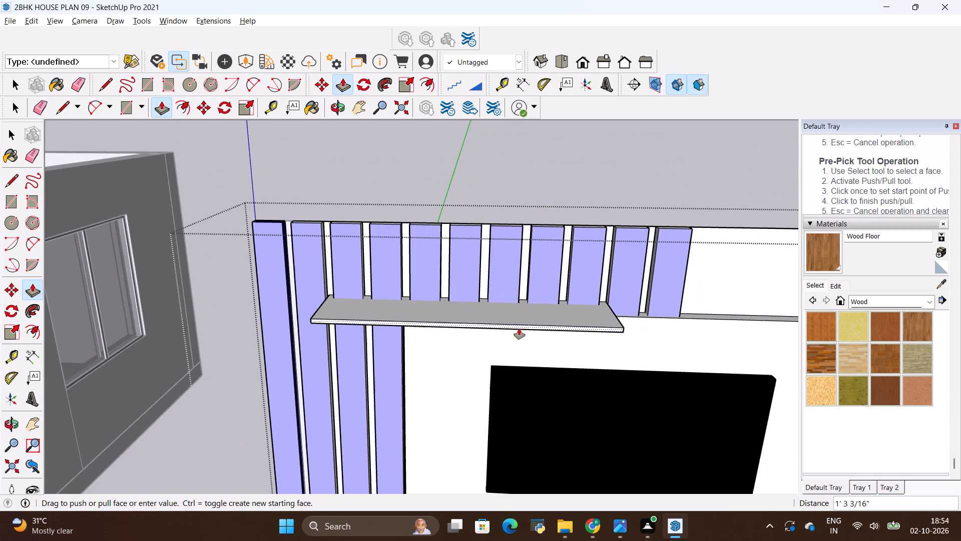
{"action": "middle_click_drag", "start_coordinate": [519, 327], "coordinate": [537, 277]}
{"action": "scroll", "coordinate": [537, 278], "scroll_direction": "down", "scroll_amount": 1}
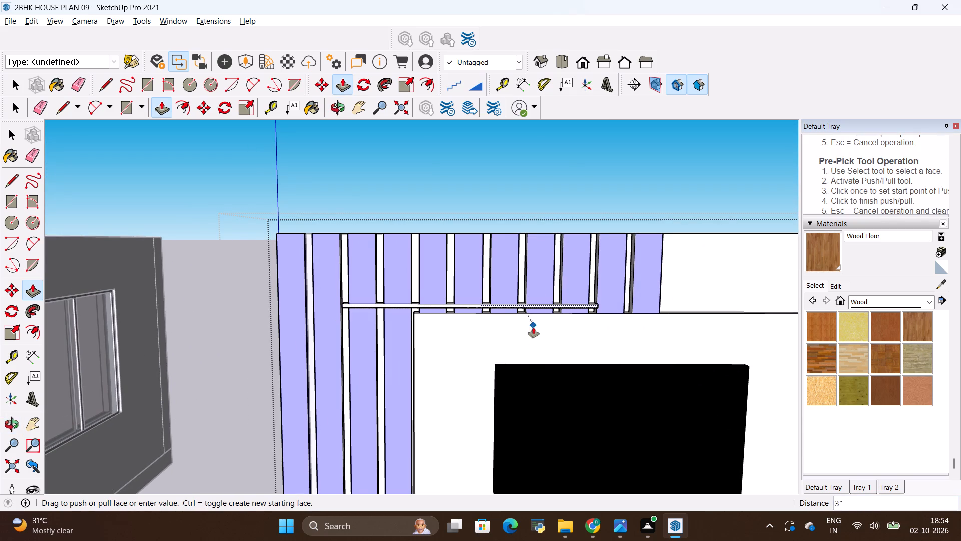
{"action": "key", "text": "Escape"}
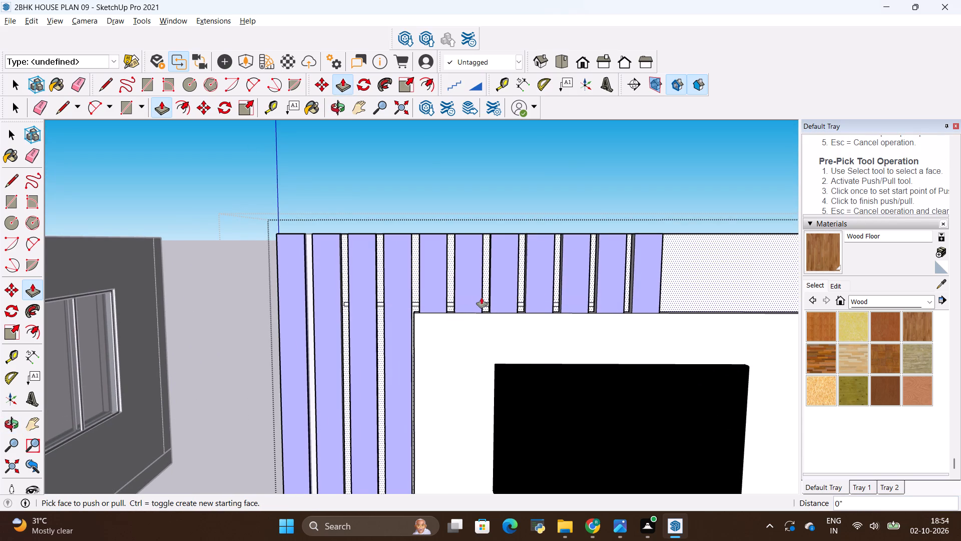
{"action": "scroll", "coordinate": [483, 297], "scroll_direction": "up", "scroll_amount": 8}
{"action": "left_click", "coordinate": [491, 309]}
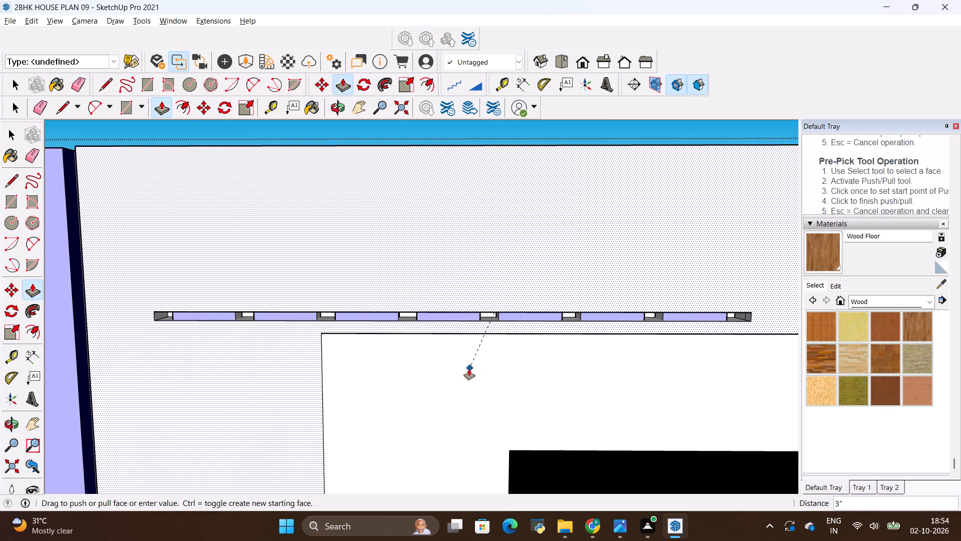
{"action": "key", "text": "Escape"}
Push/Pull the thin rectangle above the TV panel outward by 18" to form a floating shelf.
{"action": "left_click", "coordinate": [492, 315]}
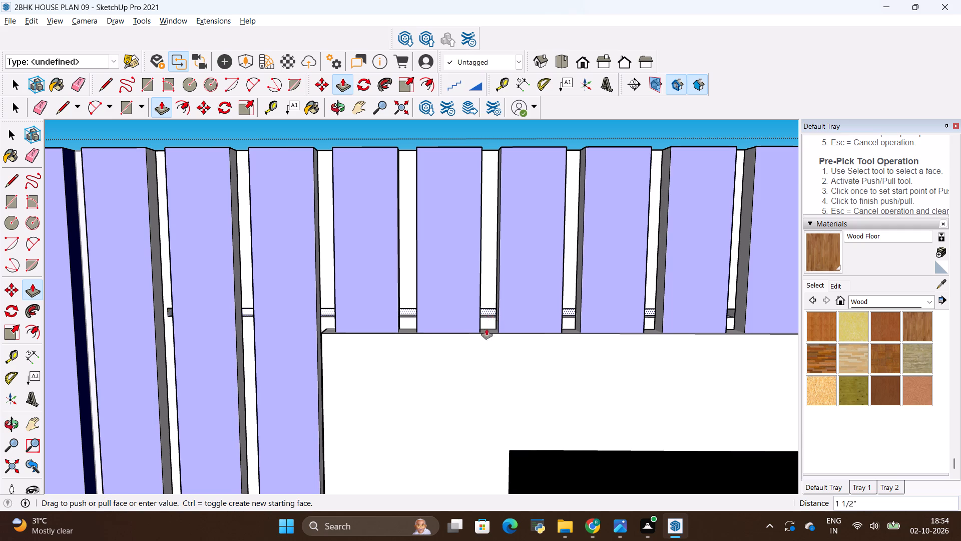
{"action": "left_click", "coordinate": [461, 388]}
{"action": "left_click", "coordinate": [489, 315]}
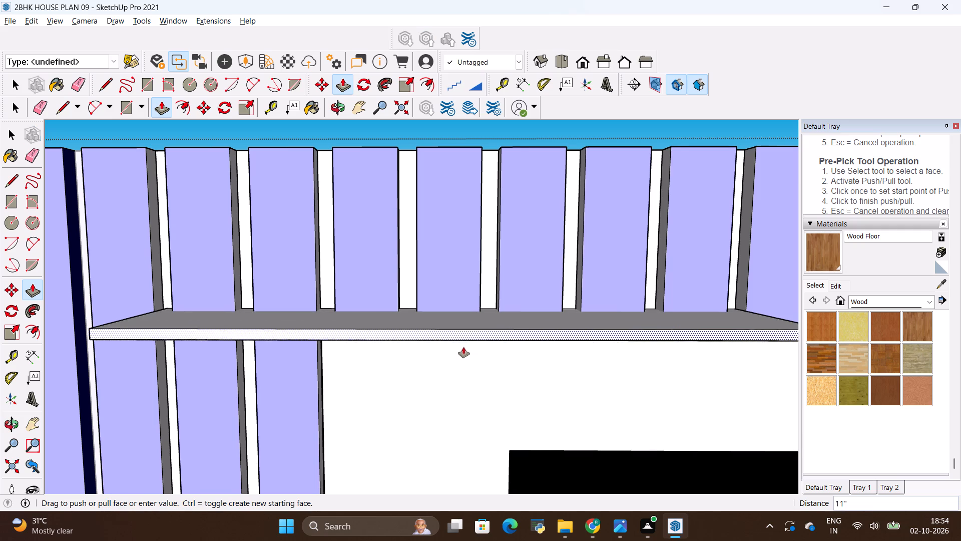
{"action": "key", "text": "BackSpace"}
{"action": "type", "text": "18"}
{"action": "key", "text": "shift+quotedbl"}
{"action": "key", "text": "Return"}
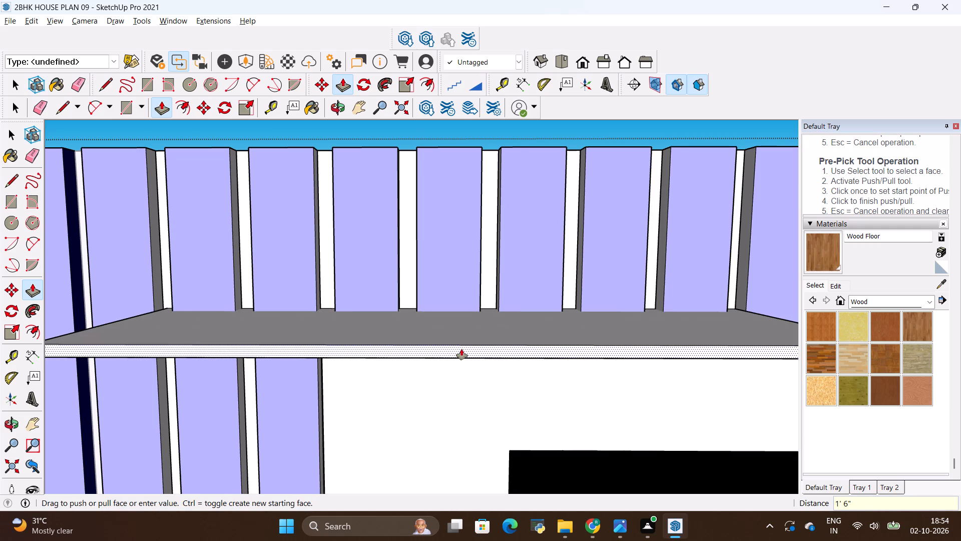
{"action": "scroll", "coordinate": [474, 334], "scroll_direction": "down", "scroll_amount": 6}
{"action": "key", "text": "Escape"}
{"action": "scroll", "coordinate": [445, 227], "scroll_direction": "down", "scroll_amount": 1}
{"action": "key", "text": "Escape"}
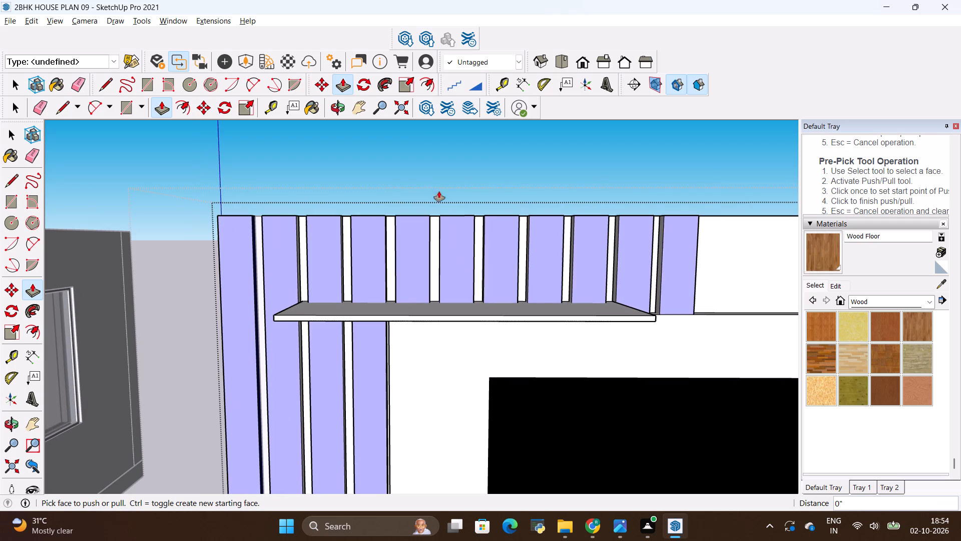
Paint the top and underside of the floating shelf with the Wood Floor material.
{"action": "middle_click_drag", "start_coordinate": [435, 183], "coordinate": [465, 206]}
{"action": "middle_click_drag", "start_coordinate": [411, 338], "coordinate": [411, 338]}
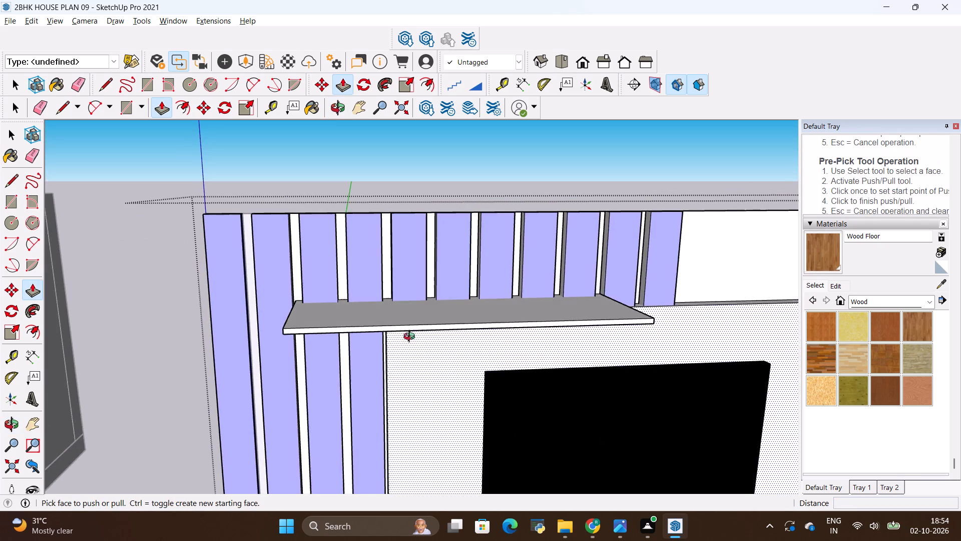
{"action": "middle_click_drag", "start_coordinate": [411, 338], "coordinate": [412, 346]}
{"action": "scroll", "coordinate": [432, 270], "scroll_direction": "down", "scroll_amount": 6}
{"action": "scroll", "coordinate": [451, 230], "scroll_direction": "down", "scroll_amount": 5}
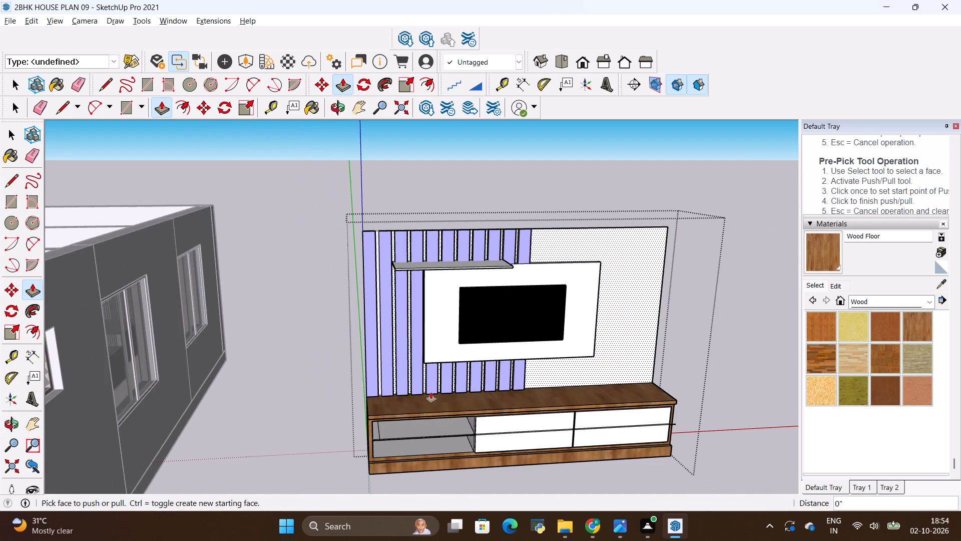
{"action": "scroll", "coordinate": [470, 435], "scroll_direction": "up", "scroll_amount": 3}
{"action": "left_click", "coordinate": [829, 248]}
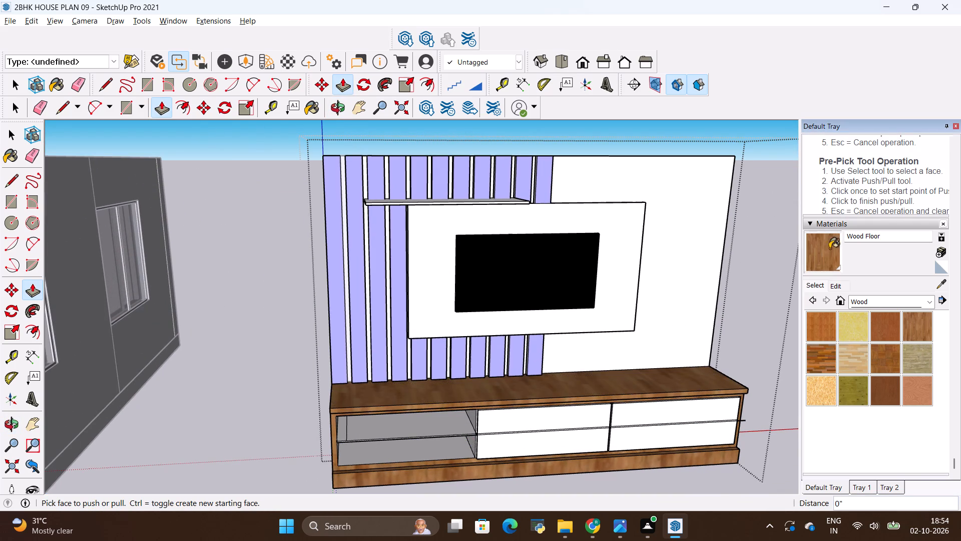
{"action": "scroll", "coordinate": [496, 236], "scroll_direction": "up", "scroll_amount": 4}
{"action": "middle_click_drag", "start_coordinate": [493, 222], "coordinate": [482, 369]}
{"action": "left_click", "coordinate": [471, 290]}
{"action": "middle_click_drag", "start_coordinate": [468, 317], "coordinate": [468, 317]}
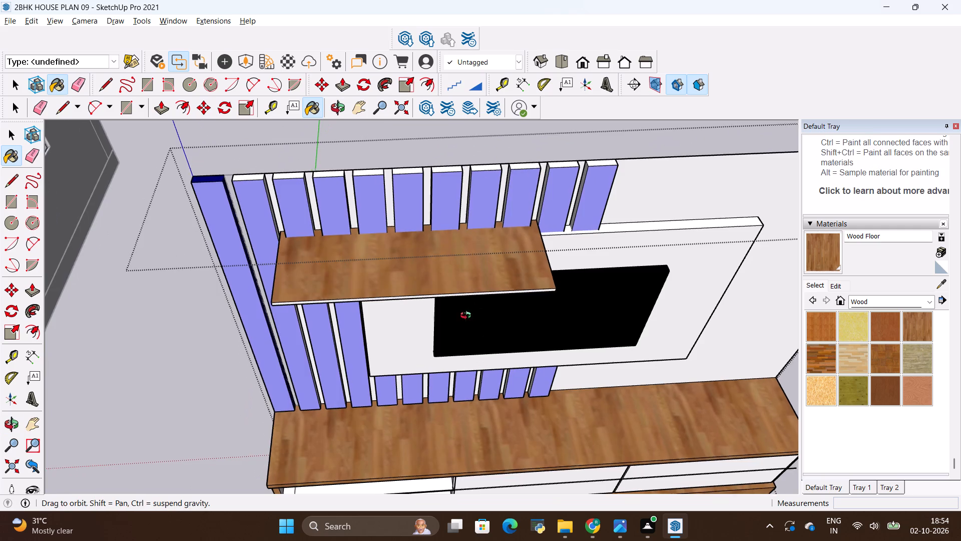
{"action": "middle_click_drag", "start_coordinate": [468, 317], "coordinate": [472, 152]}
{"action": "middle_click_drag", "start_coordinate": [463, 169], "coordinate": [467, 90]}
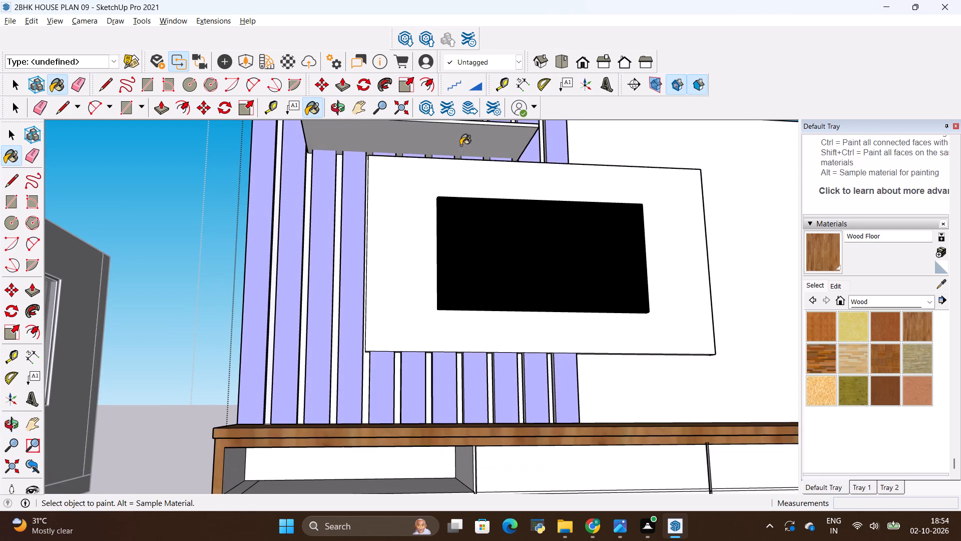
{"action": "left_click", "coordinate": [460, 145]}
Paint the floating shelf's front edge and its end face on the slatted side with Wood Floor.
{"action": "middle_click_drag", "start_coordinate": [463, 202], "coordinate": [467, 289]}
{"action": "scroll", "coordinate": [446, 186], "scroll_direction": "up", "scroll_amount": 8}
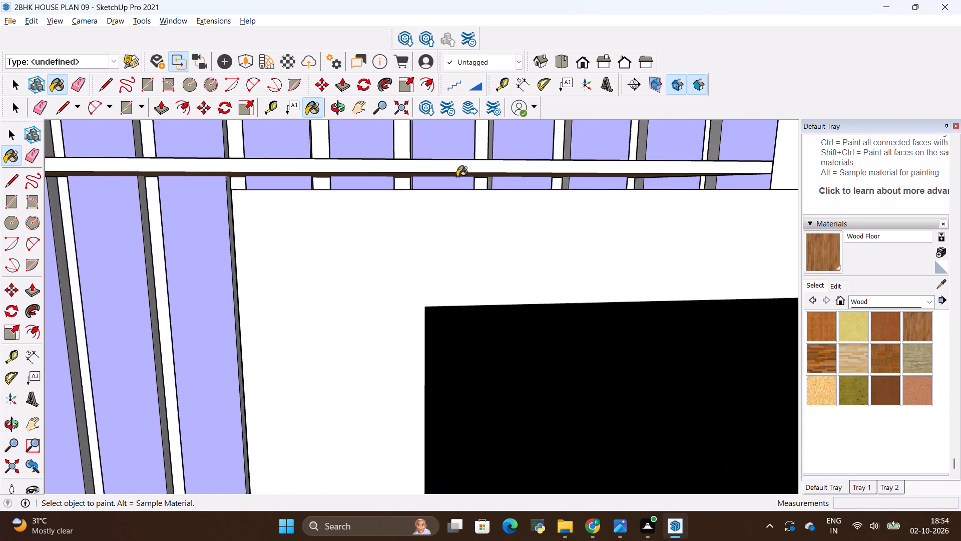
{"action": "scroll", "coordinate": [457, 177], "scroll_direction": "up", "scroll_amount": 7}
{"action": "left_click", "coordinate": [475, 165]}
{"action": "scroll", "coordinate": [434, 222], "scroll_direction": "down", "scroll_amount": 11}
{"action": "middle_click_drag", "start_coordinate": [431, 203], "coordinate": [439, 282]}
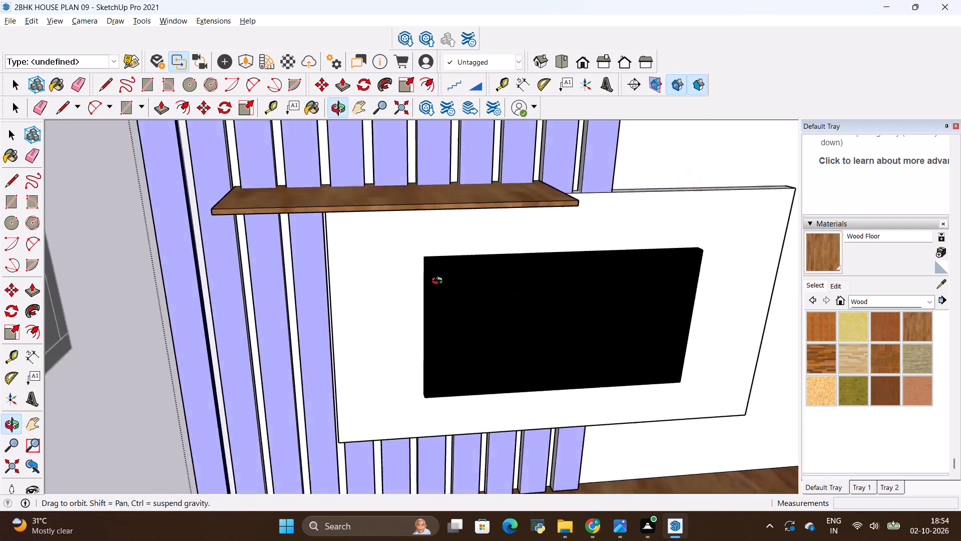
{"action": "middle_click_drag", "start_coordinate": [439, 282], "coordinate": [443, 300]}
{"action": "scroll", "coordinate": [447, 285], "scroll_direction": "down", "scroll_amount": 10}
{"action": "middle_click_drag", "start_coordinate": [368, 238], "coordinate": [550, 174]}
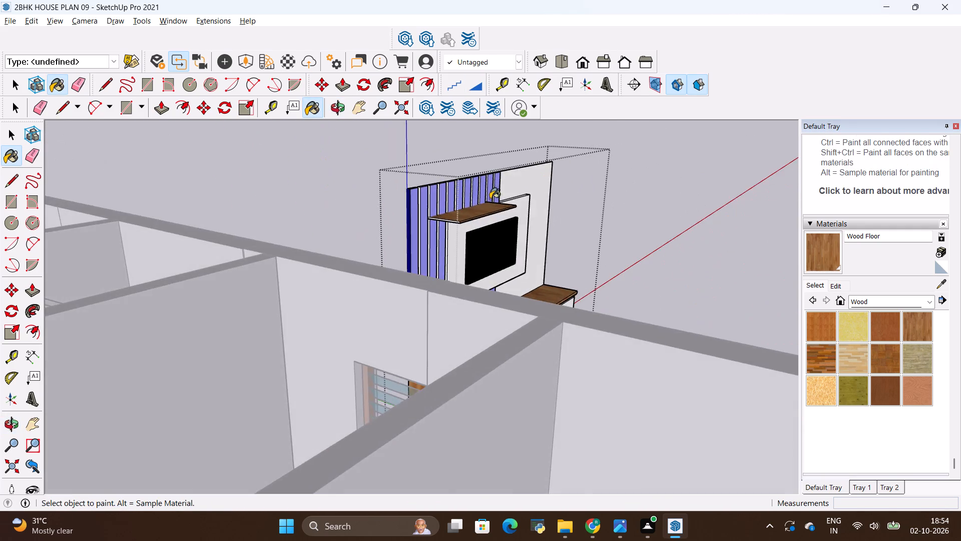
{"action": "scroll", "coordinate": [459, 217], "scroll_direction": "up", "scroll_amount": 19}
{"action": "left_click", "coordinate": [464, 204]}
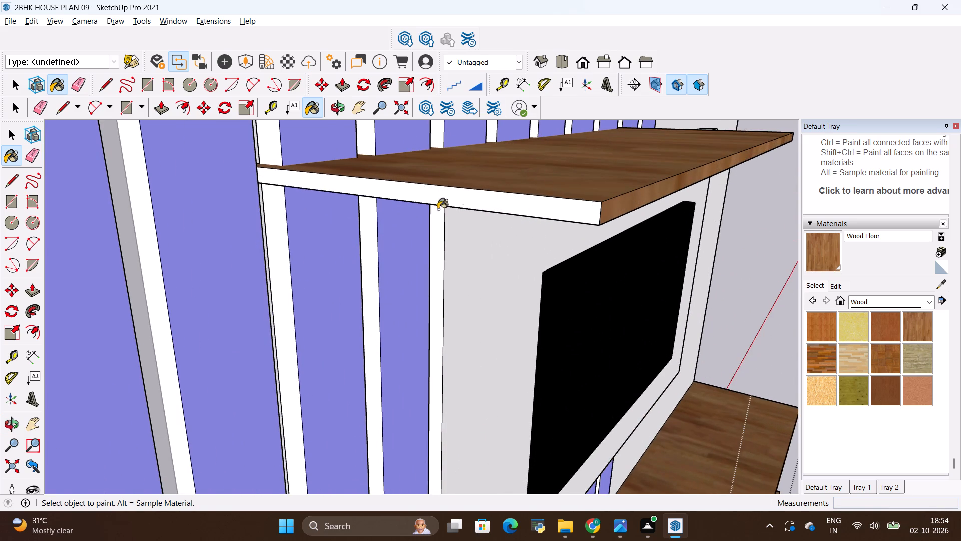
{"action": "scroll", "coordinate": [363, 215], "scroll_direction": "down", "scroll_amount": 11}
{"action": "middle_click_drag", "start_coordinate": [506, 205], "coordinate": [397, 235]}
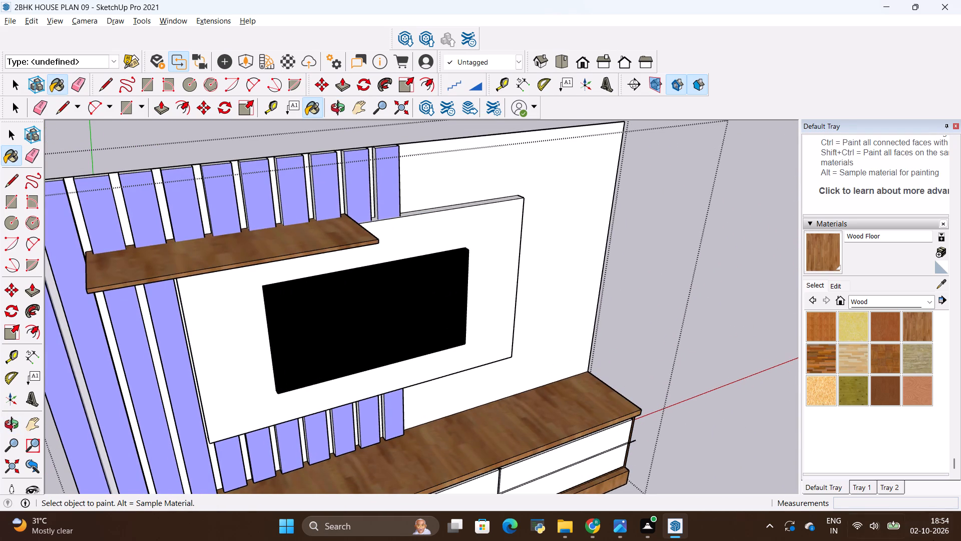
Paint the floating shelf's remaining unpainted end face, above the TV panel, with Wood Floor.
{"action": "scroll", "coordinate": [699, 394], "scroll_direction": "down", "scroll_amount": 5}
{"action": "scroll", "coordinate": [674, 292], "scroll_direction": "down", "scroll_amount": 3}
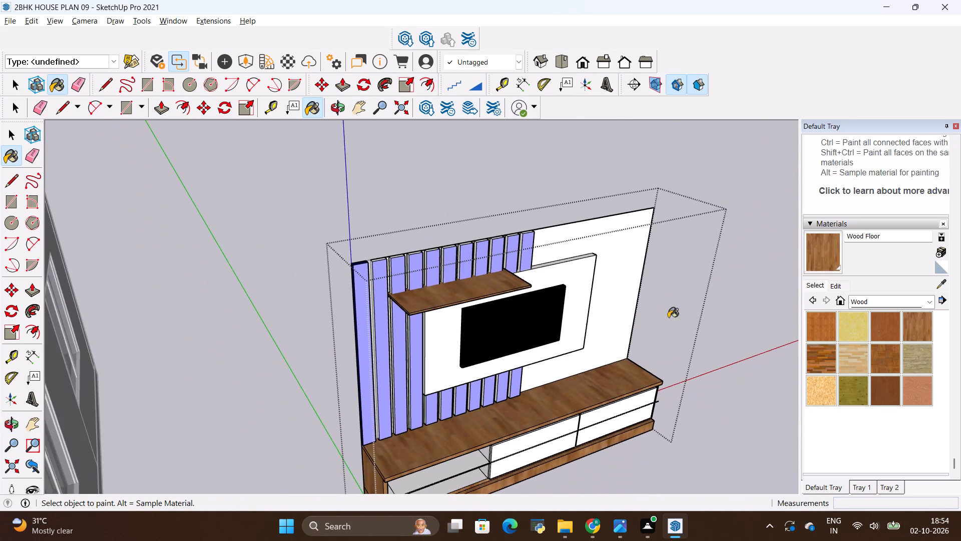
{"action": "middle_click_drag", "start_coordinate": [655, 378], "coordinate": [433, 358]}
{"action": "middle_click_drag", "start_coordinate": [391, 331], "coordinate": [335, 287]}
{"action": "scroll", "coordinate": [370, 257], "scroll_direction": "up", "scroll_amount": 8}
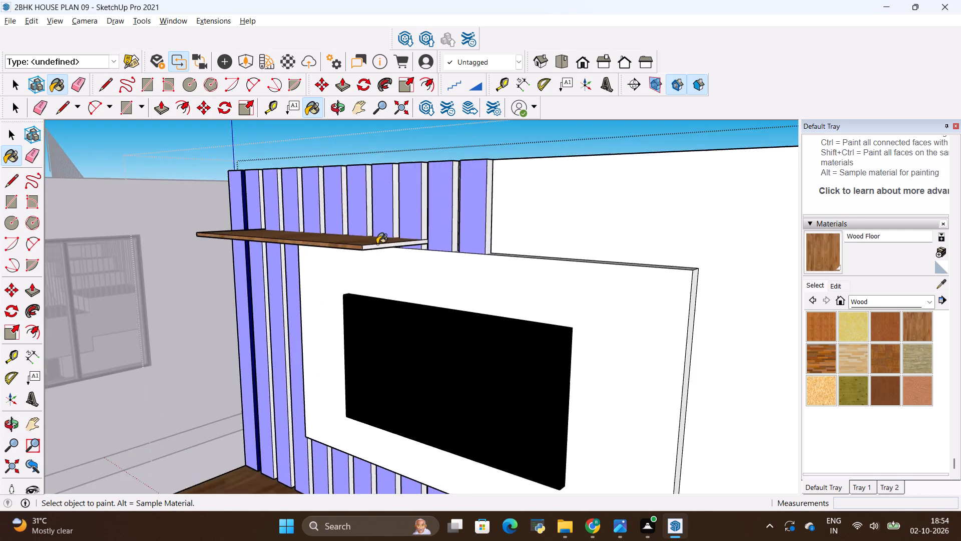
{"action": "scroll", "coordinate": [377, 244], "scroll_direction": "up", "scroll_amount": 13}
{"action": "left_click", "coordinate": [390, 238]}
{"action": "scroll", "coordinate": [437, 253], "scroll_direction": "down", "scroll_amount": 4}
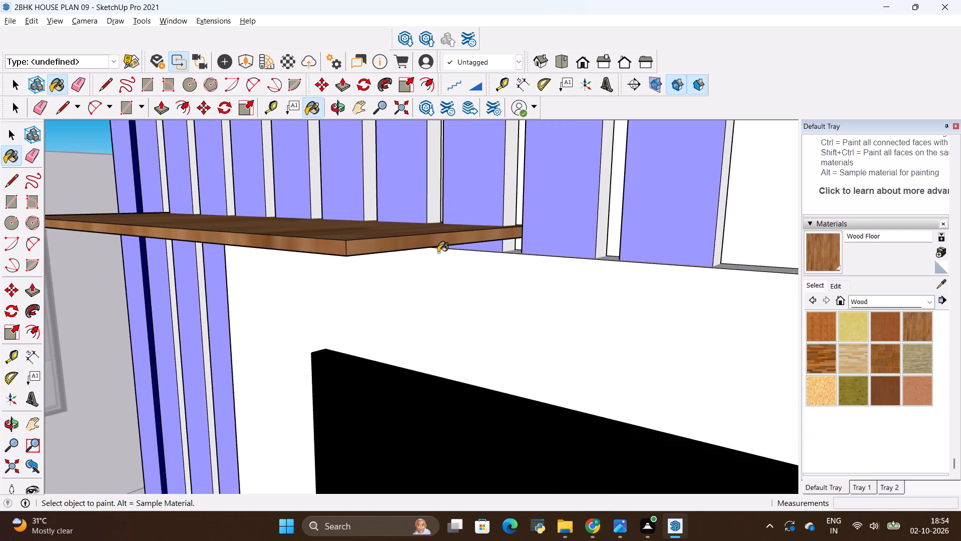
Examine the whole TV unit from the front, including the floating shelf and the slats.
{"action": "scroll", "coordinate": [438, 252], "scroll_direction": "down", "scroll_amount": 18}
{"action": "scroll", "coordinate": [296, 290], "scroll_direction": "down", "scroll_amount": 3}
{"action": "middle_click_drag", "start_coordinate": [309, 352], "coordinate": [370, 322]}
{"action": "scroll", "coordinate": [328, 319], "scroll_direction": "down", "scroll_amount": 4}
{"action": "middle_click_drag", "start_coordinate": [448, 344], "coordinate": [565, 387]}
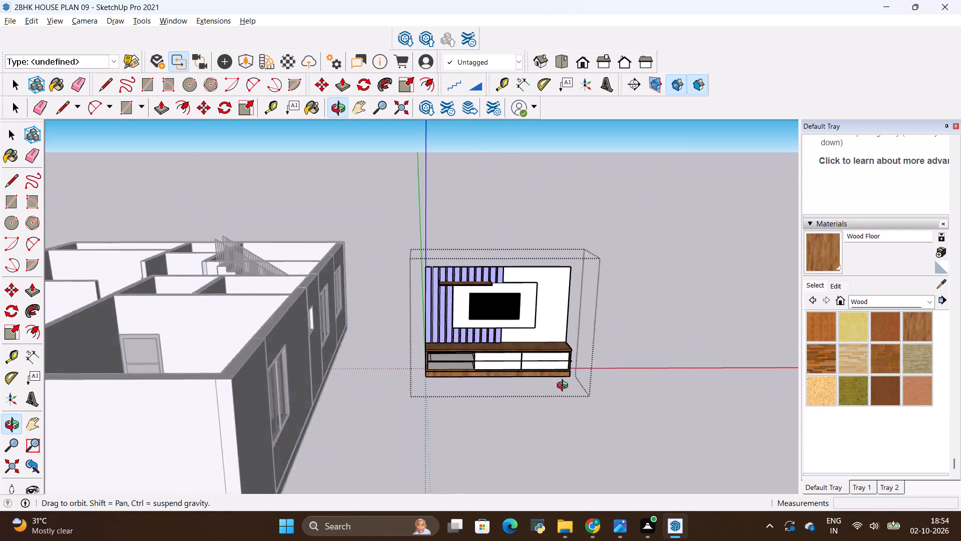
{"action": "middle_click_drag", "start_coordinate": [565, 387], "coordinate": [565, 386]}
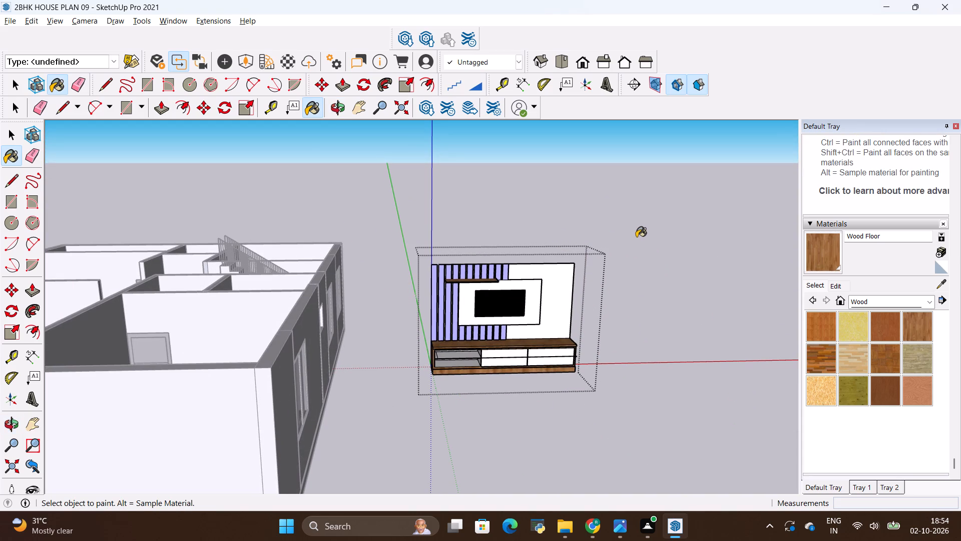
{"action": "scroll", "coordinate": [636, 237], "scroll_direction": "up", "scroll_amount": 1}
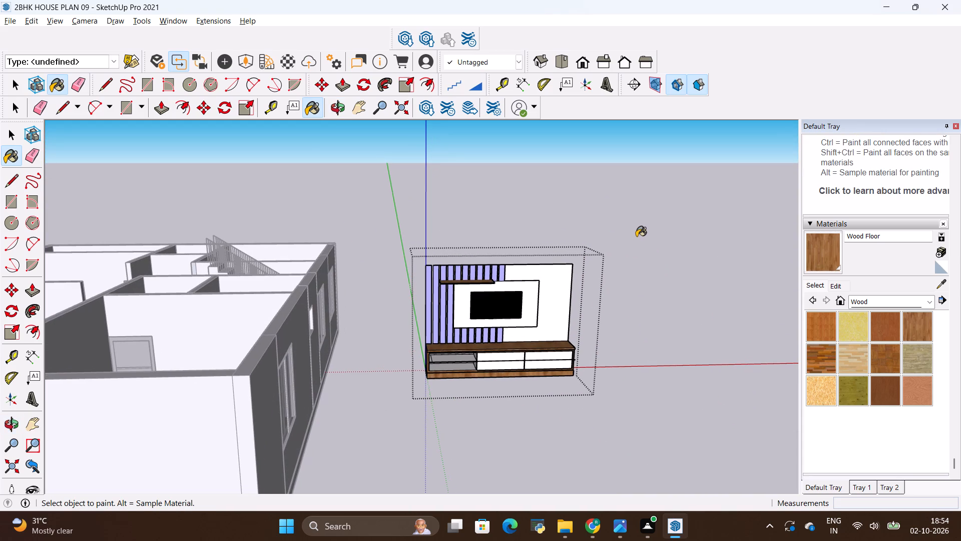
{"action": "scroll", "coordinate": [590, 204], "scroll_direction": "up", "scroll_amount": 14}
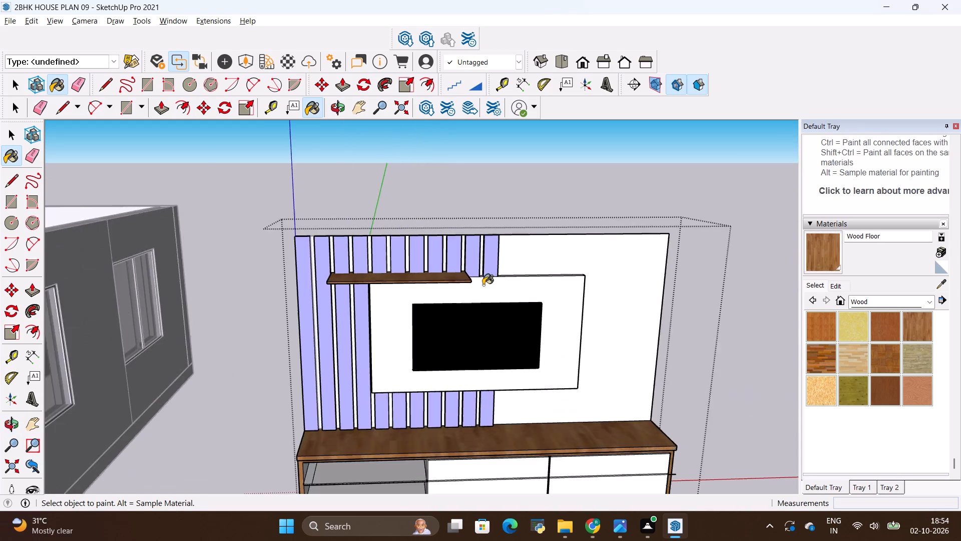
{"action": "scroll", "coordinate": [483, 285], "scroll_direction": "up", "scroll_amount": 9}
{"action": "scroll", "coordinate": [479, 217], "scroll_direction": "down", "scroll_amount": 8}
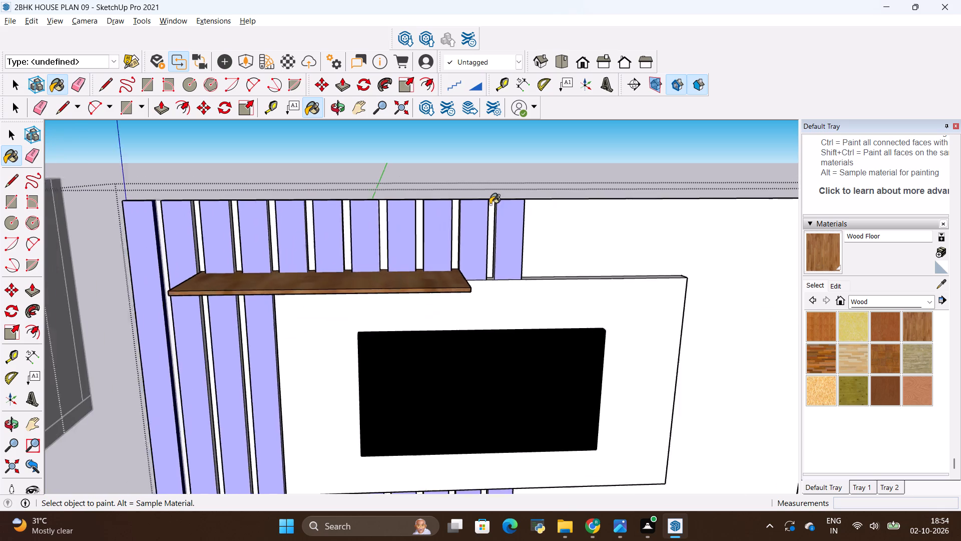
{"action": "scroll", "coordinate": [490, 204], "scroll_direction": "down", "scroll_amount": 6}
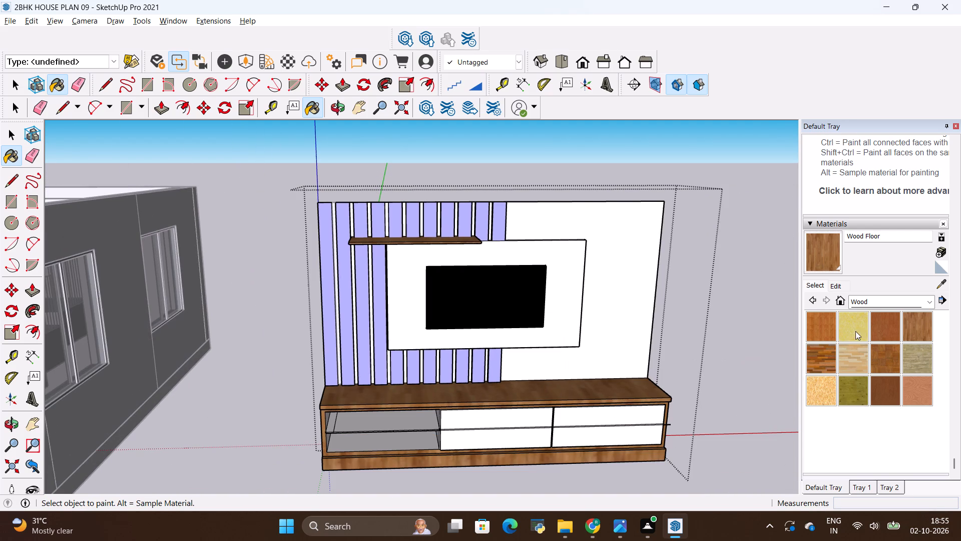
Paint the upper and lower drawer fronts of both closed cabinet sections with Color I02 from the Colors collection.
{"action": "left_click", "coordinate": [868, 302]}
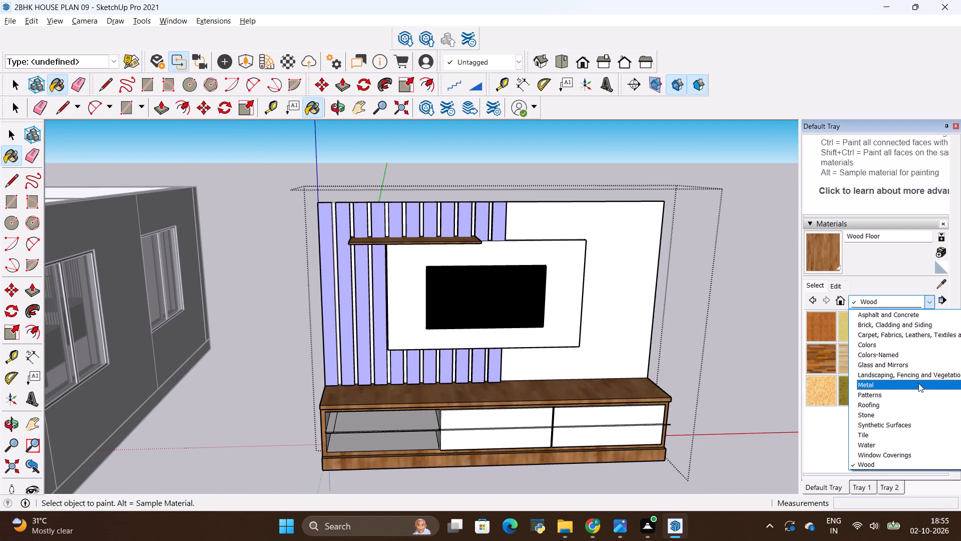
{"action": "left_click", "coordinate": [885, 340]}
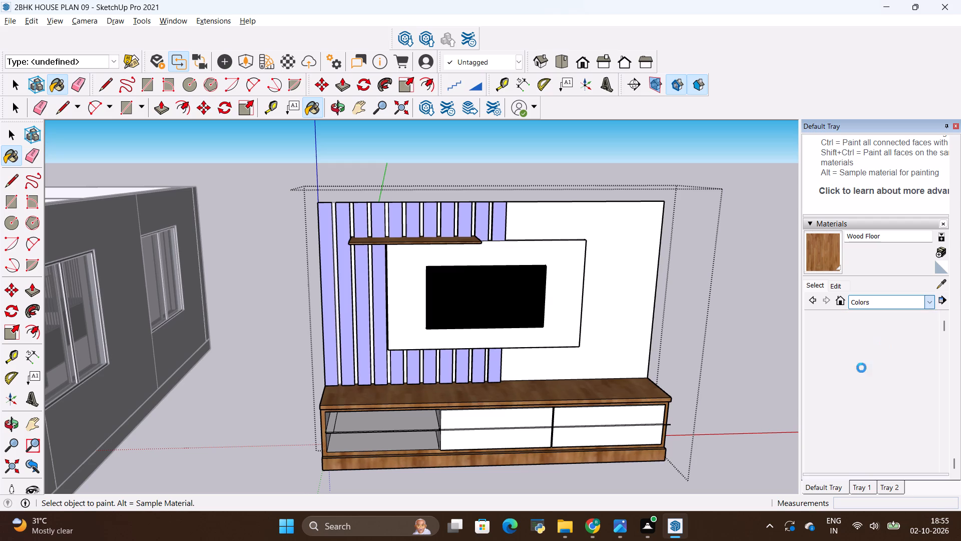
{"action": "scroll", "coordinate": [836, 389], "scroll_direction": "down", "scroll_amount": 8}
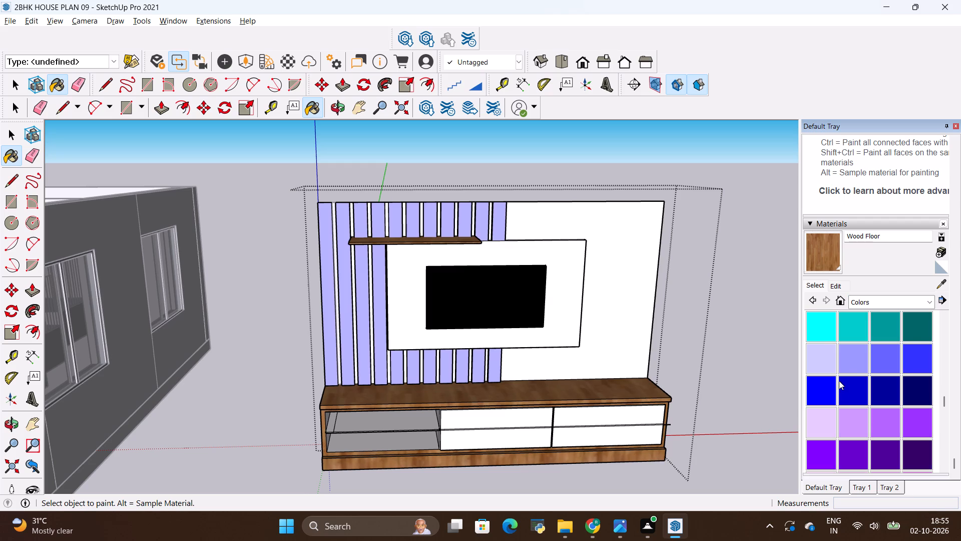
{"action": "left_click", "coordinate": [852, 358]}
{"action": "scroll", "coordinate": [476, 464], "scroll_direction": "up", "scroll_amount": 2}
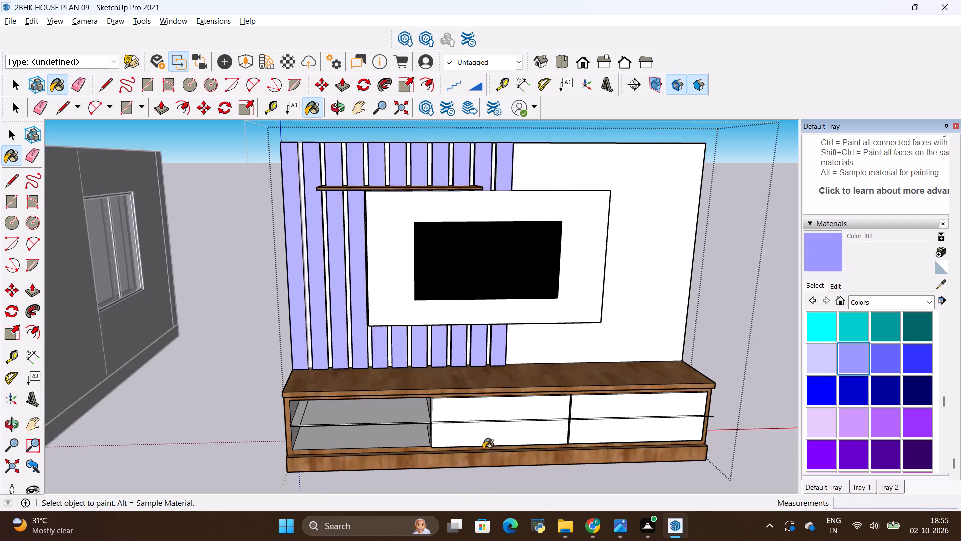
{"action": "scroll", "coordinate": [483, 449], "scroll_direction": "up", "scroll_amount": 4}
{"action": "left_click", "coordinate": [492, 402]}
{"action": "left_click", "coordinate": [511, 424]}
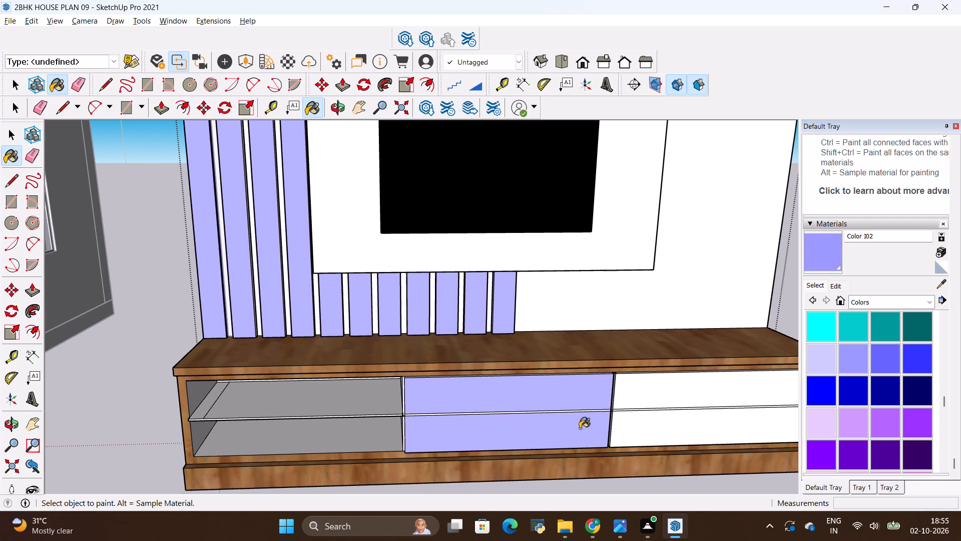
{"action": "left_click", "coordinate": [637, 397]}
{"action": "left_click", "coordinate": [640, 438]}
{"action": "scroll", "coordinate": [366, 404], "scroll_direction": "down", "scroll_amount": 5}
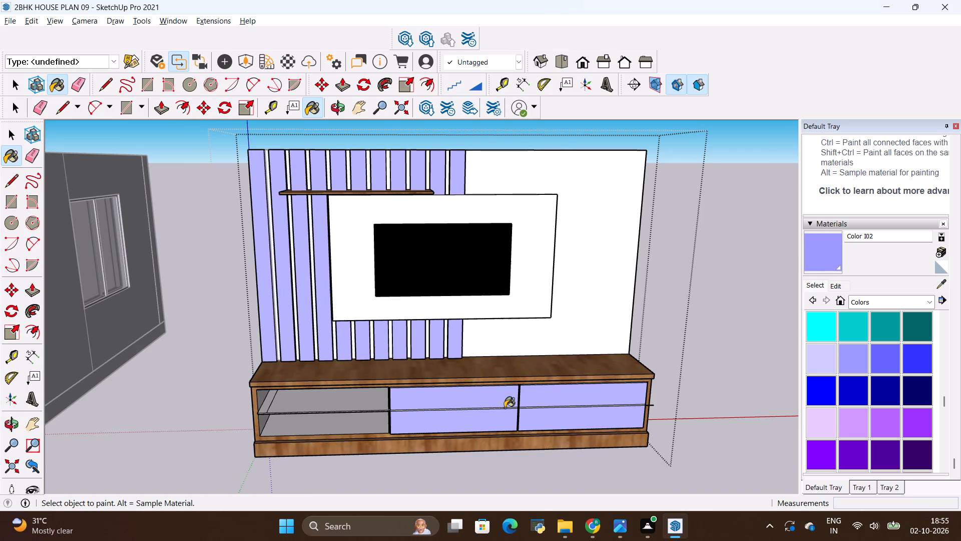
Paint the shelf top, the floor and both back faces of the cabinet's open compartments with Color I02.
{"action": "key", "text": "alt+Tab"}
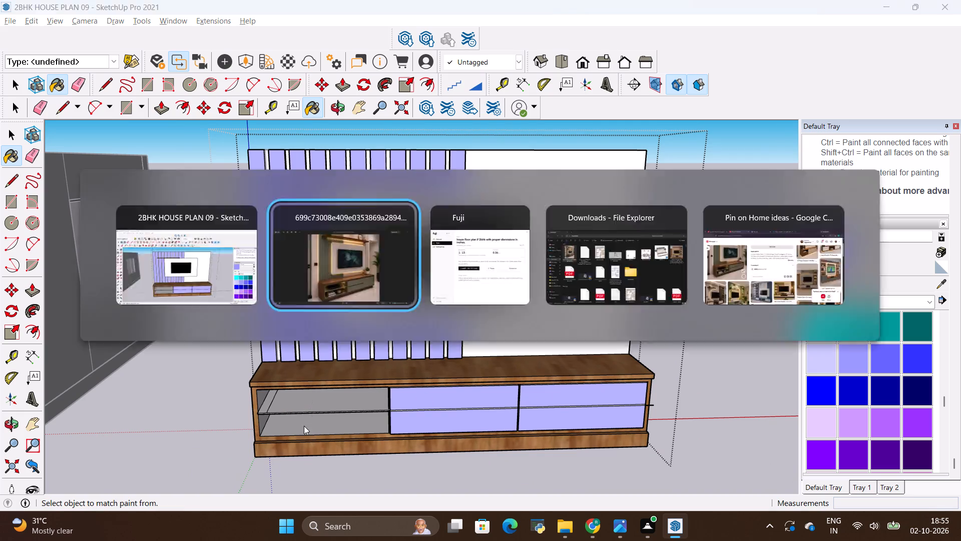
{"action": "key", "text": "alt+Tab"}
{"action": "scroll", "coordinate": [367, 411], "scroll_direction": "up", "scroll_amount": 6}
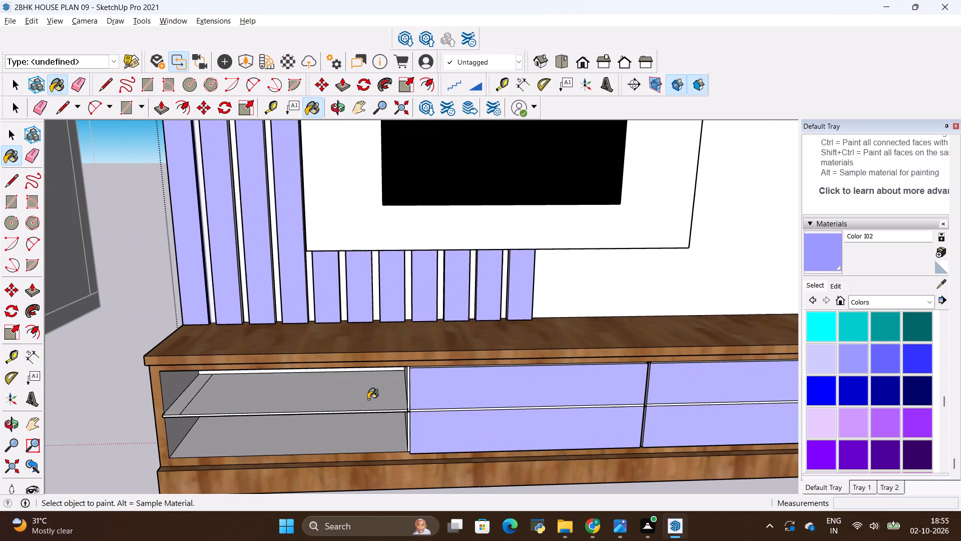
{"action": "left_click", "coordinate": [368, 399]}
{"action": "left_click", "coordinate": [372, 444]}
{"action": "middle_click_drag", "start_coordinate": [360, 433], "coordinate": [370, 354]}
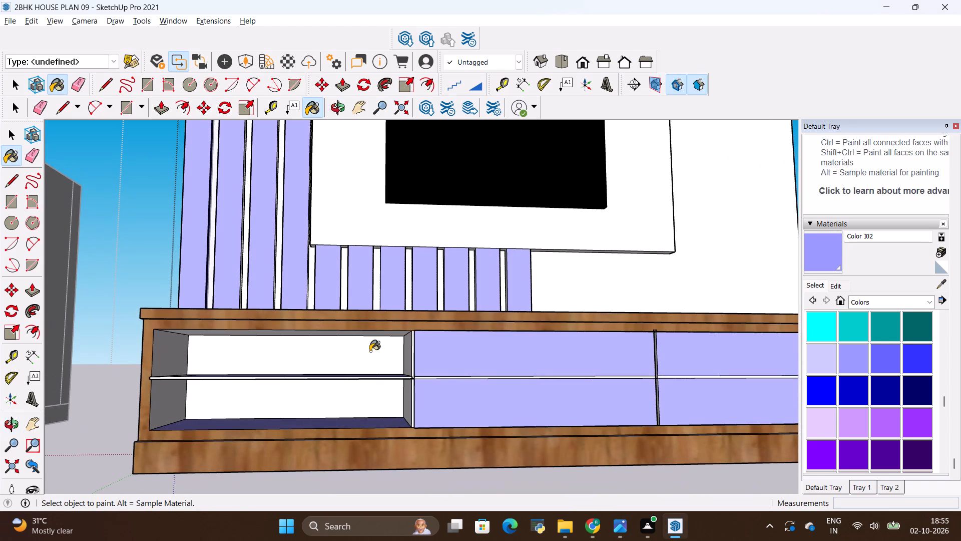
{"action": "left_click", "coordinate": [370, 351]}
{"action": "left_click", "coordinate": [362, 393]}
Paint the open compartments' underside faces, outer side faces and the remaining strip beside the shelf's outer end with Color I02.
{"action": "middle_click_drag", "start_coordinate": [358, 384], "coordinate": [357, 289]}
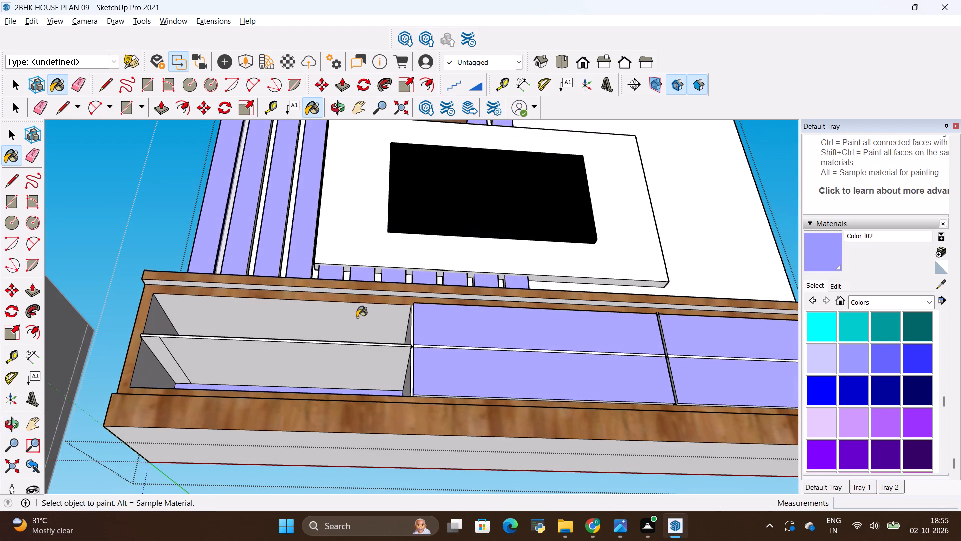
{"action": "left_click", "coordinate": [357, 319]}
{"action": "left_click", "coordinate": [361, 360]}
{"action": "middle_click_drag", "start_coordinate": [441, 363], "coordinate": [322, 425]}
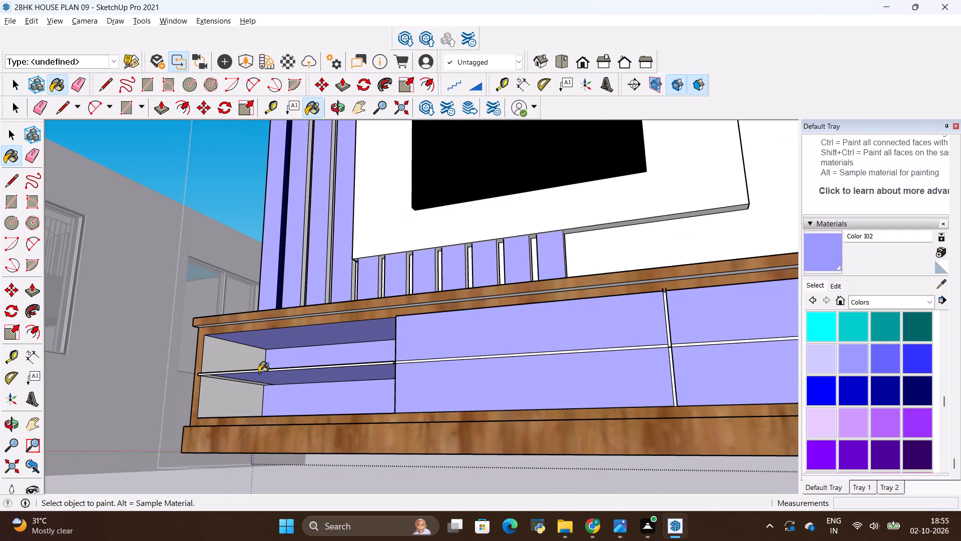
{"action": "left_click", "coordinate": [236, 364]}
{"action": "left_click", "coordinate": [230, 401]}
{"action": "middle_click_drag", "start_coordinate": [231, 394], "coordinate": [243, 357]}
{"action": "scroll", "coordinate": [231, 369], "scroll_direction": "up", "scroll_amount": 3}
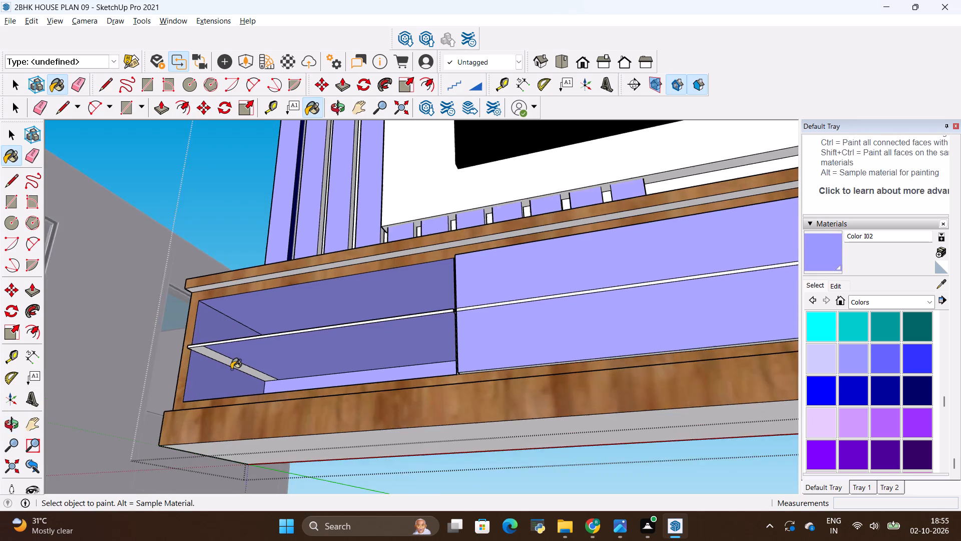
{"action": "scroll", "coordinate": [231, 369], "scroll_direction": "up", "scroll_amount": 3}
{"action": "left_click", "coordinate": [230, 363]}
Sample Wood Floor from the plinth and paint the divider's front edge, the open shelf's front edge and the strip between the middle drawers.
{"action": "middle_click_drag", "start_coordinate": [265, 342], "coordinate": [323, 418]}
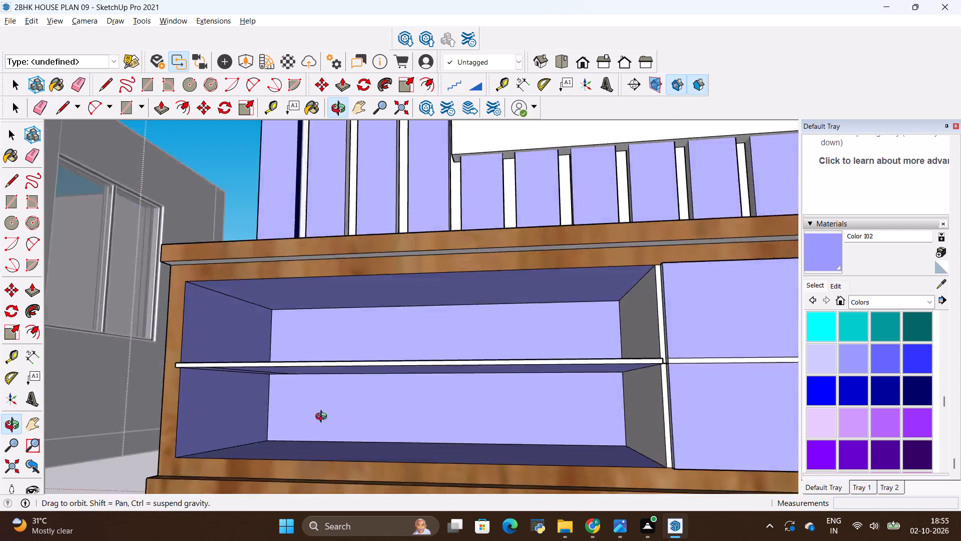
{"action": "middle_click_drag", "start_coordinate": [323, 418], "coordinate": [341, 436]}
{"action": "scroll", "coordinate": [351, 394], "scroll_direction": "down", "scroll_amount": 6}
{"action": "scroll", "coordinate": [385, 362], "scroll_direction": "down", "scroll_amount": 2}
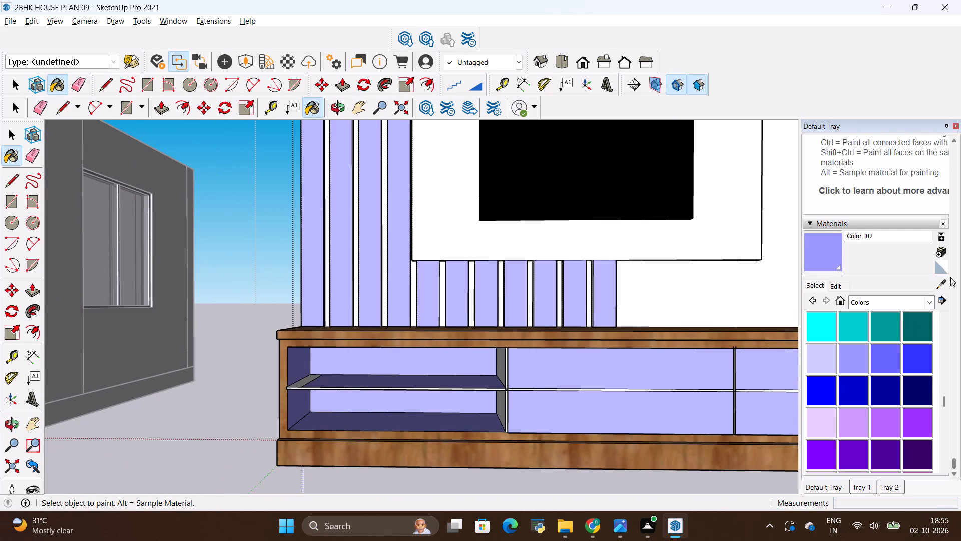
{"action": "left_click", "coordinate": [938, 285]}
{"action": "left_click", "coordinate": [715, 464]}
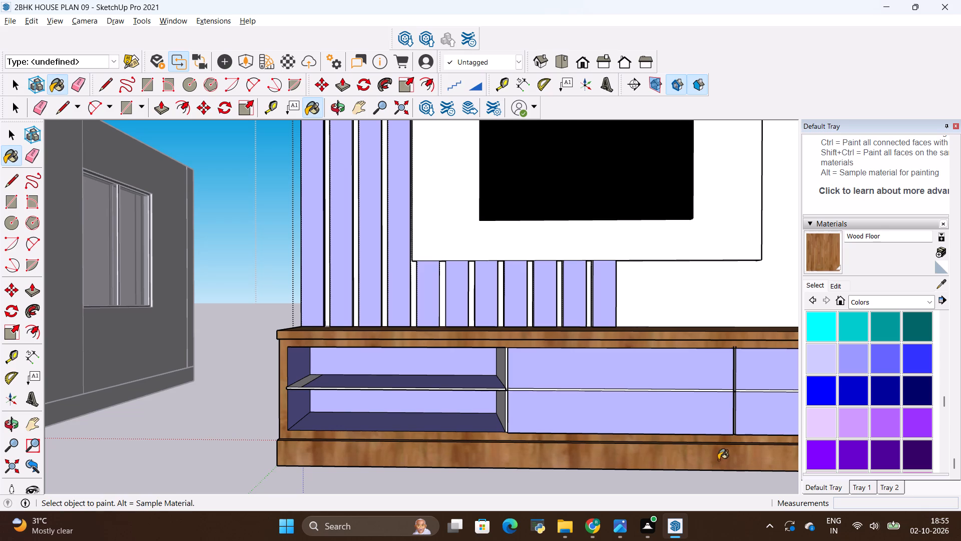
{"action": "left_click", "coordinate": [816, 251]}
{"action": "scroll", "coordinate": [394, 447], "scroll_direction": "up", "scroll_amount": 8}
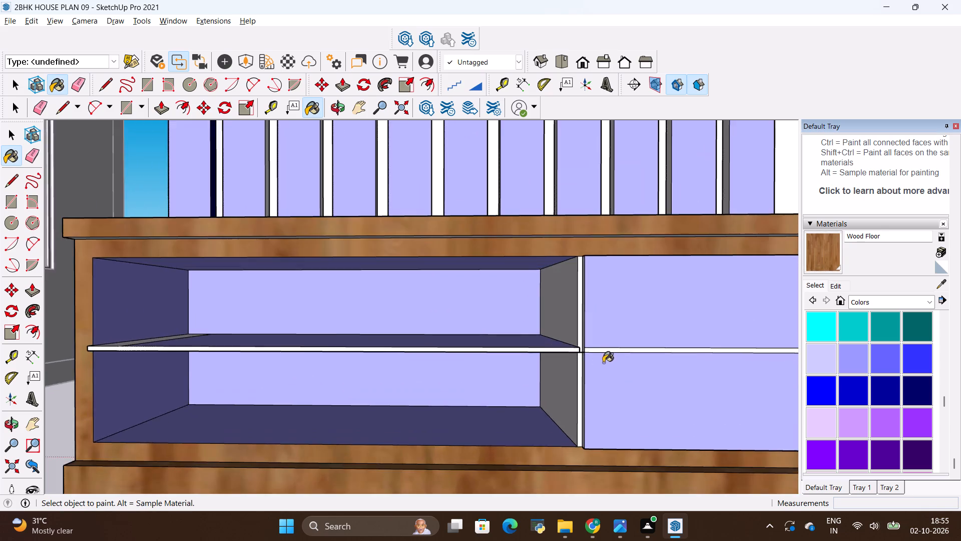
{"action": "scroll", "coordinate": [603, 363], "scroll_direction": "up", "scroll_amount": 11}
{"action": "left_click", "coordinate": [565, 318]}
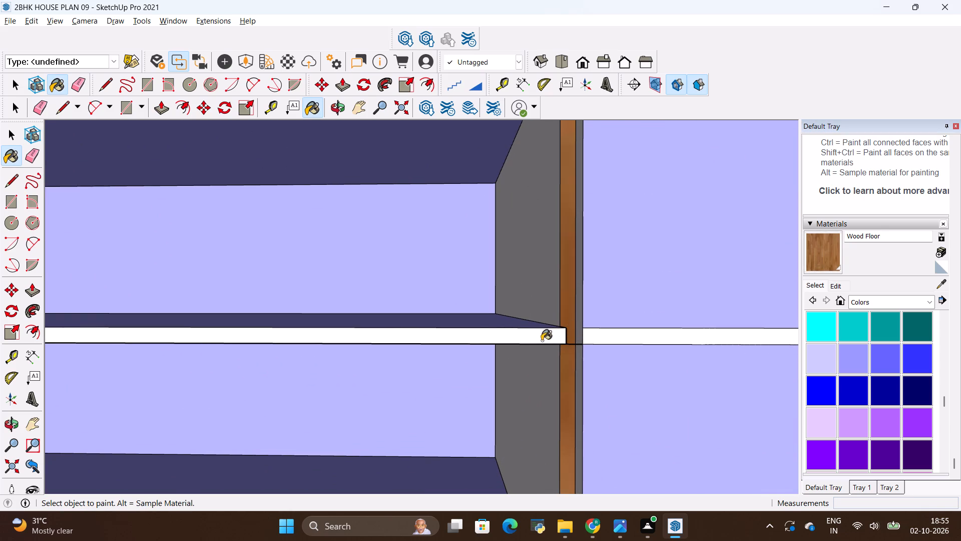
{"action": "left_click", "coordinate": [542, 341]}
{"action": "left_click", "coordinate": [600, 339]}
Paint the horizontal strip between the upper and lower drawers of the far cabinet section with Wood Floor.
{"action": "scroll", "coordinate": [426, 364], "scroll_direction": "down", "scroll_amount": 16}
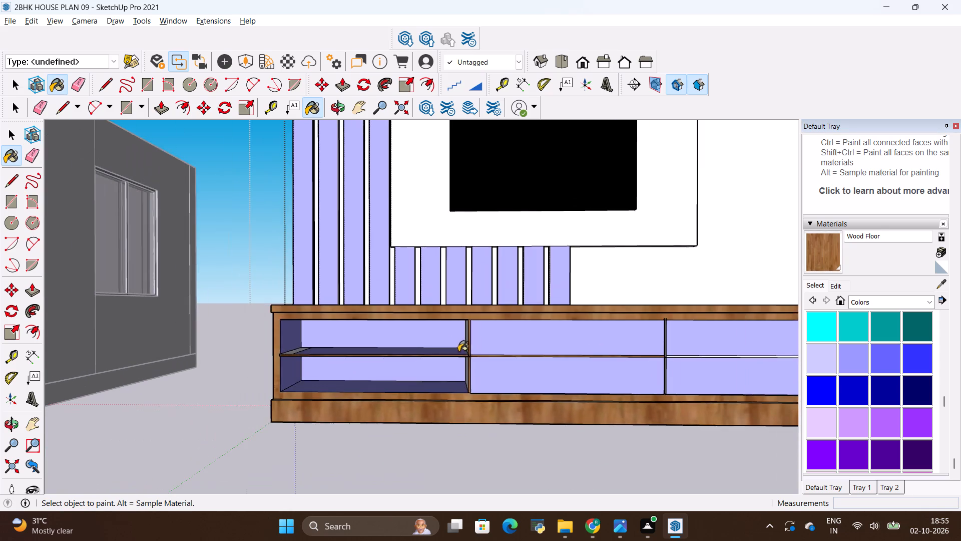
{"action": "scroll", "coordinate": [431, 347], "scroll_direction": "down", "scroll_amount": 4}
{"action": "scroll", "coordinate": [668, 347], "scroll_direction": "up", "scroll_amount": 19}
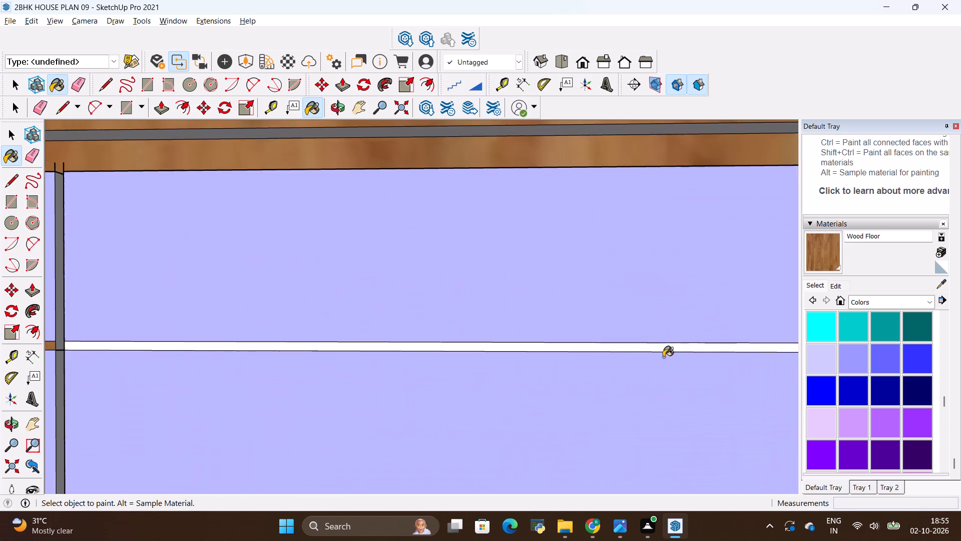
{"action": "scroll", "coordinate": [663, 357], "scroll_direction": "up", "scroll_amount": 8}
{"action": "left_click", "coordinate": [664, 347]}
Compare the painted cabinet fronts and open compartments with the TV unit in the reference photo.
{"action": "scroll", "coordinate": [518, 406], "scroll_direction": "down", "scroll_amount": 17}
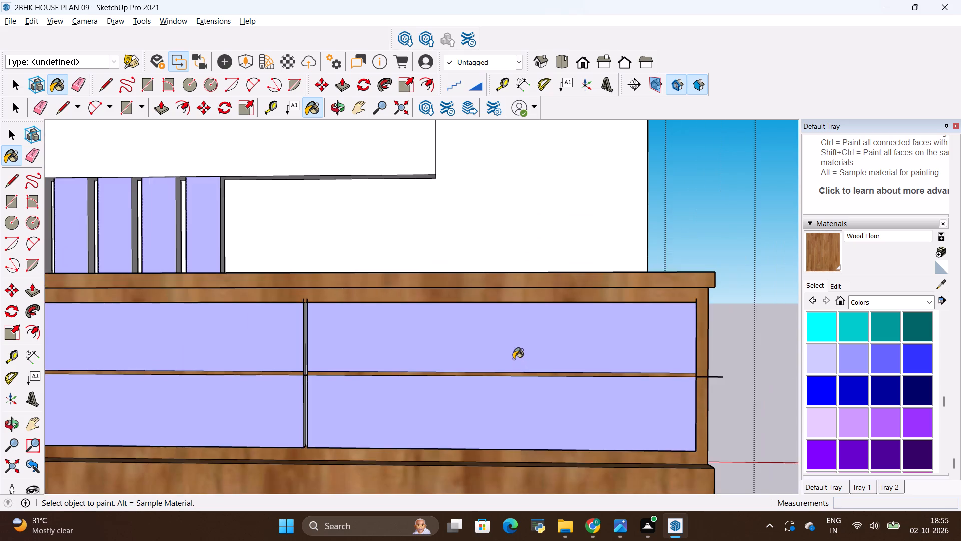
{"action": "scroll", "coordinate": [513, 359], "scroll_direction": "down", "scroll_amount": 12}
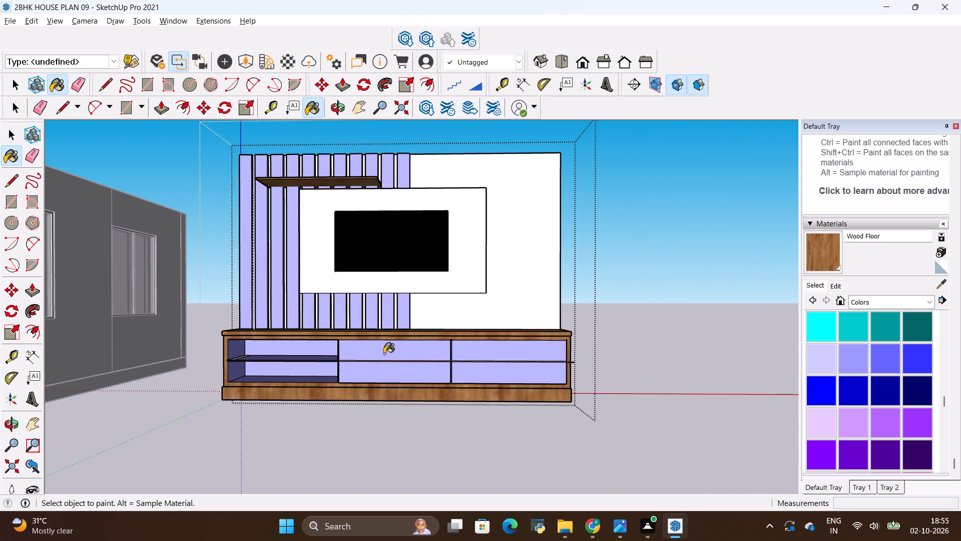
{"action": "scroll", "coordinate": [374, 349], "scroll_direction": "up", "scroll_amount": 7}
{"action": "key", "text": "alt+Tab"}
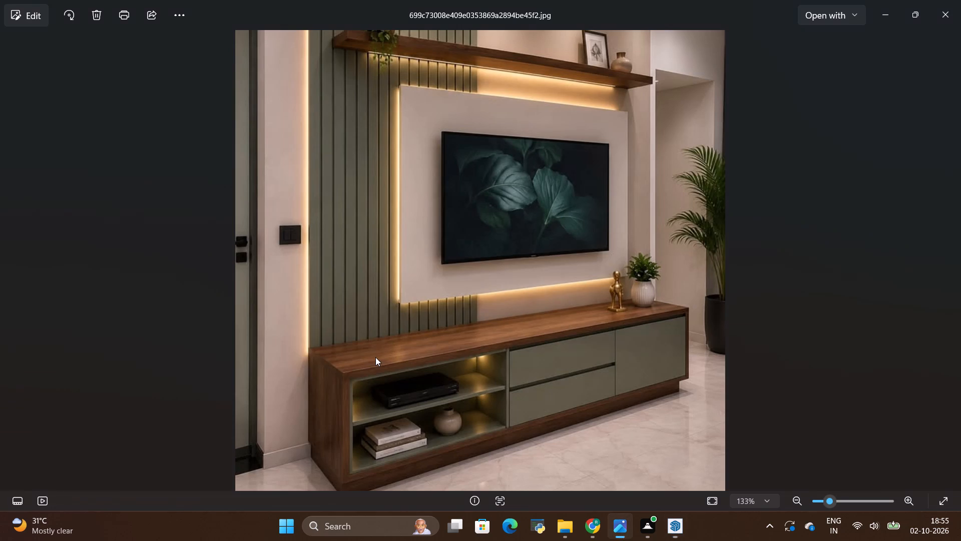
{"action": "key", "text": "alt+Tab"}
{"action": "key", "text": "alt+Tab"}
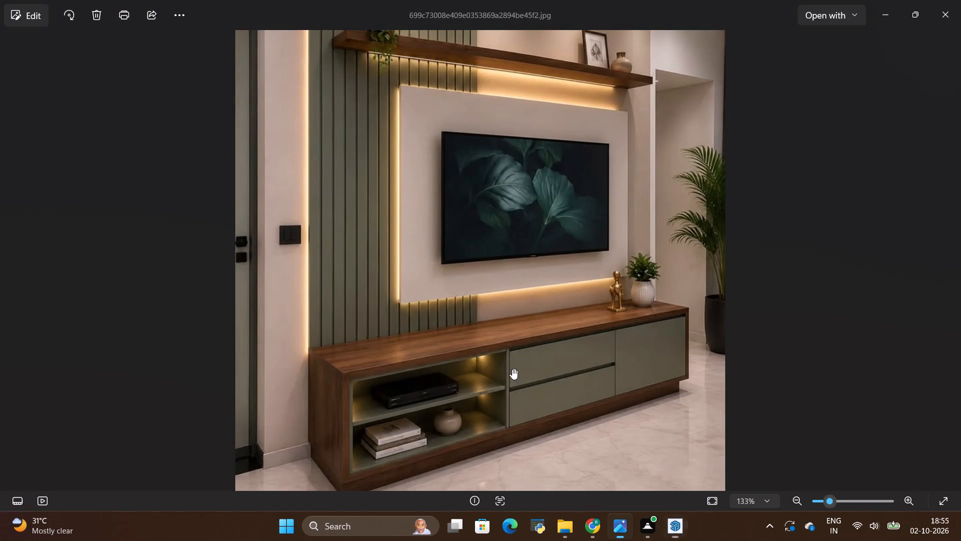
{"action": "key", "text": "alt+Tab"}
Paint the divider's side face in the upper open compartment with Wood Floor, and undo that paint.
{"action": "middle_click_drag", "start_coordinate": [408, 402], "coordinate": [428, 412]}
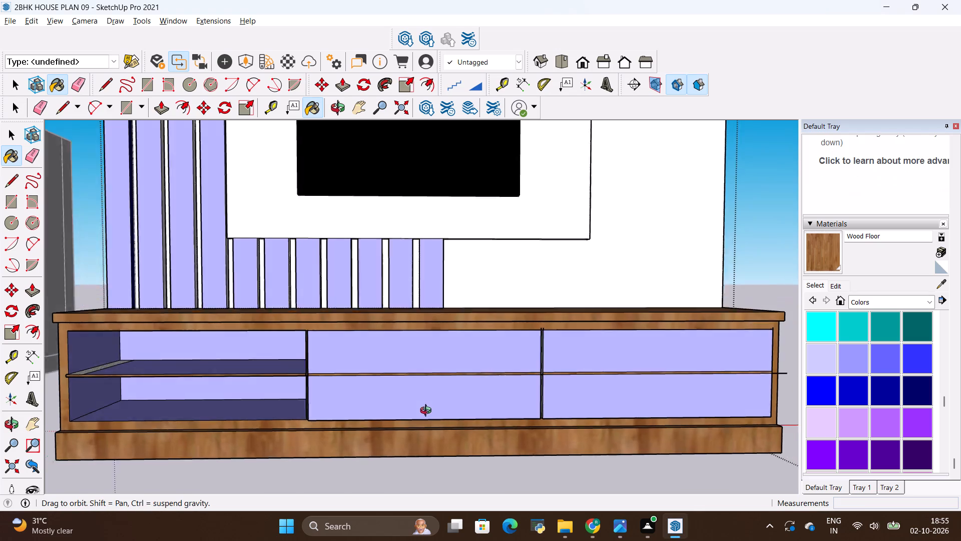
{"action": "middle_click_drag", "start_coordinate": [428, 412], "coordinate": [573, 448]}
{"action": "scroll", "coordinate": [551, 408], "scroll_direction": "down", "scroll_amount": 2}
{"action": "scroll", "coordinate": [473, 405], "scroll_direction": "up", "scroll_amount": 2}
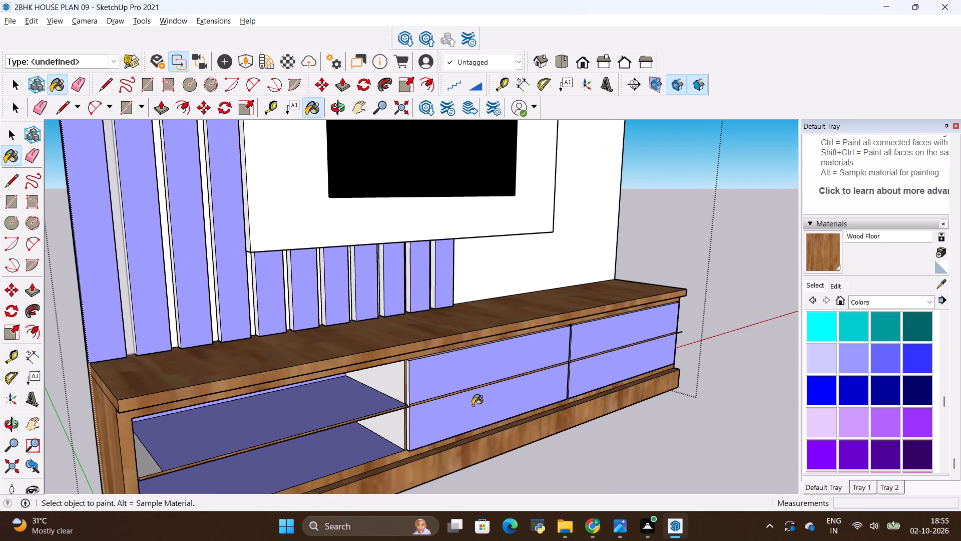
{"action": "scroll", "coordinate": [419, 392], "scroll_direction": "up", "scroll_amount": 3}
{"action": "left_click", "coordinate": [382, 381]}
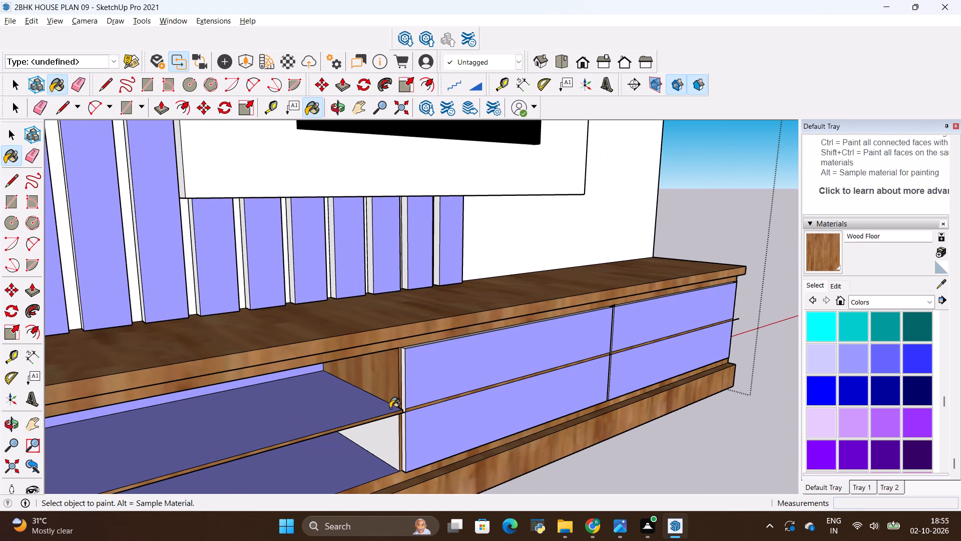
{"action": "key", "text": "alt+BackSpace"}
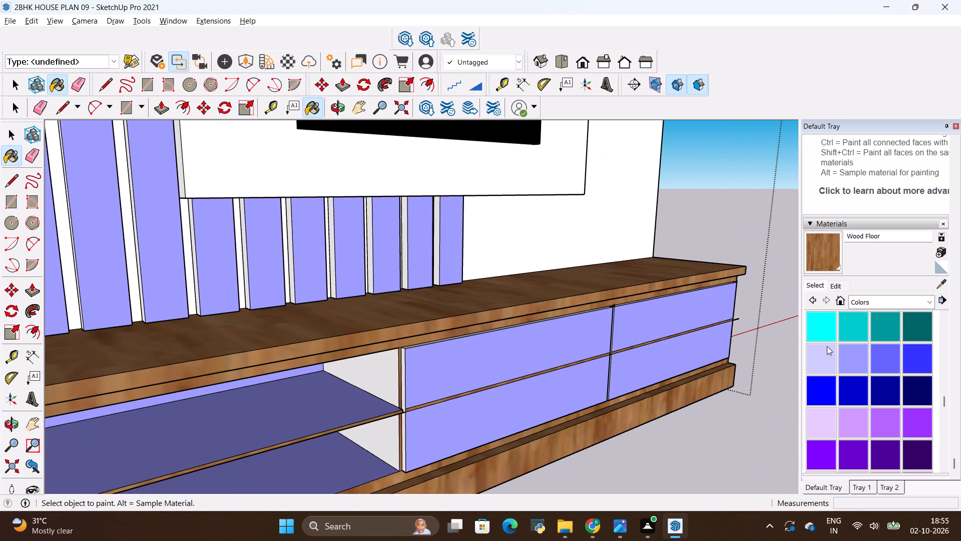
Paint the divider's side faces in the upper and lower open compartments with Color I02.
{"action": "left_click", "coordinate": [846, 349]}
{"action": "left_click", "coordinate": [376, 373]}
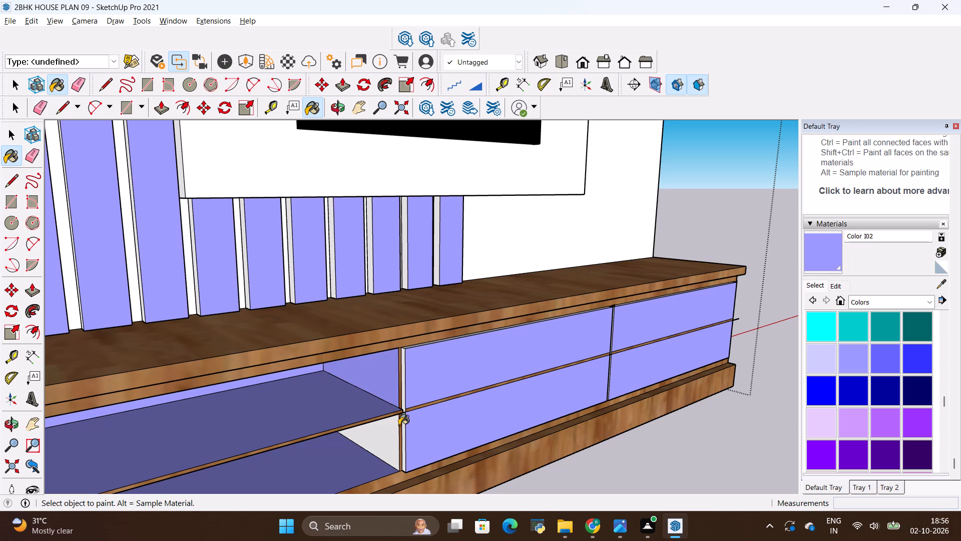
{"action": "left_click", "coordinate": [382, 432]}
Examine the whole TV unit from several angles and compare its wall panel, shelf and TV backing with the reference photo.
{"action": "middle_click_drag", "start_coordinate": [420, 360], "coordinate": [427, 337]}
{"action": "scroll", "coordinate": [428, 333], "scroll_direction": "down", "scroll_amount": 2}
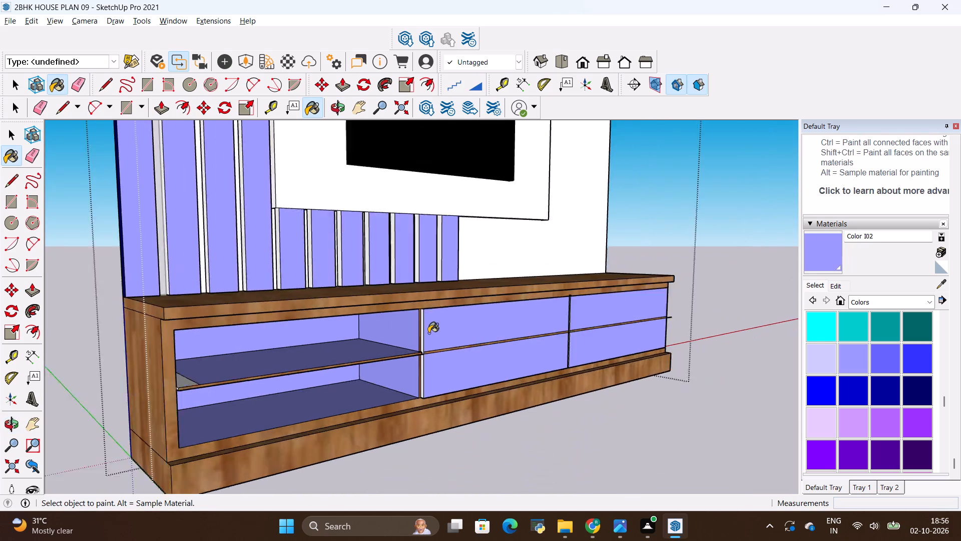
{"action": "scroll", "coordinate": [428, 333], "scroll_direction": "down", "scroll_amount": 7}
{"action": "middle_click_drag", "start_coordinate": [495, 311], "coordinate": [491, 343]}
{"action": "scroll", "coordinate": [483, 343], "scroll_direction": "down", "scroll_amount": 5}
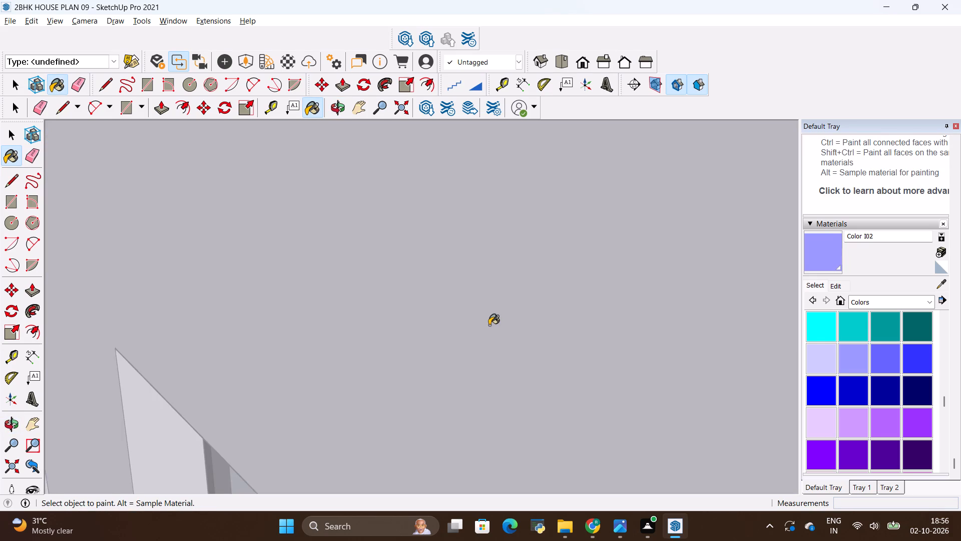
{"action": "scroll", "coordinate": [489, 325], "scroll_direction": "up", "scroll_amount": 18}
{"action": "scroll", "coordinate": [473, 354], "scroll_direction": "down", "scroll_amount": 13}
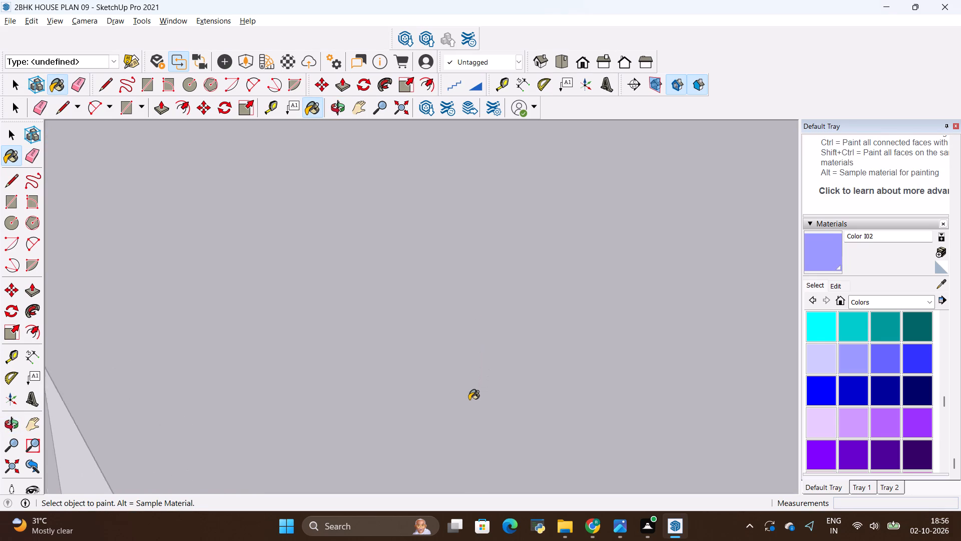
{"action": "scroll", "coordinate": [469, 400], "scroll_direction": "down", "scroll_amount": 20}
{"action": "scroll", "coordinate": [469, 400], "scroll_direction": "down", "scroll_amount": 20}
{"action": "scroll", "coordinate": [466, 261], "scroll_direction": "up", "scroll_amount": 5}
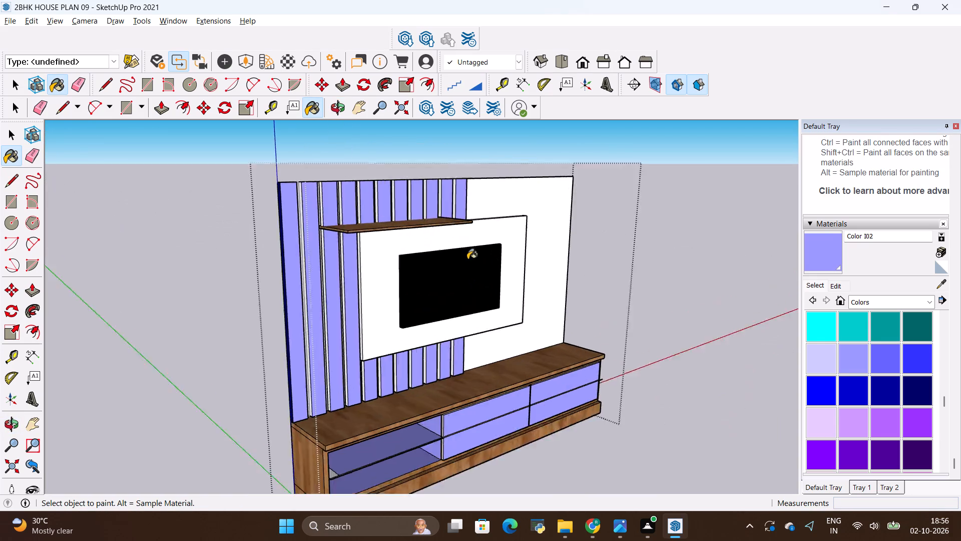
{"action": "middle_click_drag", "start_coordinate": [486, 295], "coordinate": [392, 294]}
{"action": "scroll", "coordinate": [387, 290], "scroll_direction": "up", "scroll_amount": 1}
{"action": "scroll", "coordinate": [385, 284], "scroll_direction": "down", "scroll_amount": 6}
{"action": "middle_click_drag", "start_coordinate": [620, 351], "coordinate": [424, 334]}
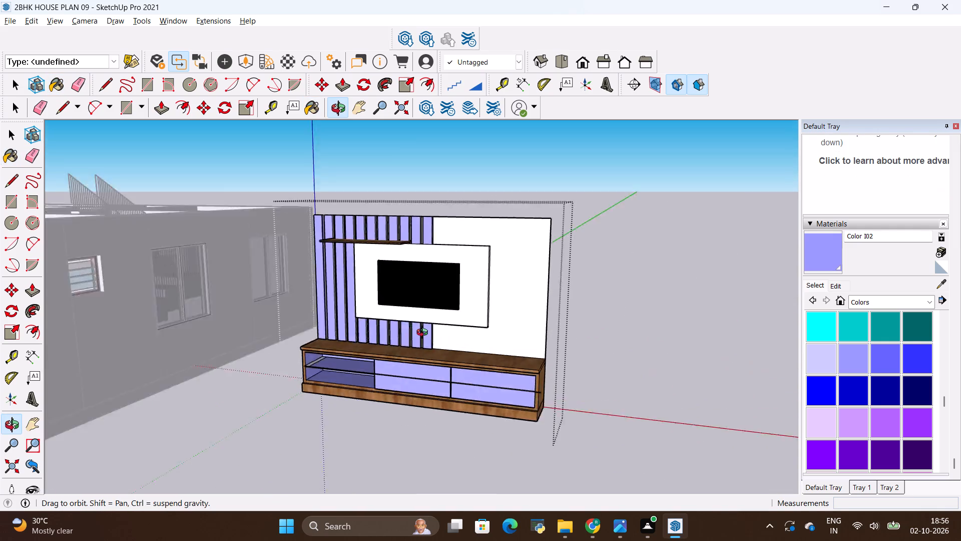
{"action": "middle_click_drag", "start_coordinate": [424, 334], "coordinate": [648, 354]}
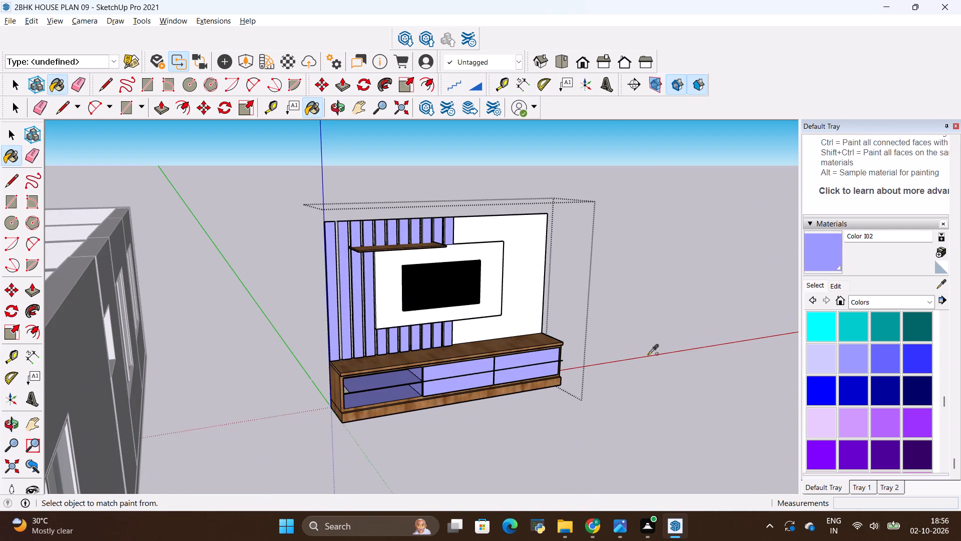
{"action": "key", "text": "alt+Tab"}
{"action": "scroll", "coordinate": [510, 293], "scroll_direction": "down", "scroll_amount": 3}
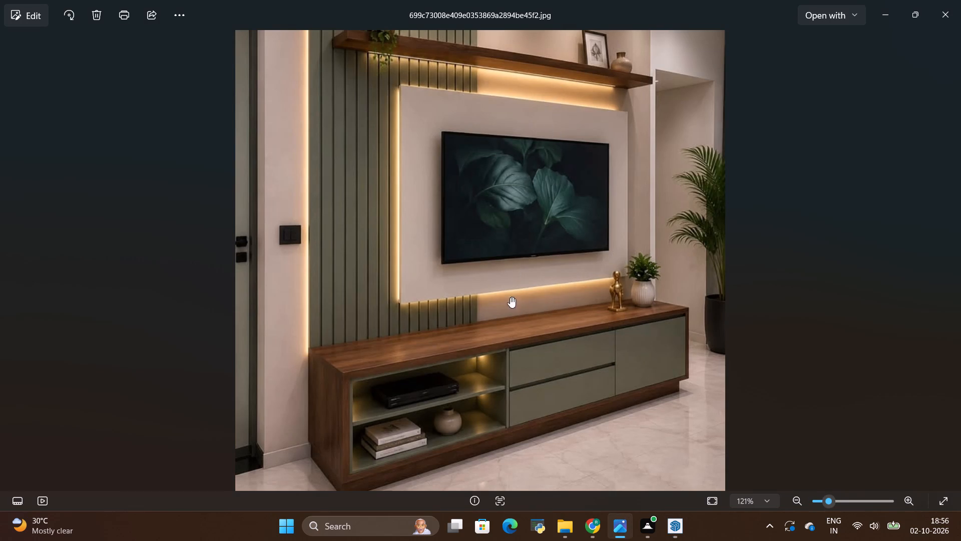
{"action": "scroll", "coordinate": [510, 297], "scroll_direction": "down", "scroll_amount": 1}
{"action": "scroll", "coordinate": [521, 36], "scroll_direction": "down", "scroll_amount": 1}
{"action": "scroll", "coordinate": [526, 55], "scroll_direction": "up", "scroll_amount": 12}
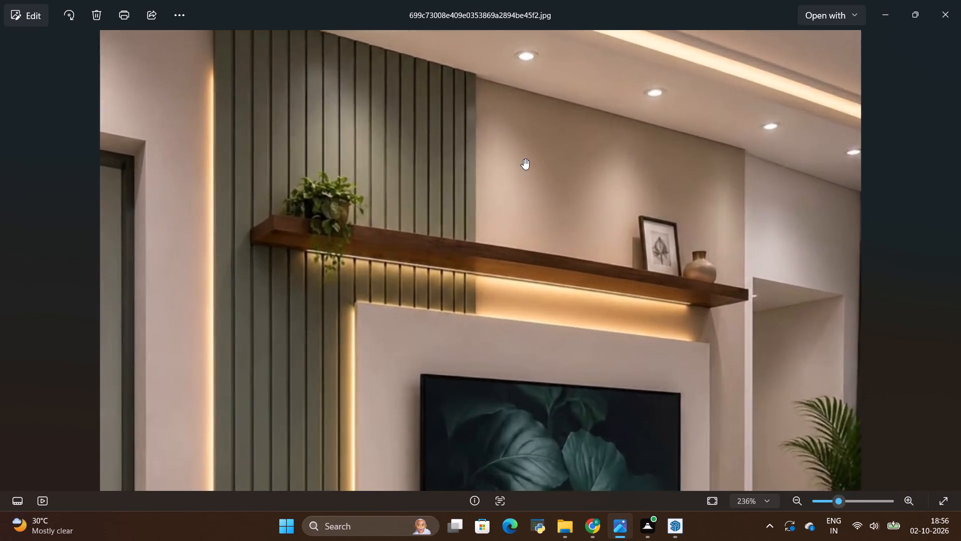
{"action": "scroll", "coordinate": [524, 159], "scroll_direction": "up", "scroll_amount": 10}
{"action": "scroll", "coordinate": [514, 221], "scroll_direction": "down", "scroll_amount": 20}
{"action": "scroll", "coordinate": [514, 221], "scroll_direction": "down", "scroll_amount": 5}
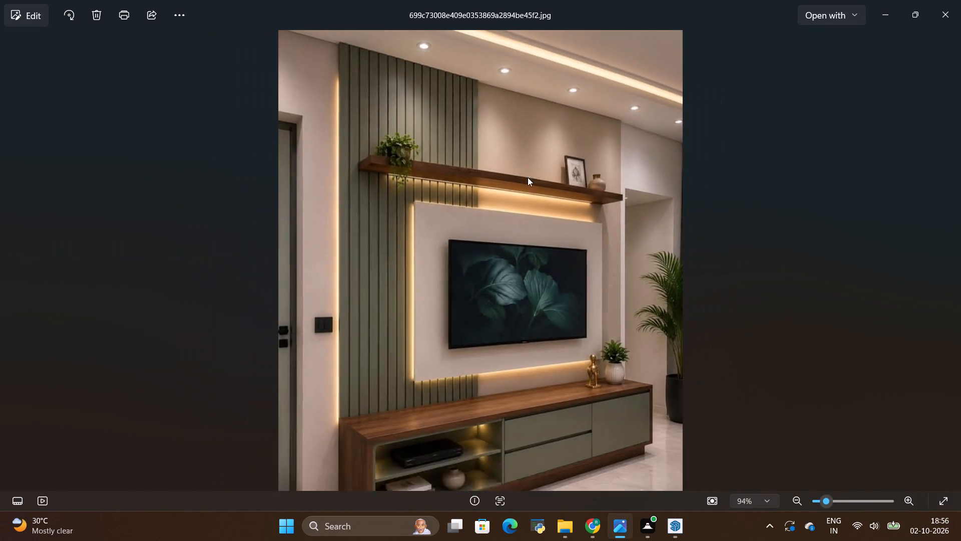
{"action": "key", "text": "alt+Tab"}
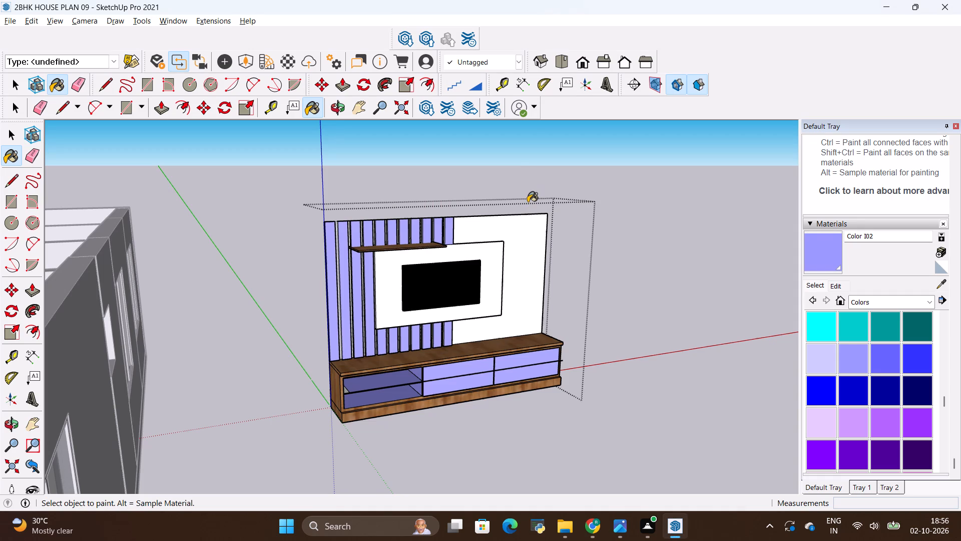
Start a new material and load the pngtree white marble background image from Downloads as its texture.
{"action": "scroll", "coordinate": [498, 268], "scroll_direction": "up", "scroll_amount": 5}
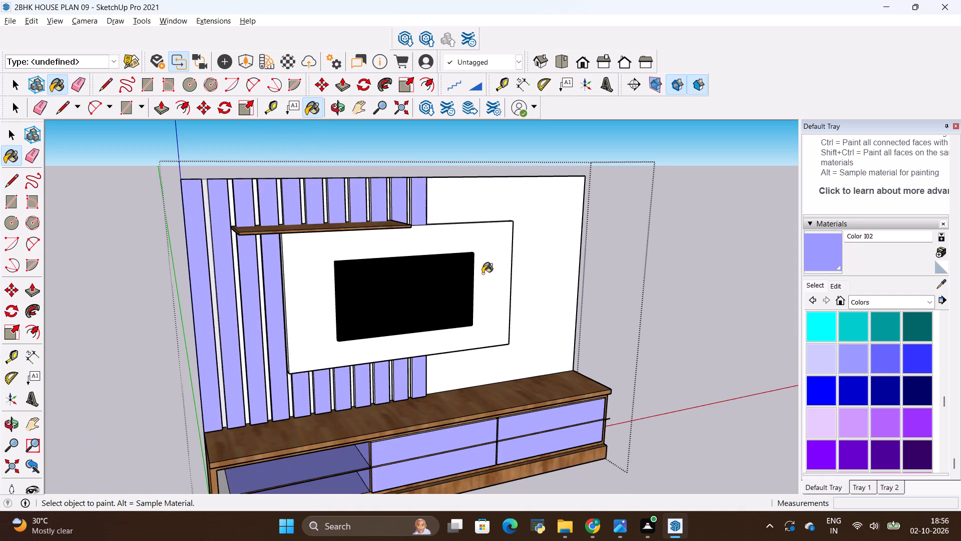
{"action": "key", "text": "space"}
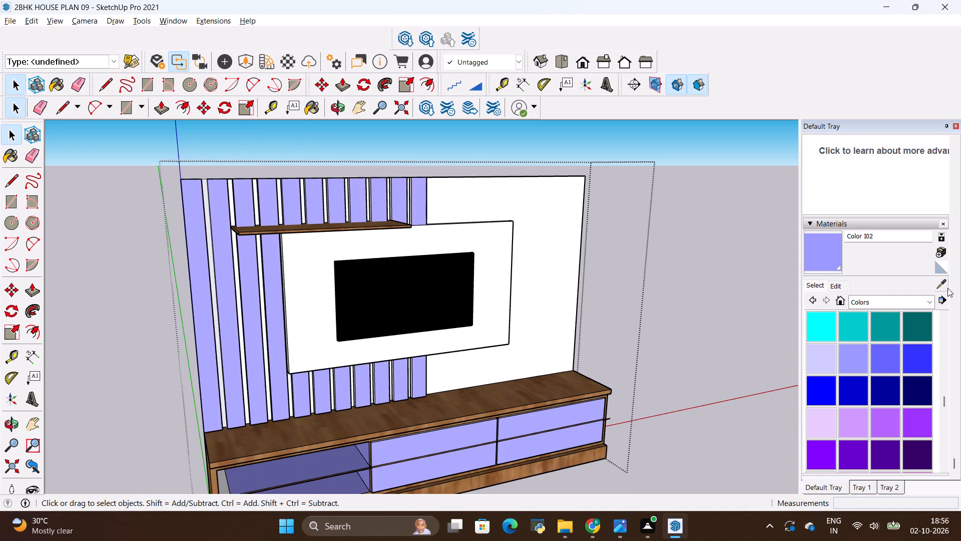
{"action": "left_click", "coordinate": [942, 251]}
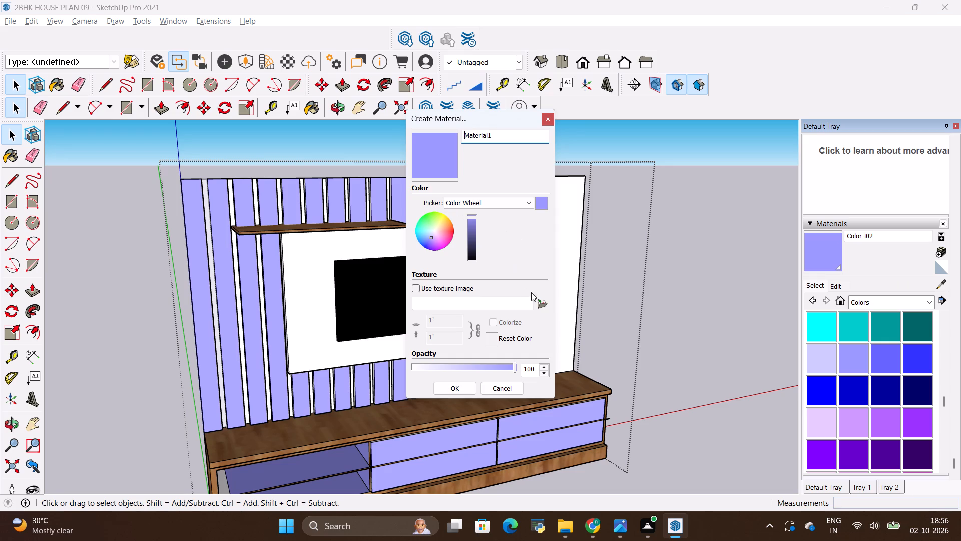
{"action": "left_click", "coordinate": [547, 301]}
{"action": "scroll", "coordinate": [481, 240], "scroll_direction": "down", "scroll_amount": 2}
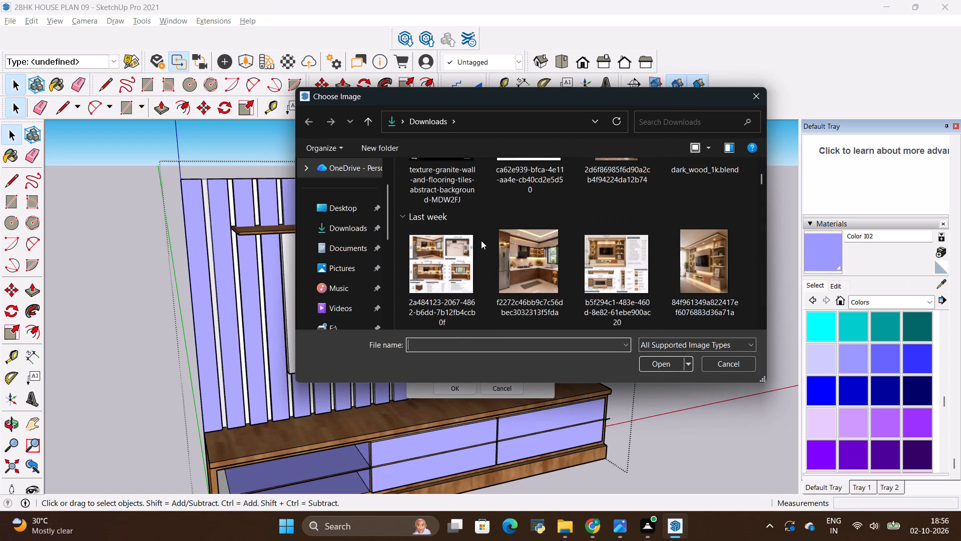
{"action": "scroll", "coordinate": [467, 244], "scroll_direction": "up", "scroll_amount": 1}
{"action": "scroll", "coordinate": [456, 225], "scroll_direction": "down", "scroll_amount": 2}
{"action": "left_click", "coordinate": [454, 249]}
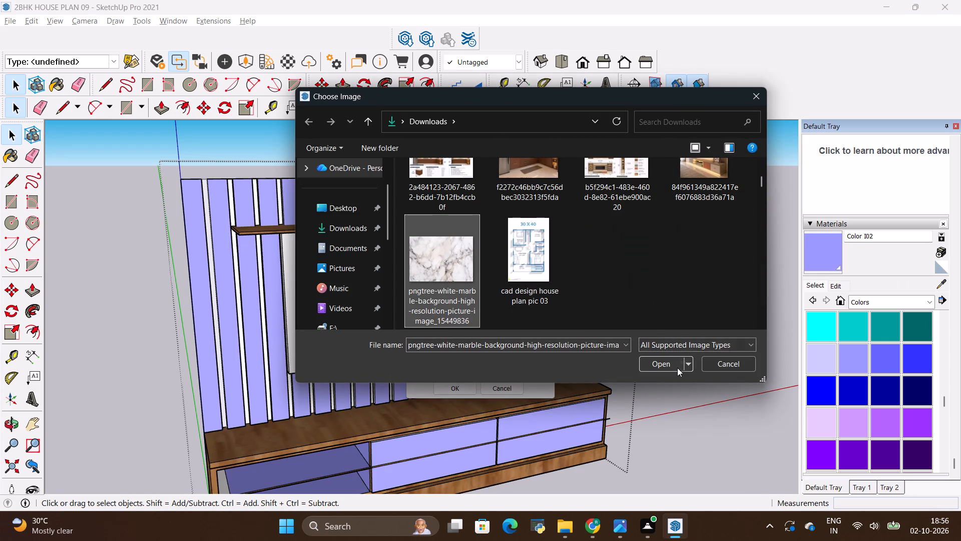
{"action": "left_click", "coordinate": [677, 368]}
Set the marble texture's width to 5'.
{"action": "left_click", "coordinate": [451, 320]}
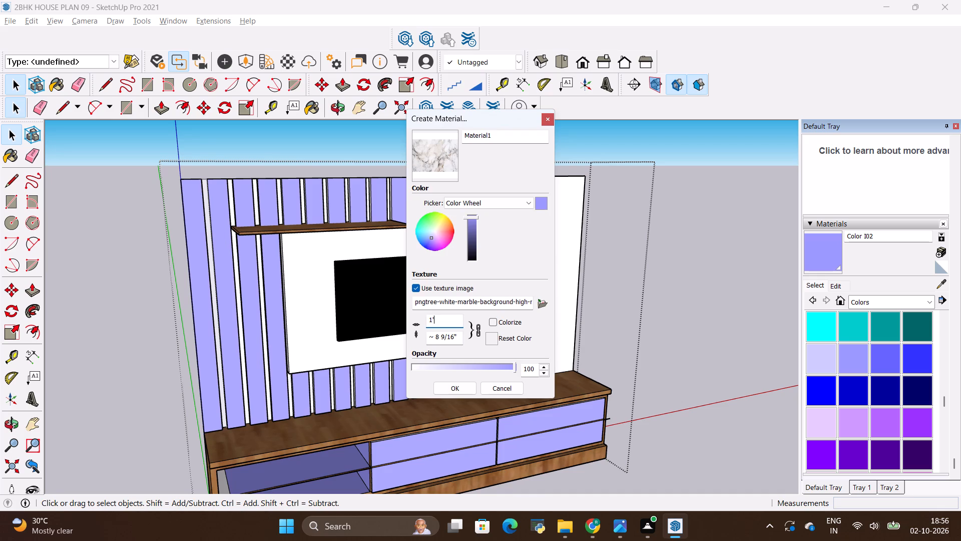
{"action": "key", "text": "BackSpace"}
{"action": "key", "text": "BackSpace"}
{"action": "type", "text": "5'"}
Set the marble texture's height to 5' with its proportions linked, and finish creating the material.
{"action": "triple_click", "coordinate": [448, 343]}
{"action": "triple_click", "coordinate": [448, 342]}
{"action": "key", "text": "BackSpace"}
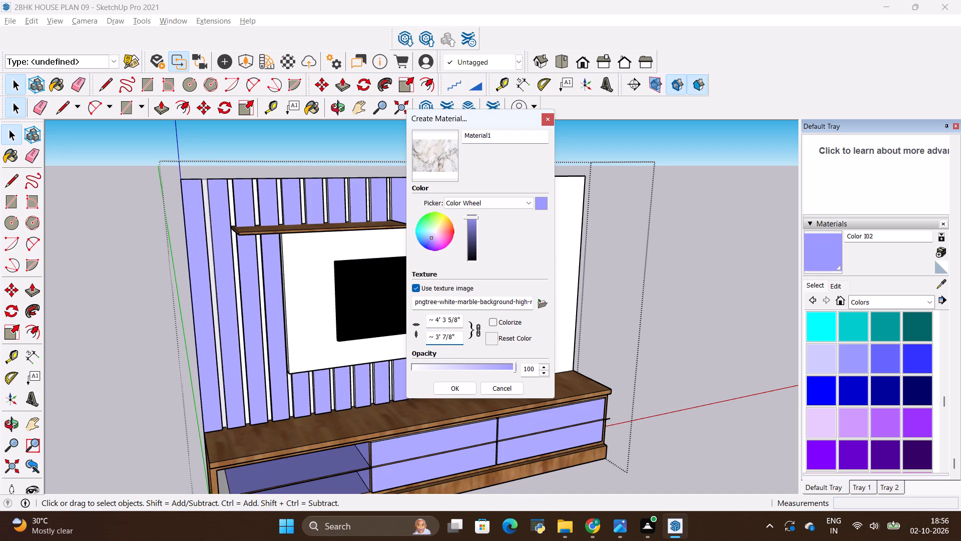
{"action": "type", "text": "5'"}
{"action": "key", "text": "Return"}
{"action": "left_click", "coordinate": [452, 394]}
{"action": "left_click", "coordinate": [495, 291]}
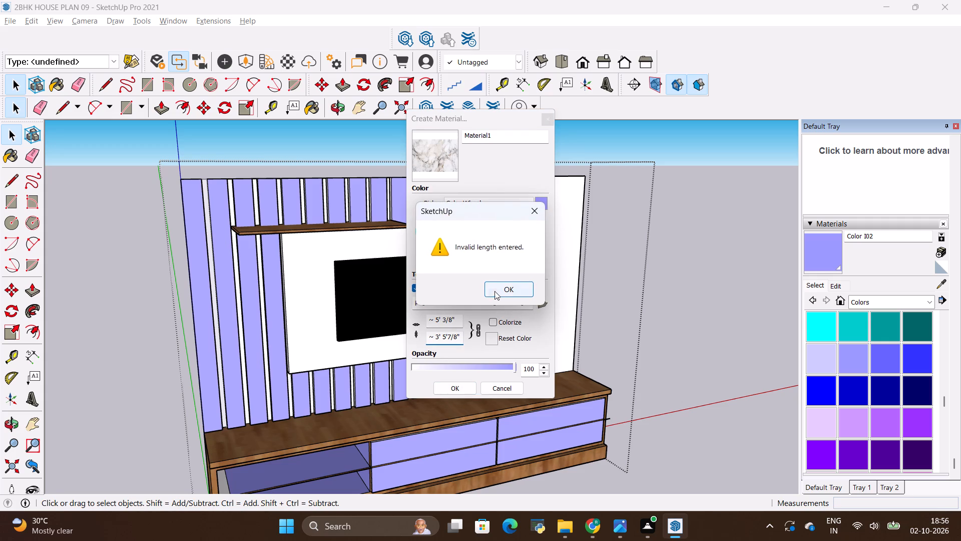
{"action": "scroll", "coordinate": [449, 325], "scroll_direction": "up", "scroll_amount": 3}
{"action": "key", "text": "BackSpace"}
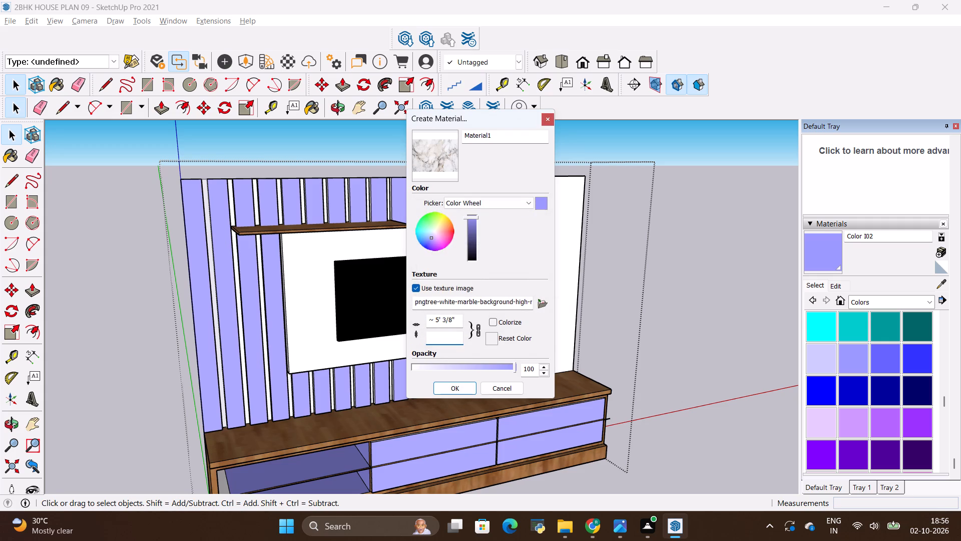
{"action": "type", "text": "5'"}
{"action": "key", "text": "Return"}
{"action": "left_click", "coordinate": [457, 393]}
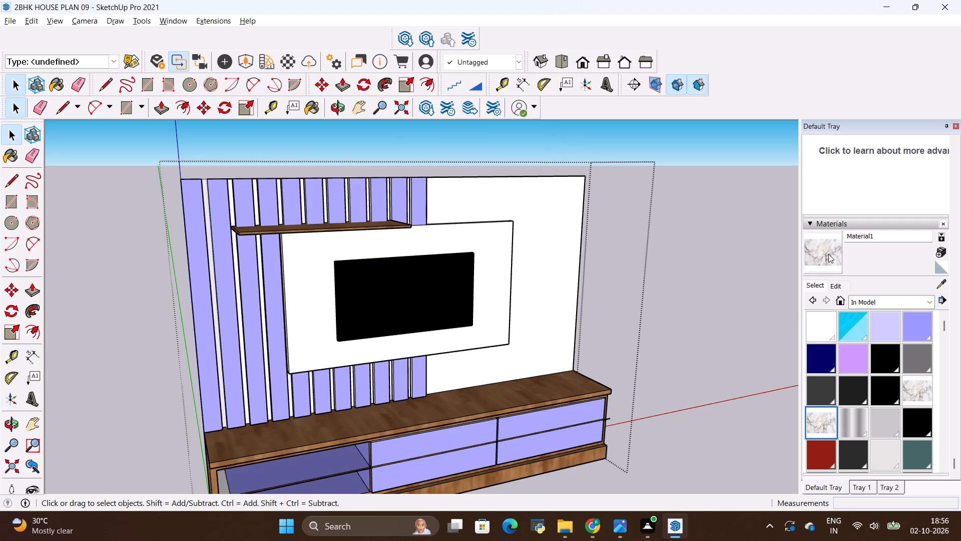
Paint the front face of the raised panel behind the TV with the new white marble material.
{"action": "left_click", "coordinate": [824, 252]}
{"action": "scroll", "coordinate": [500, 258], "scroll_direction": "up", "scroll_amount": 4}
{"action": "left_click", "coordinate": [489, 279]}
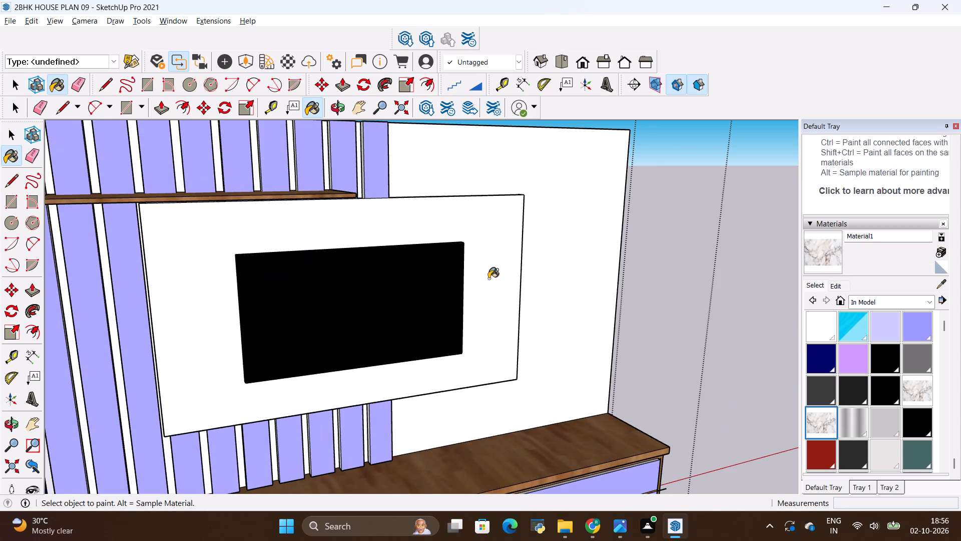
{"action": "scroll", "coordinate": [499, 318], "scroll_direction": "down", "scroll_amount": 4}
{"action": "scroll", "coordinate": [420, 301], "scroll_direction": "up", "scroll_amount": 4}
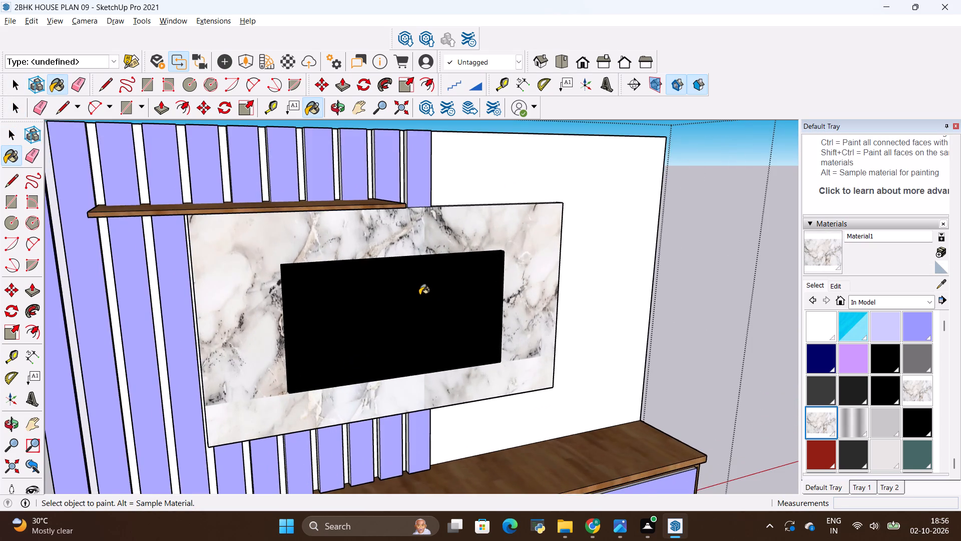
Examine the marble TV panel, the slatted wall, the plain back wall and the cabinet from near and far.
{"action": "scroll", "coordinate": [419, 295], "scroll_direction": "down", "scroll_amount": 4}
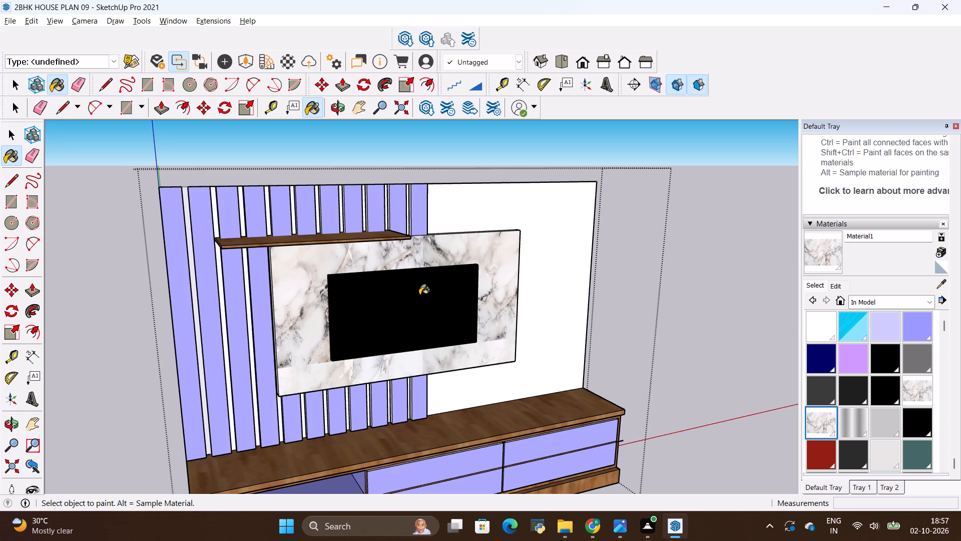
{"action": "scroll", "coordinate": [346, 353], "scroll_direction": "up", "scroll_amount": 7}
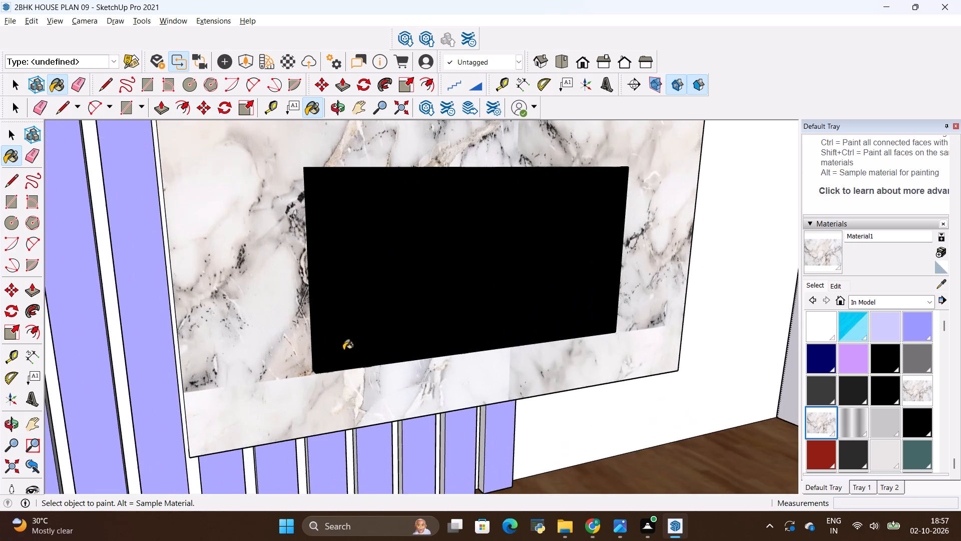
{"action": "scroll", "coordinate": [343, 350], "scroll_direction": "up", "scroll_amount": 5}
{"action": "scroll", "coordinate": [287, 389], "scroll_direction": "down", "scroll_amount": 6}
{"action": "scroll", "coordinate": [522, 405], "scroll_direction": "down", "scroll_amount": 1}
{"action": "middle_click_drag", "start_coordinate": [523, 405], "coordinate": [396, 368]}
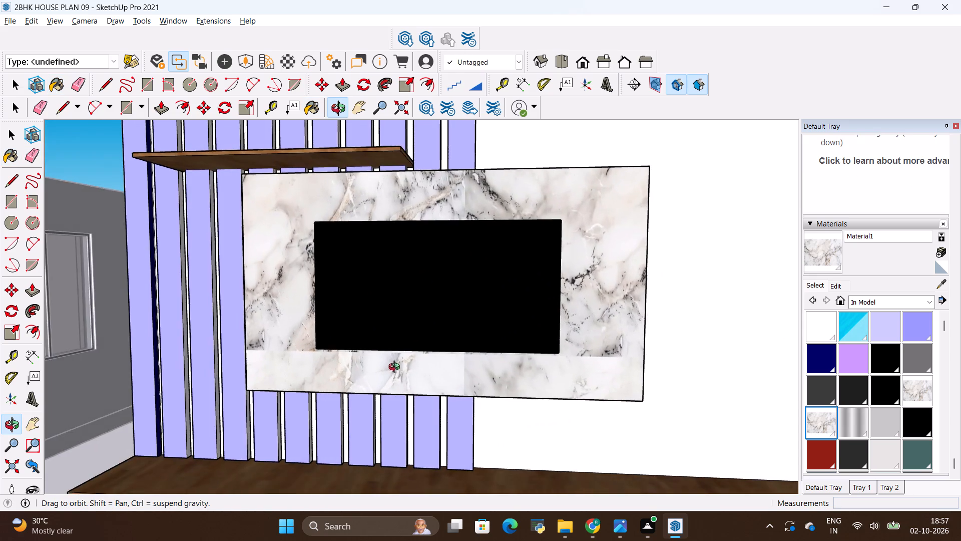
{"action": "middle_click_drag", "start_coordinate": [396, 368], "coordinate": [467, 407]}
{"action": "scroll", "coordinate": [468, 407], "scroll_direction": "down", "scroll_amount": 3}
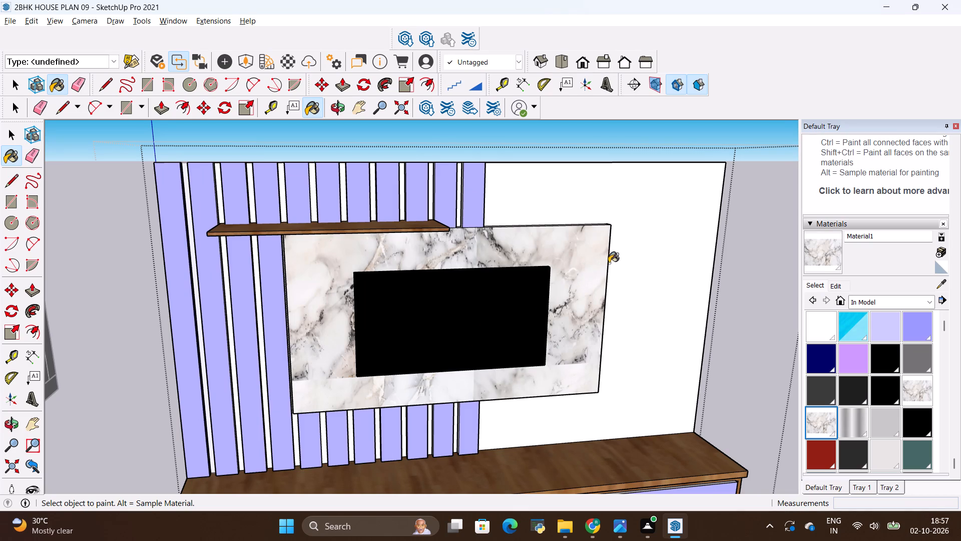
{"action": "key", "text": "space"}
{"action": "left_click", "coordinate": [660, 216]}
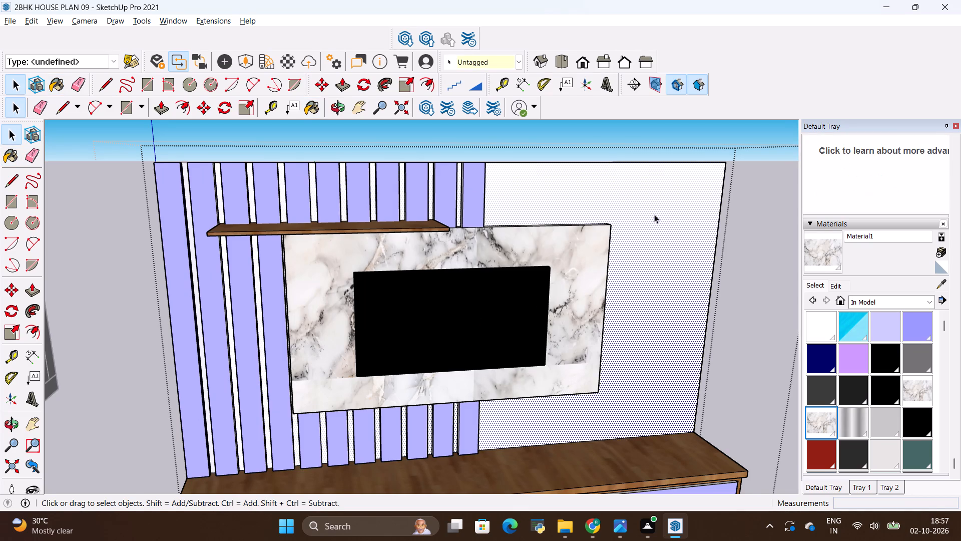
{"action": "scroll", "coordinate": [651, 214], "scroll_direction": "up", "scroll_amount": 1}
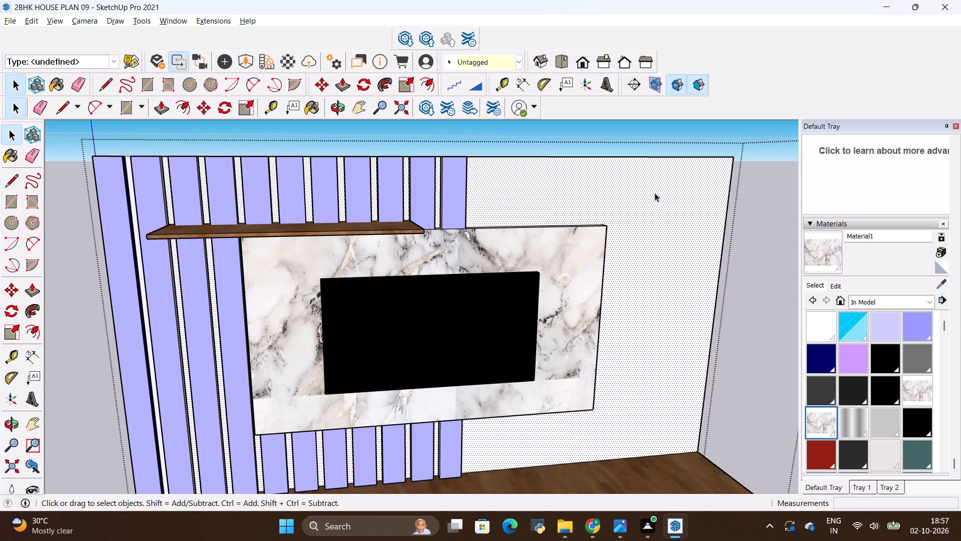
{"action": "scroll", "coordinate": [652, 195], "scroll_direction": "down", "scroll_amount": 8}
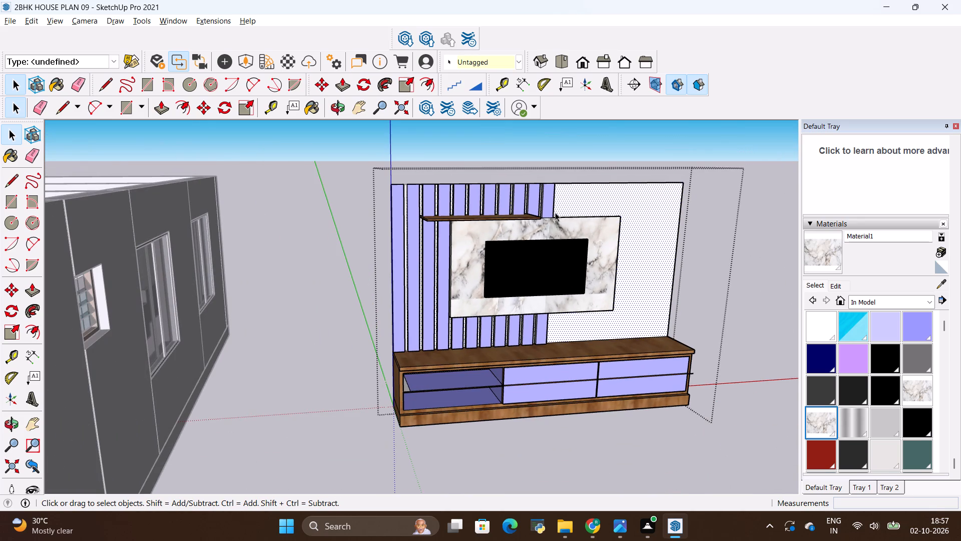
{"action": "scroll", "coordinate": [497, 225], "scroll_direction": "up", "scroll_amount": 4}
{"action": "scroll", "coordinate": [473, 236], "scroll_direction": "down", "scroll_amount": 4}
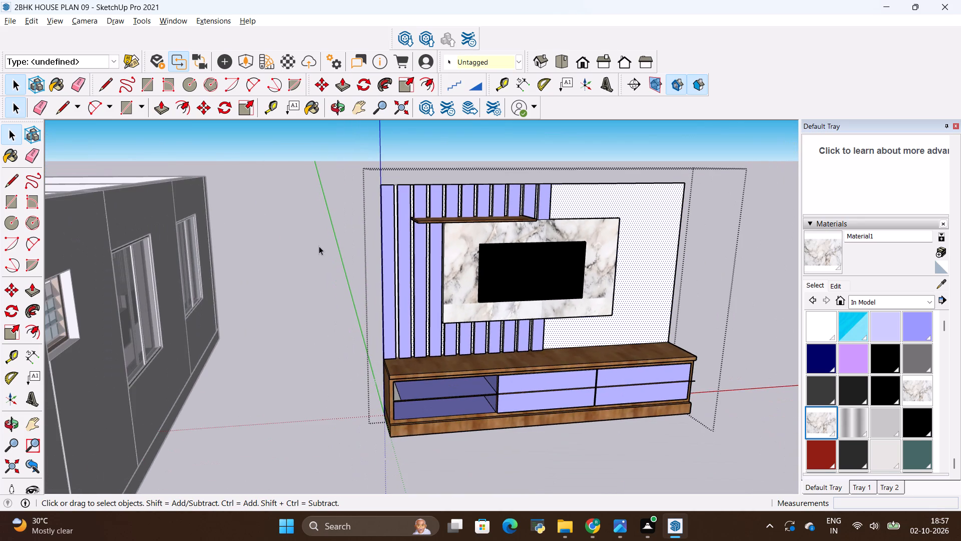
{"action": "key", "text": "space"}
{"action": "left_click", "coordinate": [319, 245]}
{"action": "scroll", "coordinate": [429, 181], "scroll_direction": "up", "scroll_amount": 1}
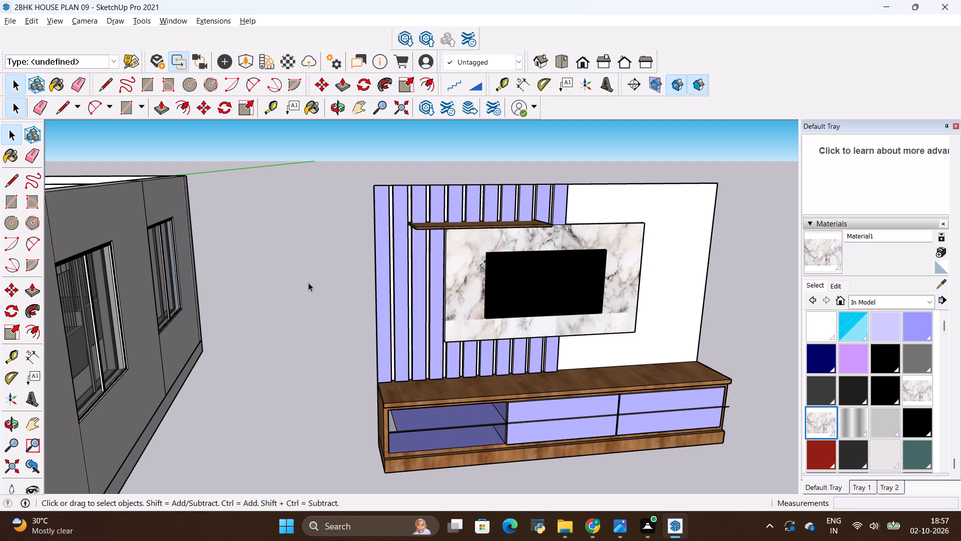
{"action": "scroll", "coordinate": [308, 283], "scroll_direction": "down", "scroll_amount": 4}
{"action": "scroll", "coordinate": [432, 280], "scroll_direction": "up", "scroll_amount": 6}
{"action": "scroll", "coordinate": [519, 194], "scroll_direction": "up", "scroll_amount": 6}
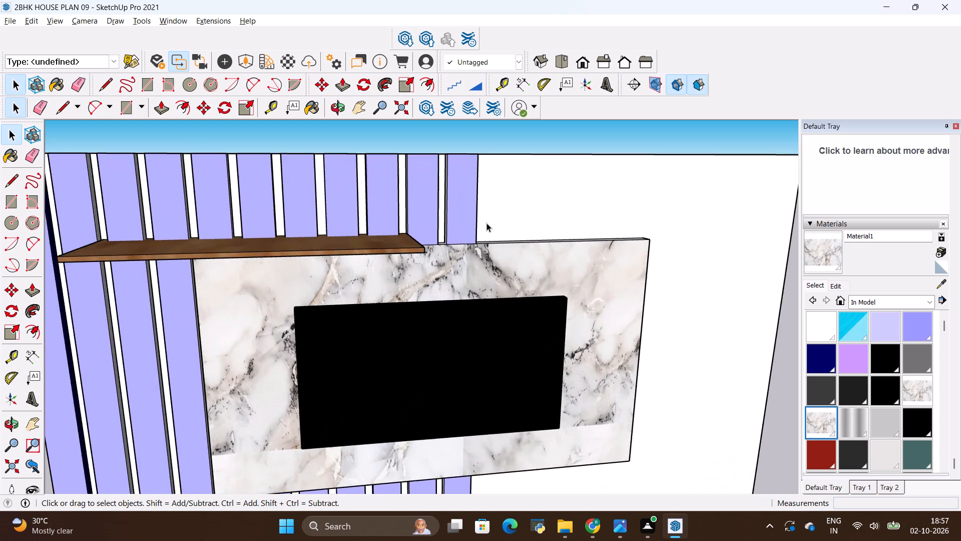
{"action": "scroll", "coordinate": [410, 225], "scroll_direction": "up", "scroll_amount": 4}
{"action": "scroll", "coordinate": [392, 252], "scroll_direction": "down", "scroll_amount": 5}
{"action": "scroll", "coordinate": [484, 283], "scroll_direction": "up", "scroll_amount": 4}
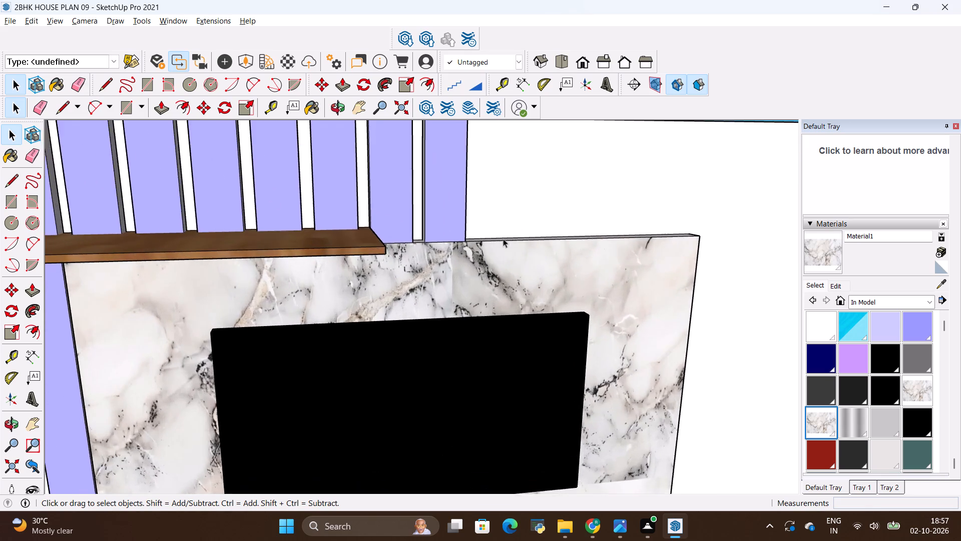
{"action": "scroll", "coordinate": [503, 238], "scroll_direction": "up", "scroll_amount": 10}
{"action": "scroll", "coordinate": [504, 262], "scroll_direction": "down", "scroll_amount": 15}
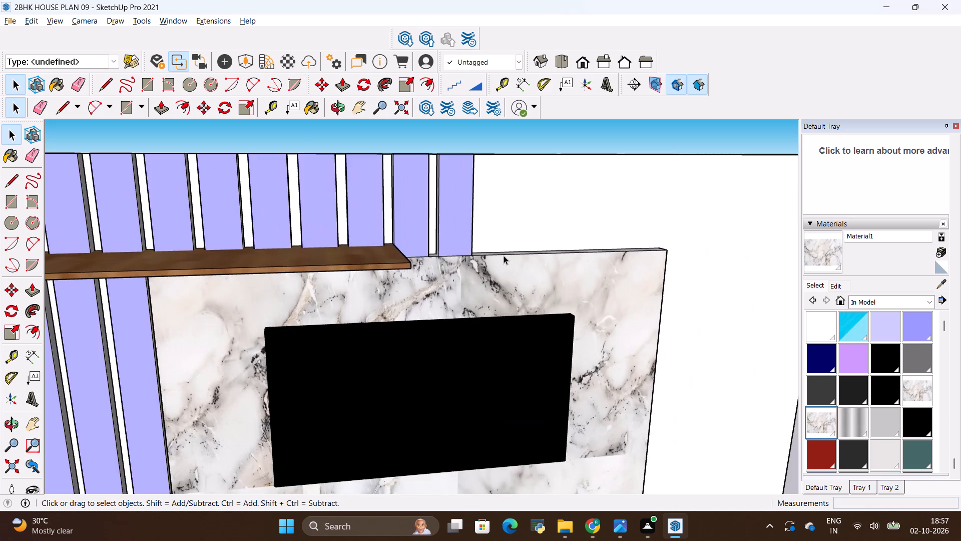
{"action": "scroll", "coordinate": [504, 255], "scroll_direction": "down", "scroll_amount": 13}
{"action": "scroll", "coordinate": [375, 408], "scroll_direction": "up", "scroll_amount": 3}
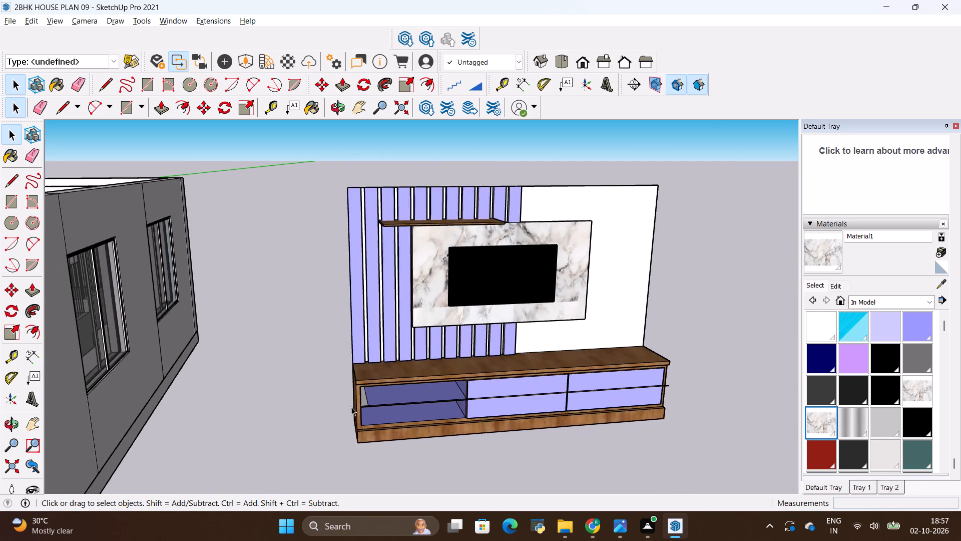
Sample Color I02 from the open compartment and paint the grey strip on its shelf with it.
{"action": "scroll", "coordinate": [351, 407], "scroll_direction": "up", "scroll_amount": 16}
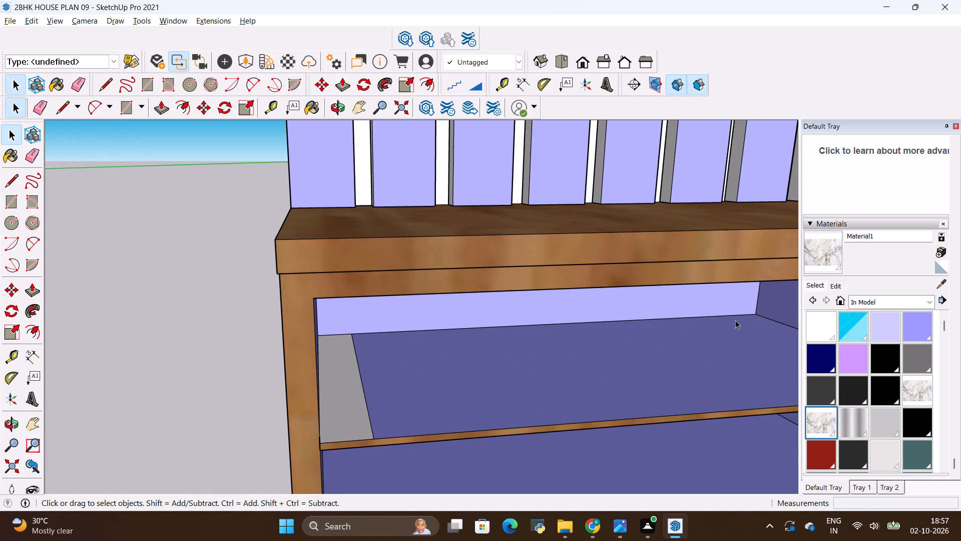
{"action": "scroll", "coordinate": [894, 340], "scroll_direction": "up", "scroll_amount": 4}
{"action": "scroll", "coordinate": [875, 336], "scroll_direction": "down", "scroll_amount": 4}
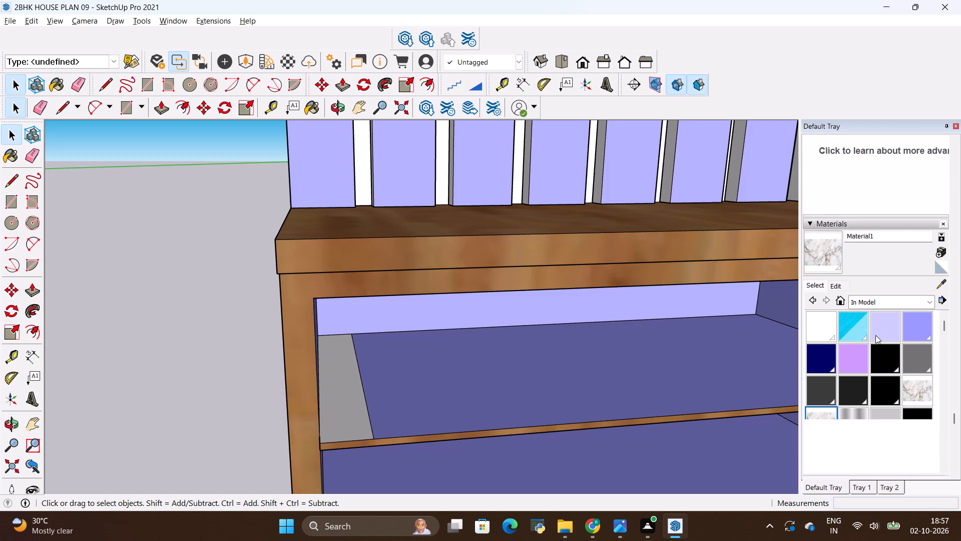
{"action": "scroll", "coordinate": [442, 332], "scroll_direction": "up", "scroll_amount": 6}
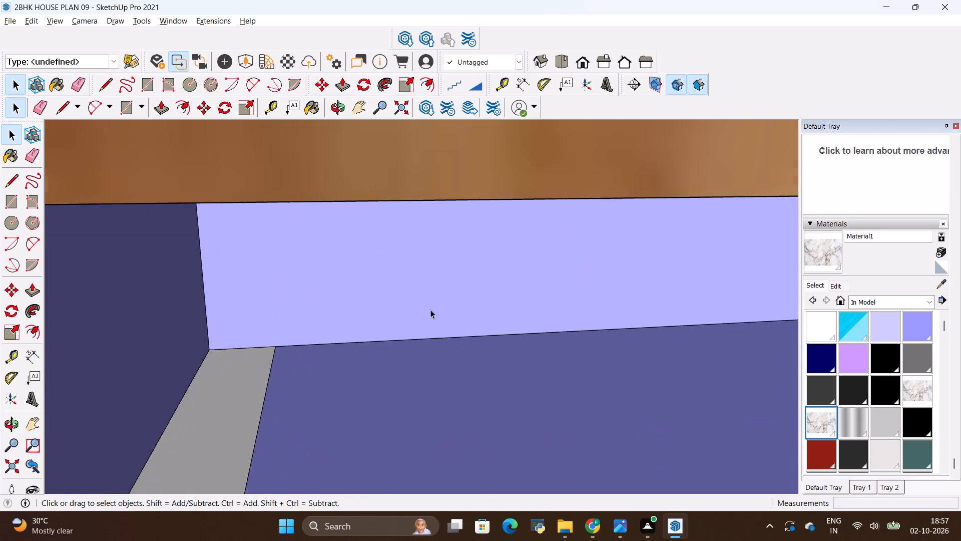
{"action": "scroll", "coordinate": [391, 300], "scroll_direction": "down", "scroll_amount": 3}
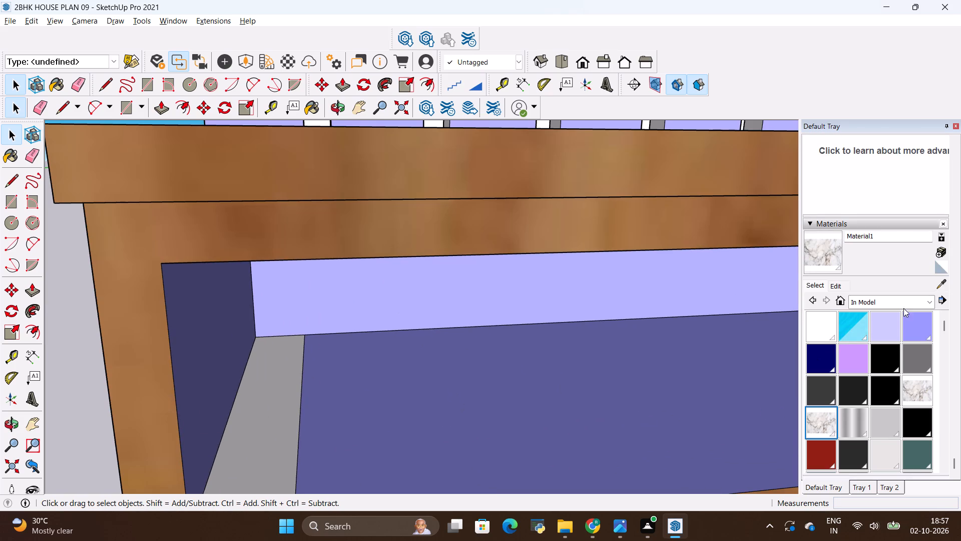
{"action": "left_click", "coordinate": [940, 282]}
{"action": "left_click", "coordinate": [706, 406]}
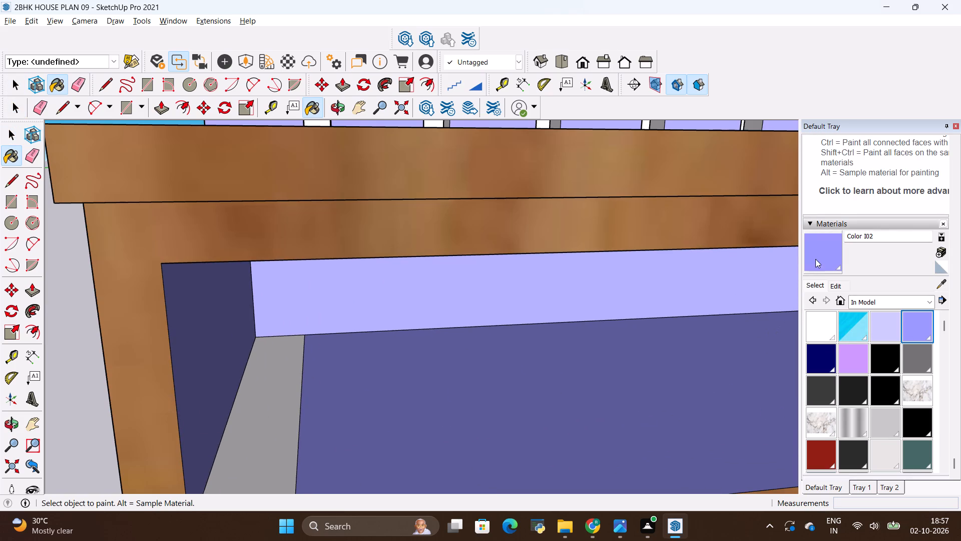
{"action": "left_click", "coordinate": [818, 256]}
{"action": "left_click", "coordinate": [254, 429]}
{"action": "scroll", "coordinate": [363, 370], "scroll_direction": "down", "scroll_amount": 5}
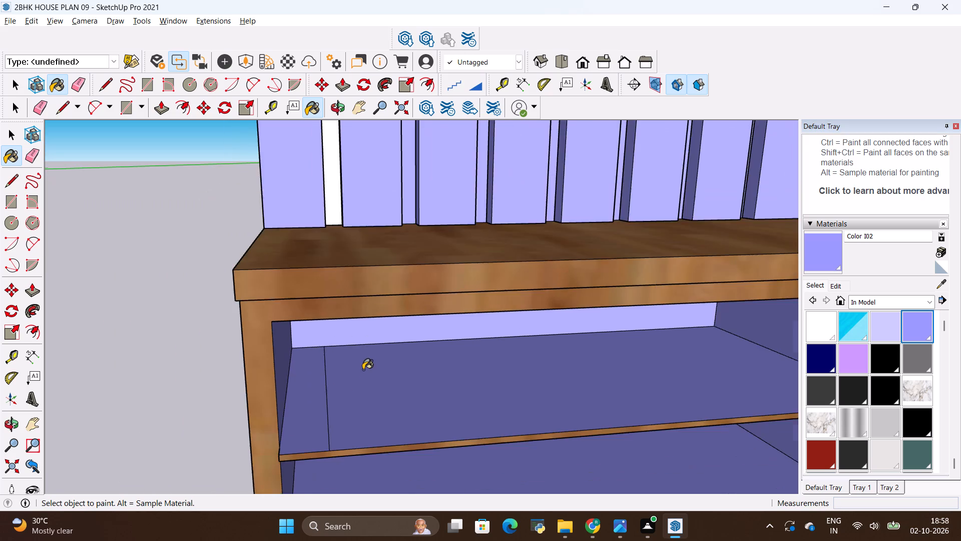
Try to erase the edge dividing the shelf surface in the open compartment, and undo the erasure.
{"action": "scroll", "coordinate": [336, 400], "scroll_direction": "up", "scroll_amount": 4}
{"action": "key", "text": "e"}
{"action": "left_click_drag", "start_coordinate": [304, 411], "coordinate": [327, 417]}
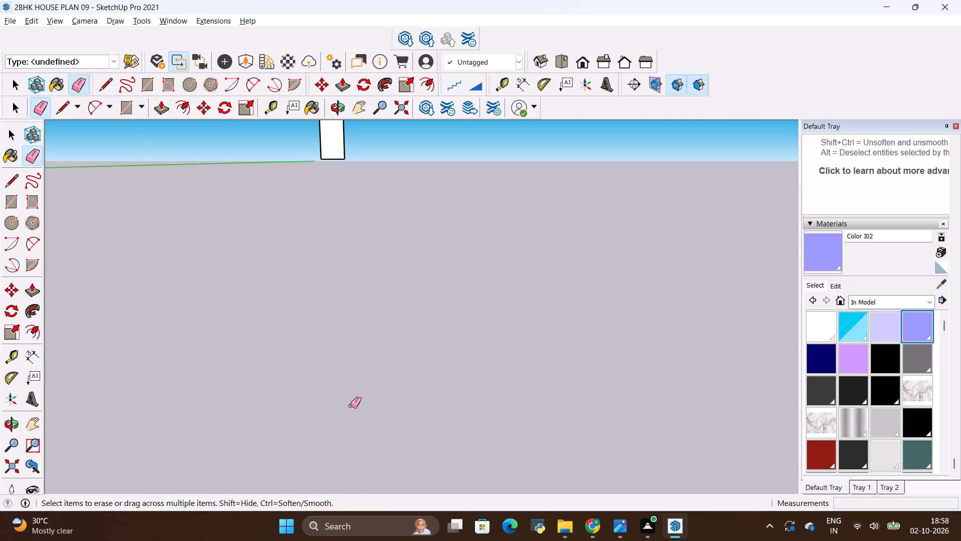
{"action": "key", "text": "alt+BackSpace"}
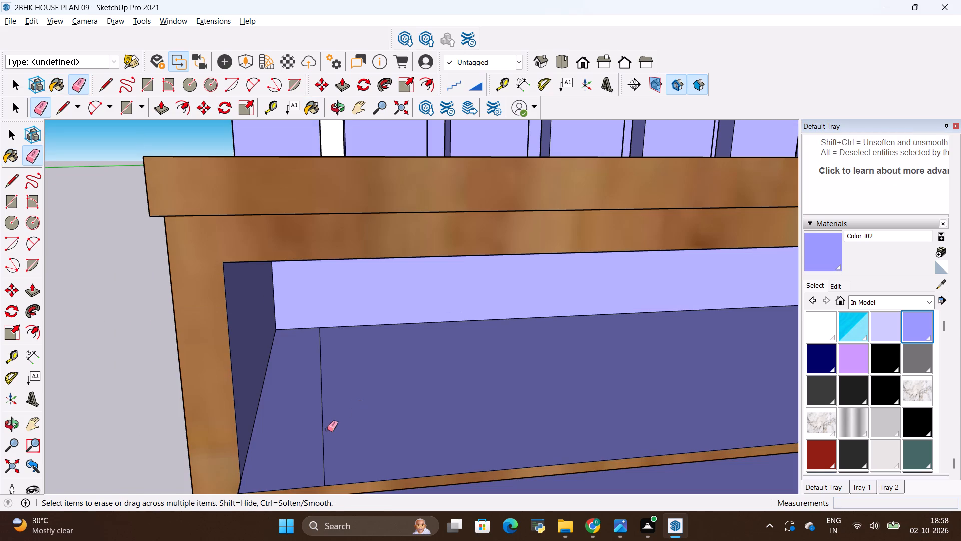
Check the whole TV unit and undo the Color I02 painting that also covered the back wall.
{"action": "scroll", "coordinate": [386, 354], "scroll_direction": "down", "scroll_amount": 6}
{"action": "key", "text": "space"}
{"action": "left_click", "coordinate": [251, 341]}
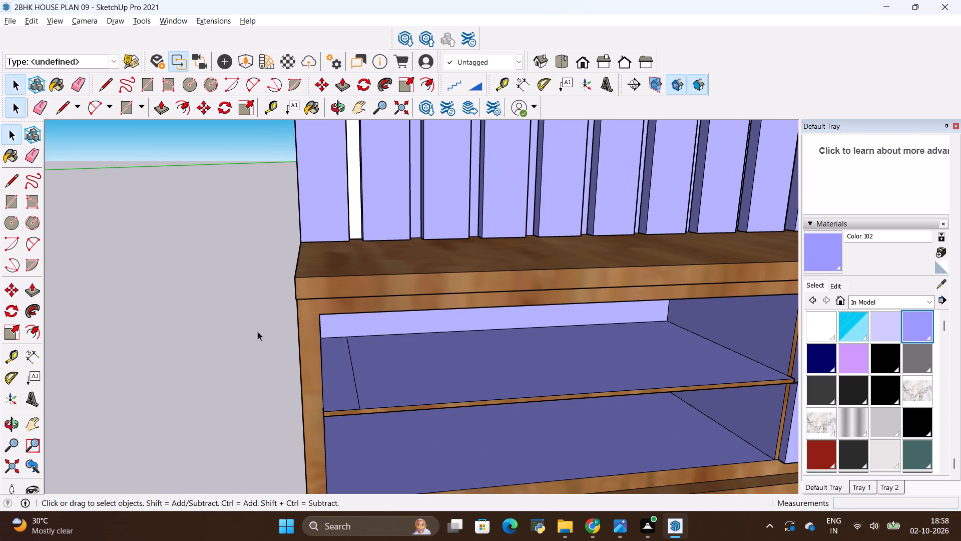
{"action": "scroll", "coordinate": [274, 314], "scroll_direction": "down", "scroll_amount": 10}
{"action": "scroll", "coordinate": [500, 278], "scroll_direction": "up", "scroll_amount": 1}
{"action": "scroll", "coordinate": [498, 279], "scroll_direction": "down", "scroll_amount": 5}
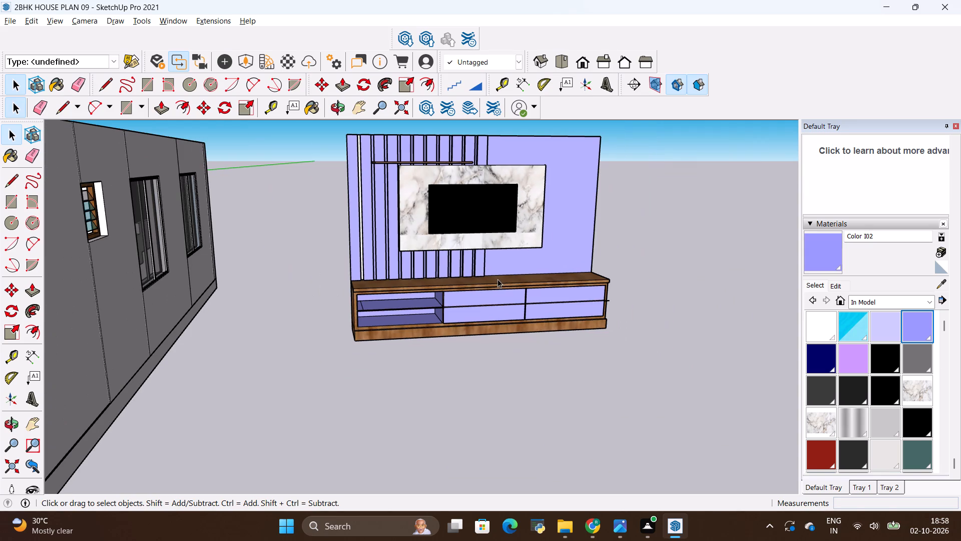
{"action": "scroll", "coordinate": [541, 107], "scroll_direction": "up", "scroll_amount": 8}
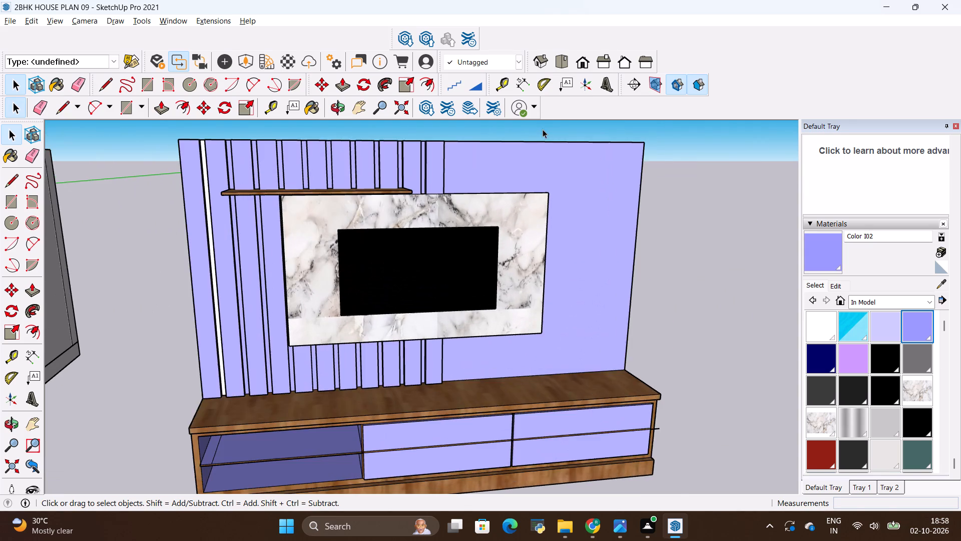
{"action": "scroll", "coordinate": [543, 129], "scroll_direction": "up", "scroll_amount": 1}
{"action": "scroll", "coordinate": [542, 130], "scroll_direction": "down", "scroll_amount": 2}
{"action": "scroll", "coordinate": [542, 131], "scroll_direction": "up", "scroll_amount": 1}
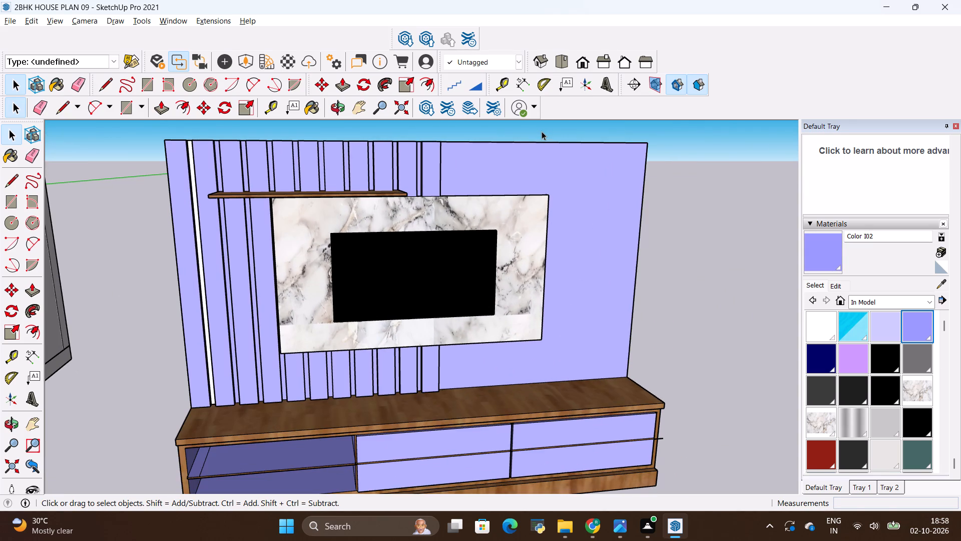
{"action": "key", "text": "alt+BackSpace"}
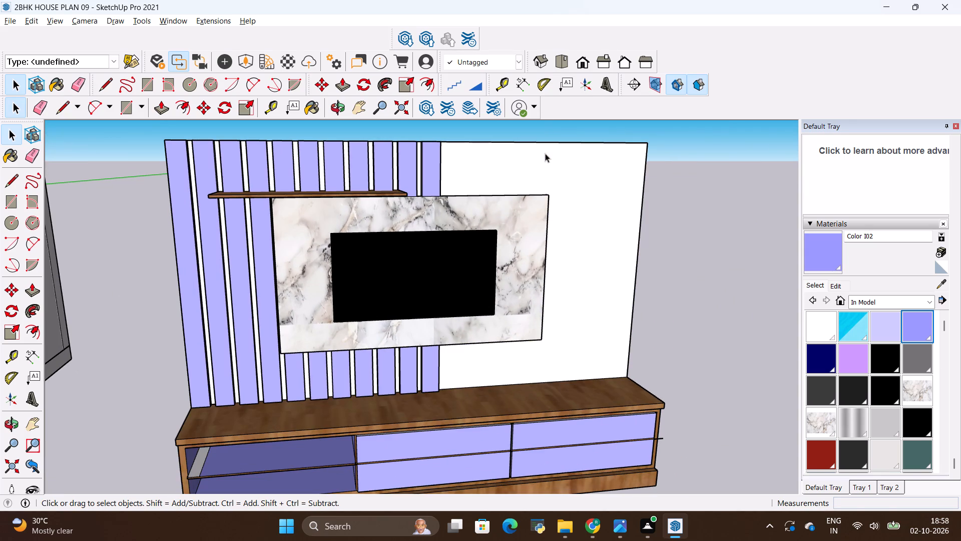
Open the TV unit group for editing and erase the edge between the grey strip and the rest of the open compartment's shelf.
{"action": "scroll", "coordinate": [543, 156], "scroll_direction": "down", "scroll_amount": 2}
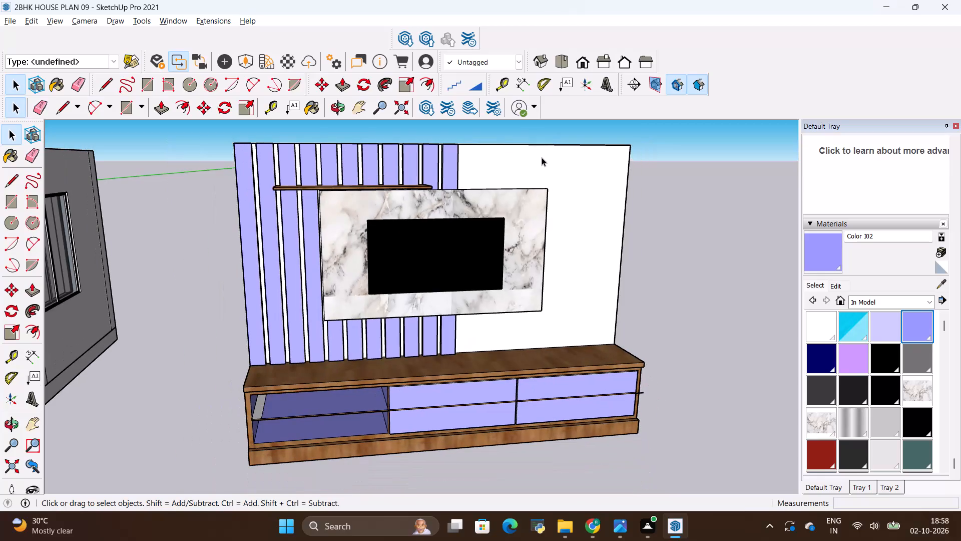
{"action": "scroll", "coordinate": [281, 392], "scroll_direction": "up", "scroll_amount": 14}
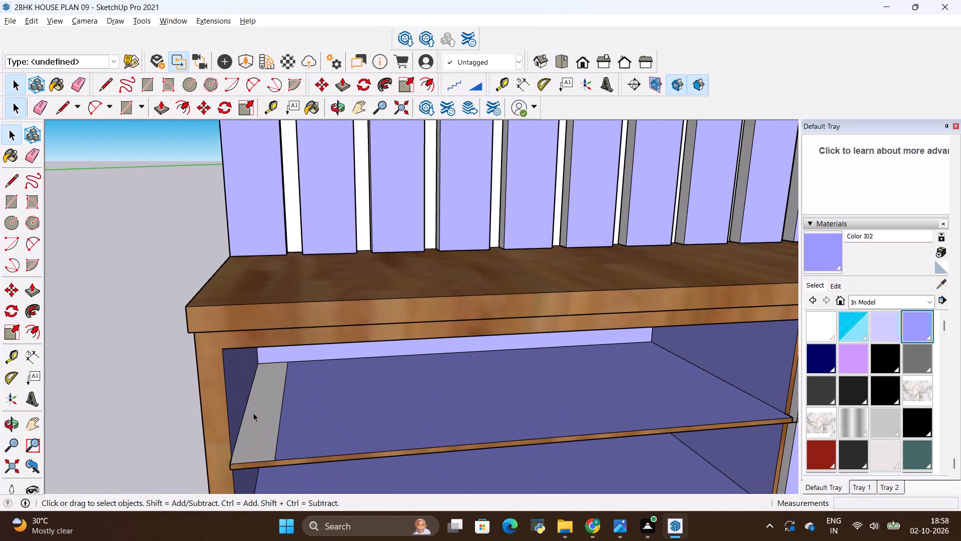
{"action": "scroll", "coordinate": [260, 414], "scroll_direction": "up", "scroll_amount": 1}
{"action": "key", "text": "space"}
{"action": "double_click", "coordinate": [316, 398]}
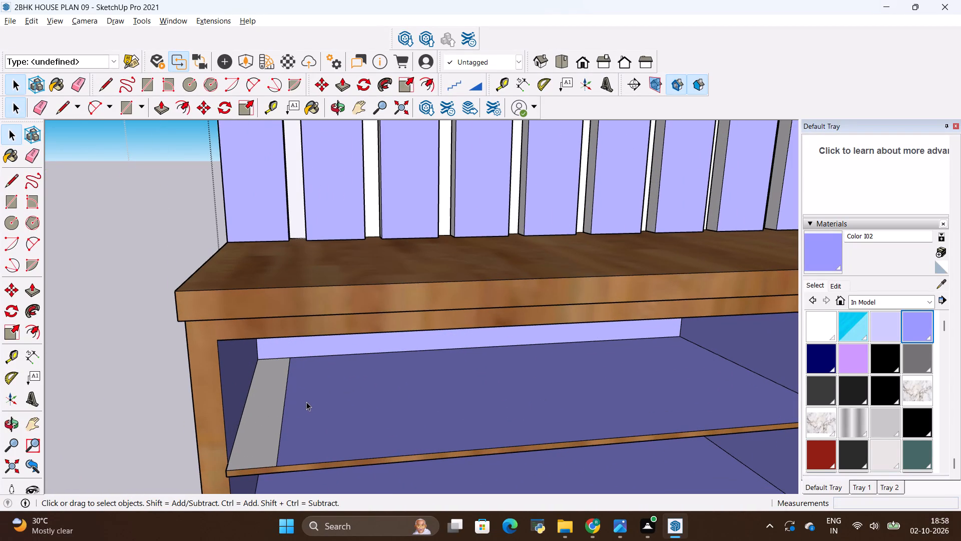
{"action": "triple_click", "coordinate": [306, 402]}
{"action": "left_click", "coordinate": [306, 402]}
{"action": "double_click", "coordinate": [301, 402]}
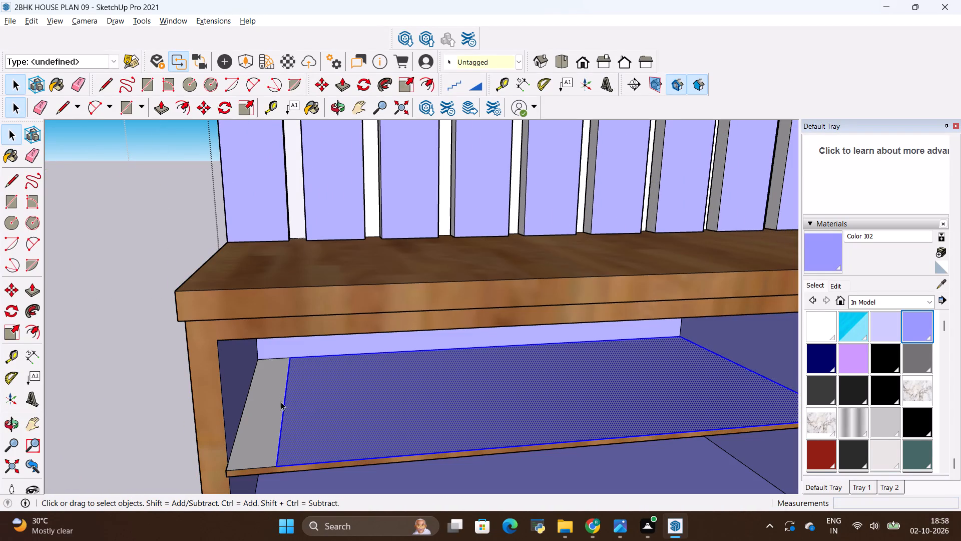
{"action": "double_click", "coordinate": [257, 401]}
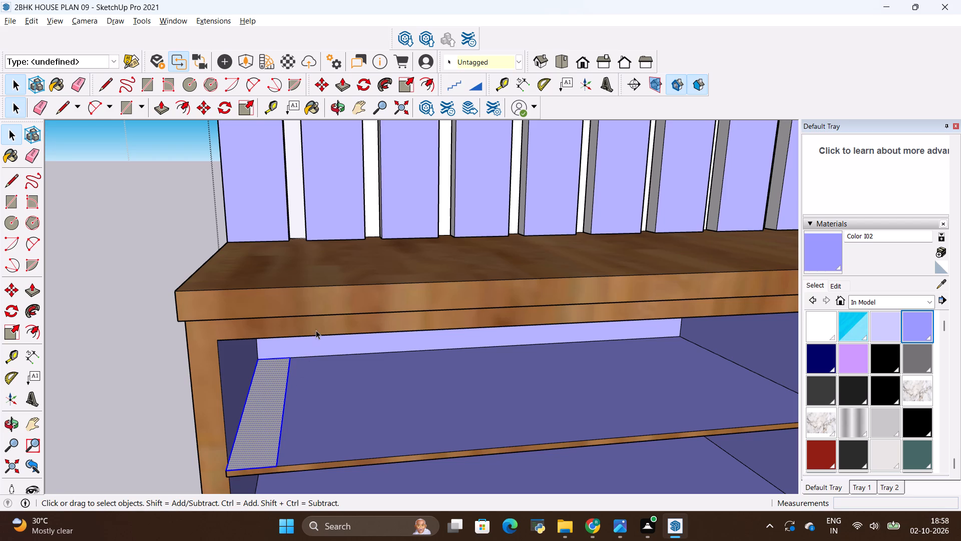
{"action": "double_click", "coordinate": [316, 329]}
{"action": "double_click", "coordinate": [314, 306]}
{"action": "left_click", "coordinate": [314, 306]}
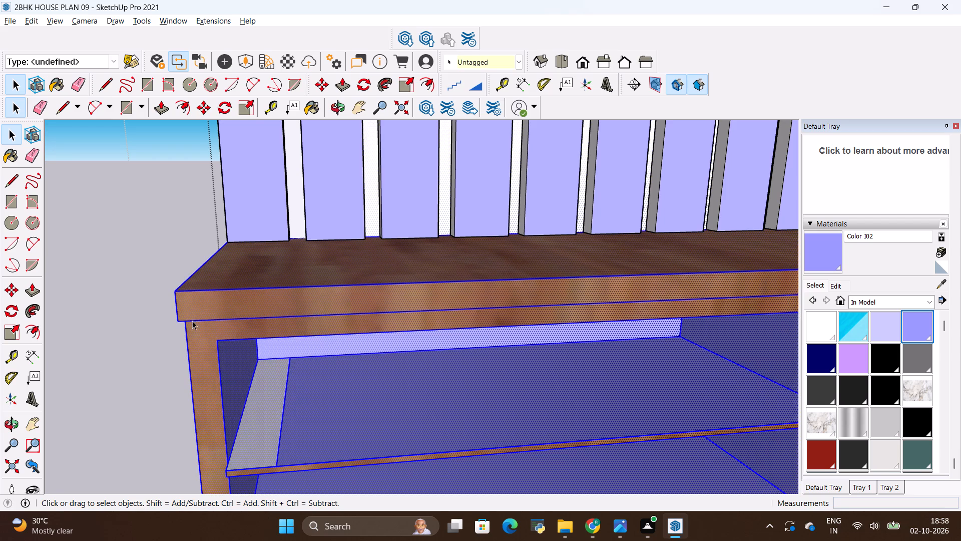
{"action": "left_click", "coordinate": [146, 311]}
{"action": "scroll", "coordinate": [167, 302], "scroll_direction": "down", "scroll_amount": 3}
{"action": "scroll", "coordinate": [230, 349], "scroll_direction": "up", "scroll_amount": 3}
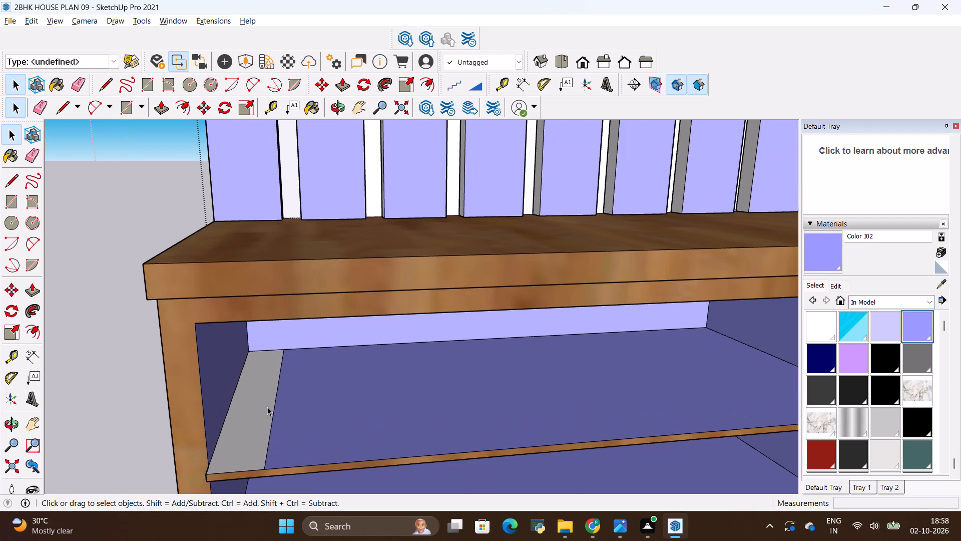
{"action": "key", "text": "e"}
{"action": "left_click", "coordinate": [273, 410]}
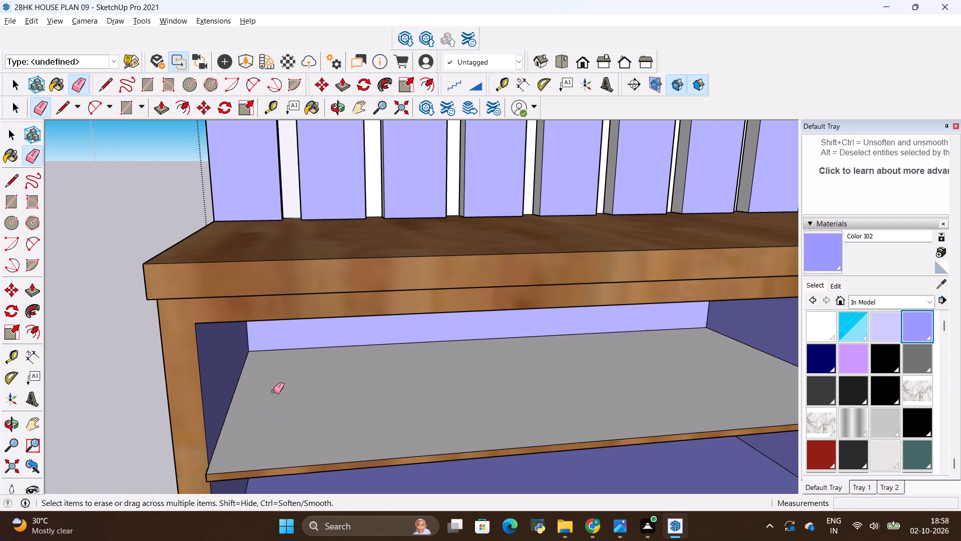
Paint the merged shelf surface in the cabinet's open compartment with Color I02.
{"action": "left_click", "coordinate": [807, 250]}
{"action": "left_click", "coordinate": [690, 369]}
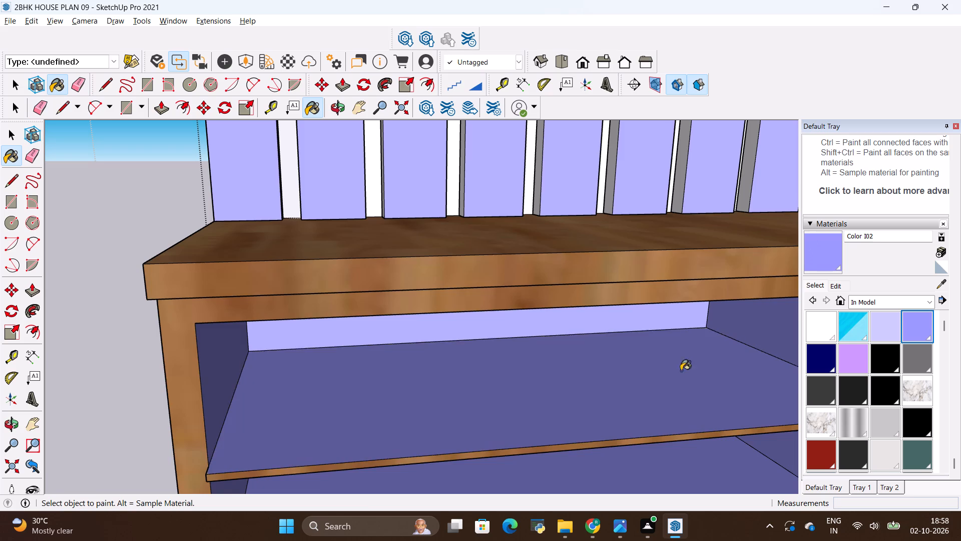
Close the TV unit group and compare the whole painted unit with the reference photo.
{"action": "scroll", "coordinate": [530, 373], "scroll_direction": "down", "scroll_amount": 8}
{"action": "key", "text": "space"}
{"action": "left_click", "coordinate": [314, 318]}
{"action": "scroll", "coordinate": [299, 312], "scroll_direction": "down", "scroll_amount": 4}
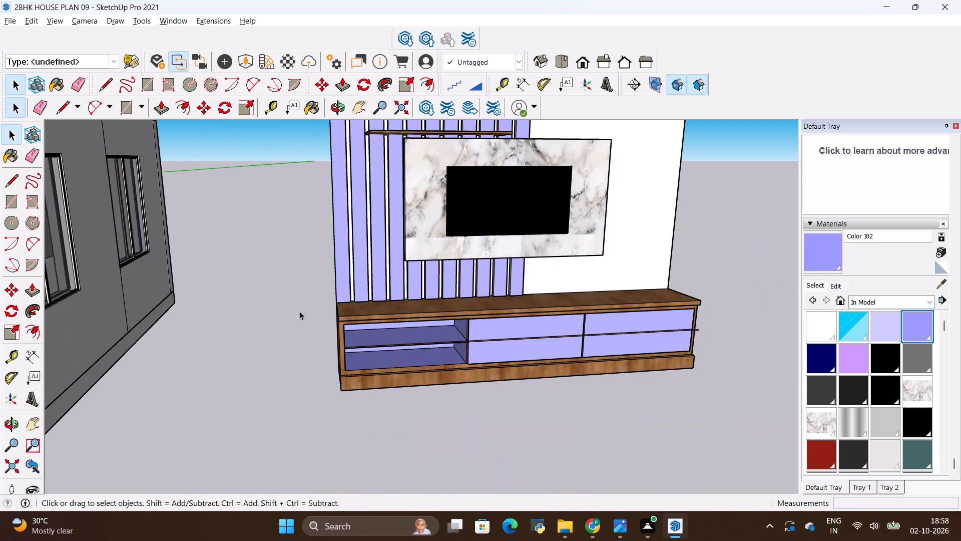
{"action": "scroll", "coordinate": [299, 311], "scroll_direction": "down", "scroll_amount": 6}
{"action": "scroll", "coordinate": [385, 258], "scroll_direction": "up", "scroll_amount": 4}
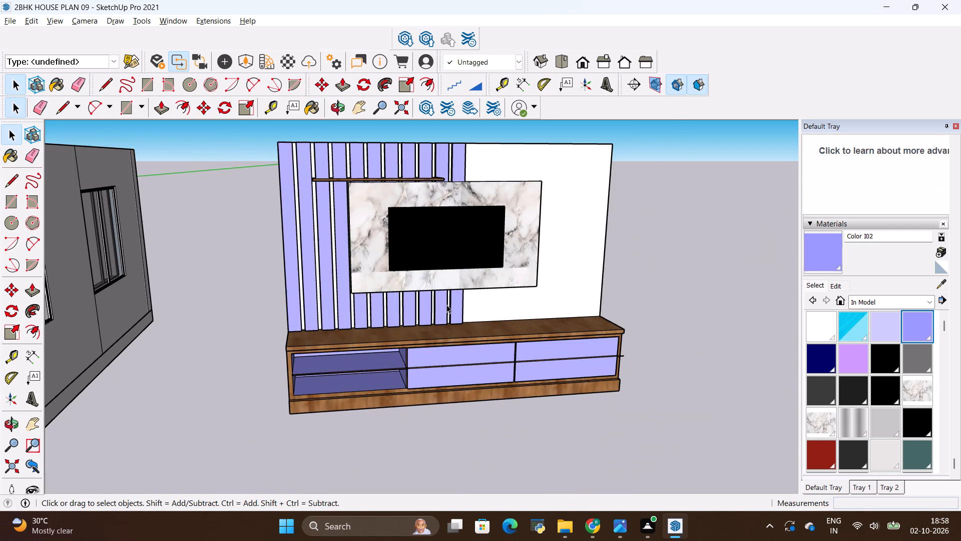
{"action": "key", "text": "alt+Tab"}
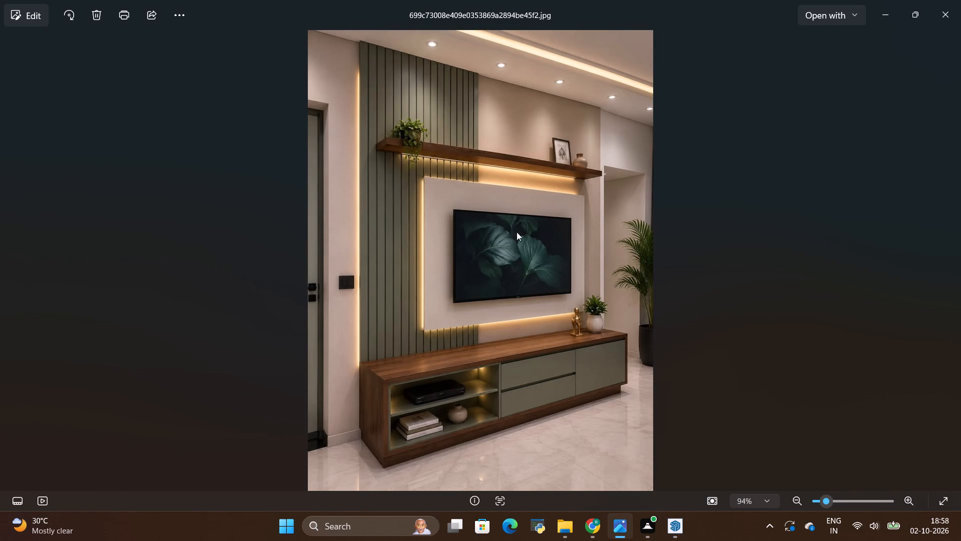
{"action": "key", "text": "alt+Tab"}
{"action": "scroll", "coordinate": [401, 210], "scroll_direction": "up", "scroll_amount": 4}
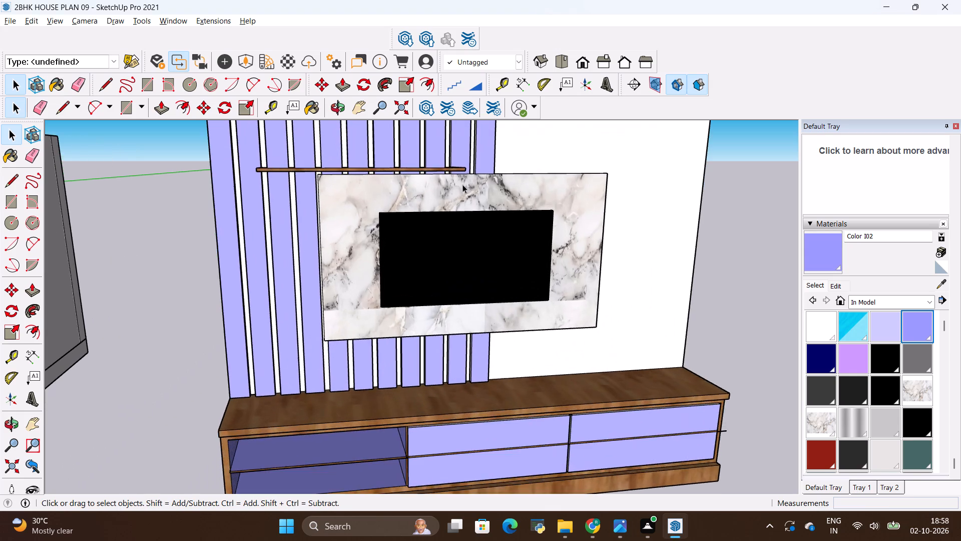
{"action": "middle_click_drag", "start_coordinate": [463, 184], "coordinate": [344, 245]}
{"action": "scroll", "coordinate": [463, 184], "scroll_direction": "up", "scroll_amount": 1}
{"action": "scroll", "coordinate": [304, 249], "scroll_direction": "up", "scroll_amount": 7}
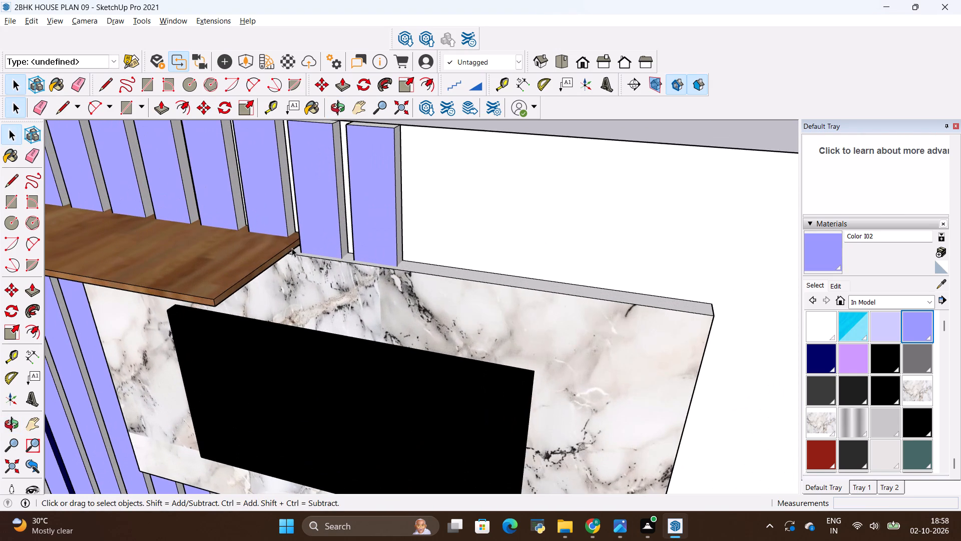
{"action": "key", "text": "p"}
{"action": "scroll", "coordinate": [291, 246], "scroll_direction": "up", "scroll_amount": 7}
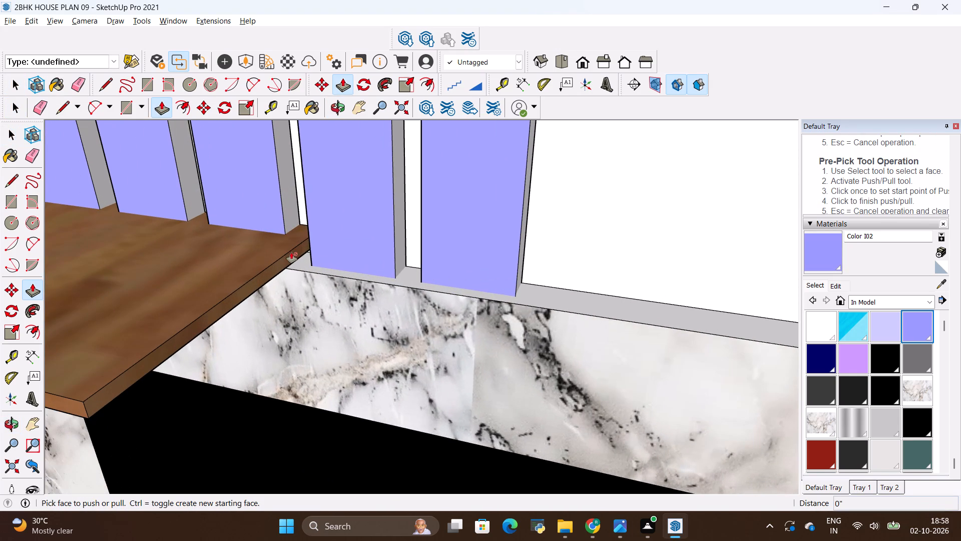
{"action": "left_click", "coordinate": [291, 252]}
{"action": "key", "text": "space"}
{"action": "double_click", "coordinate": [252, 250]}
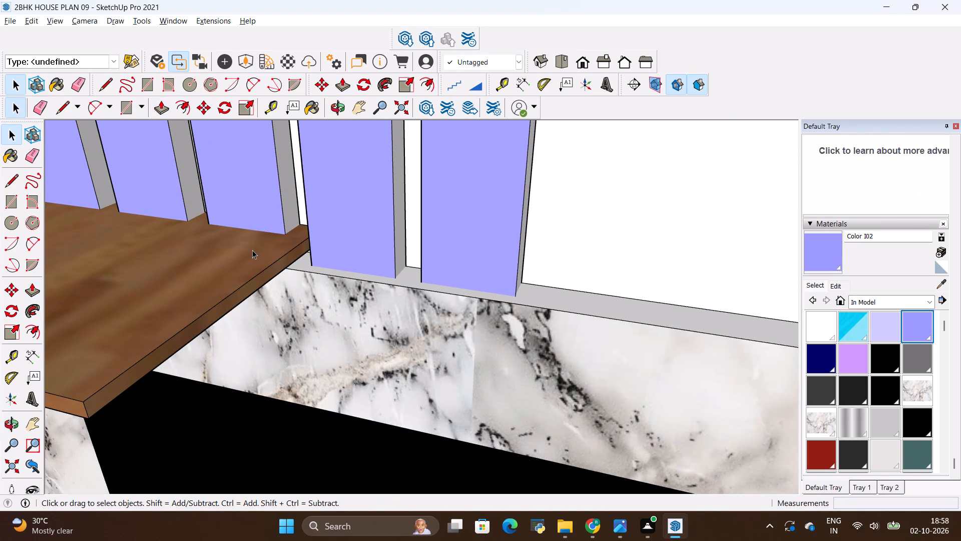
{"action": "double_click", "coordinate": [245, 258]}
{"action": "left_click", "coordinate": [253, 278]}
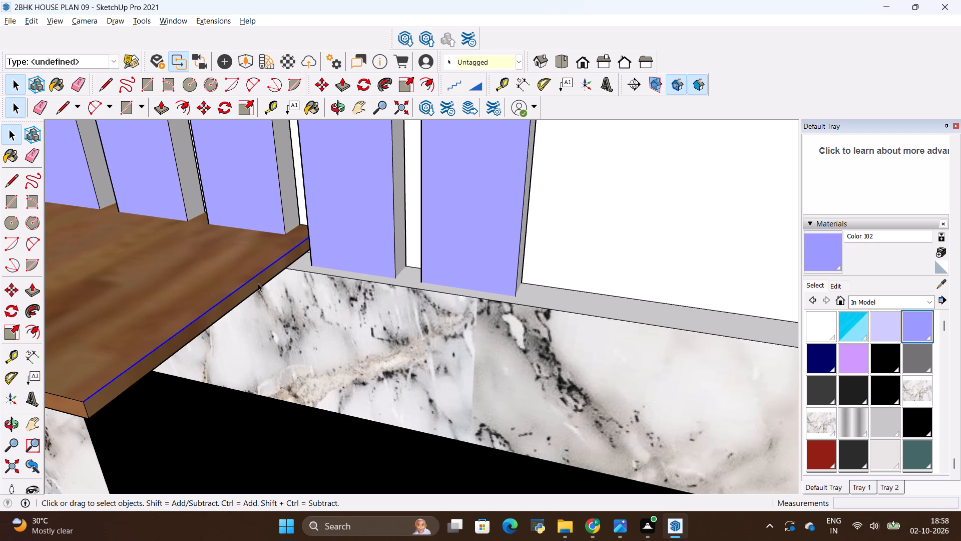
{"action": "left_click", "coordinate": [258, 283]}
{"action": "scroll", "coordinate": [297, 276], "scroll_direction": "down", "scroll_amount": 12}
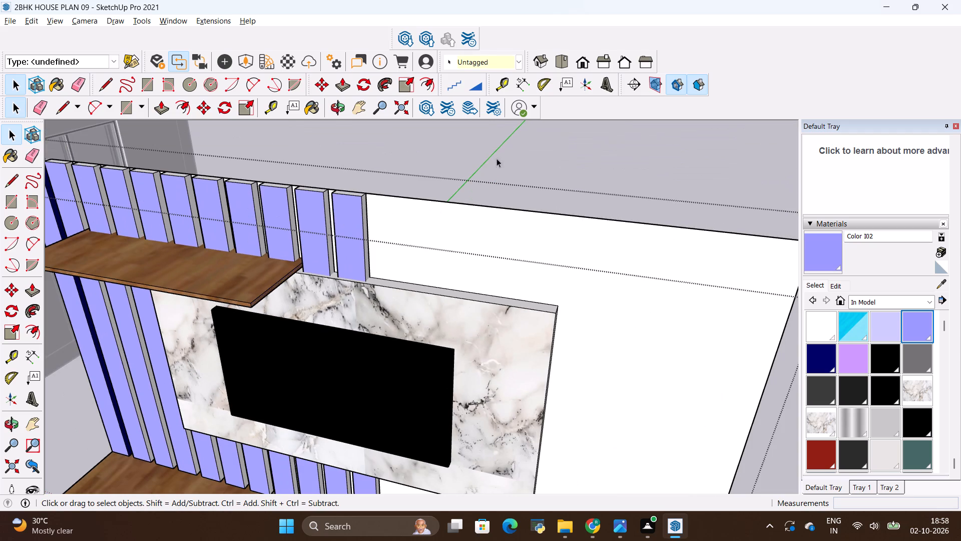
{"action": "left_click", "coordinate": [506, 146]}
Open the wall shelf for editing and Push/Pull its end face about 5' 11" past the marble panel, over the plain back wall.
{"action": "scroll", "coordinate": [285, 264], "scroll_direction": "up", "scroll_amount": 4}
{"action": "key", "text": "p"}
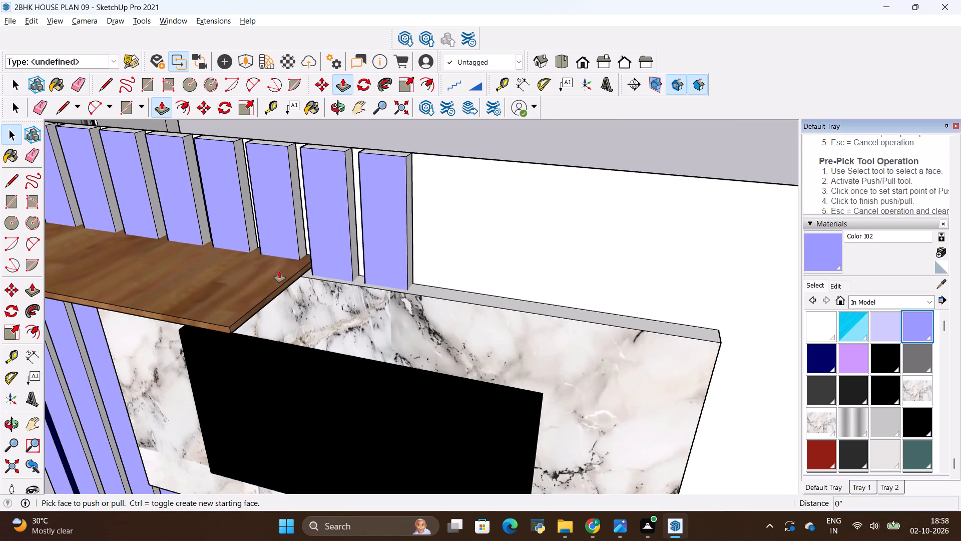
{"action": "scroll", "coordinate": [279, 272], "scroll_direction": "up", "scroll_amount": 6}
{"action": "left_click", "coordinate": [291, 286]}
{"action": "scroll", "coordinate": [314, 276], "scroll_direction": "up", "scroll_amount": 2}
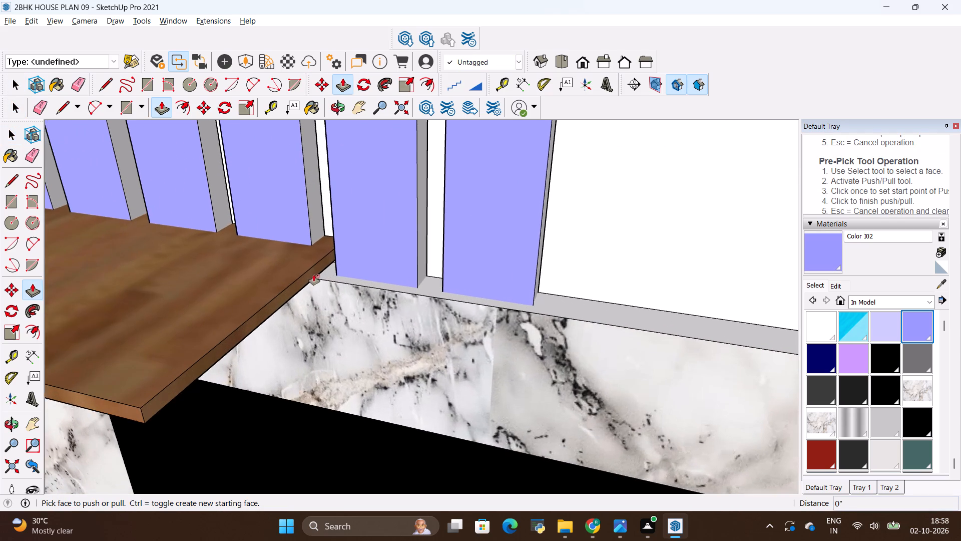
{"action": "scroll", "coordinate": [314, 275], "scroll_direction": "up", "scroll_amount": 3}
{"action": "left_click", "coordinate": [310, 275]}
{"action": "key", "text": "space"}
{"action": "double_click", "coordinate": [305, 274]}
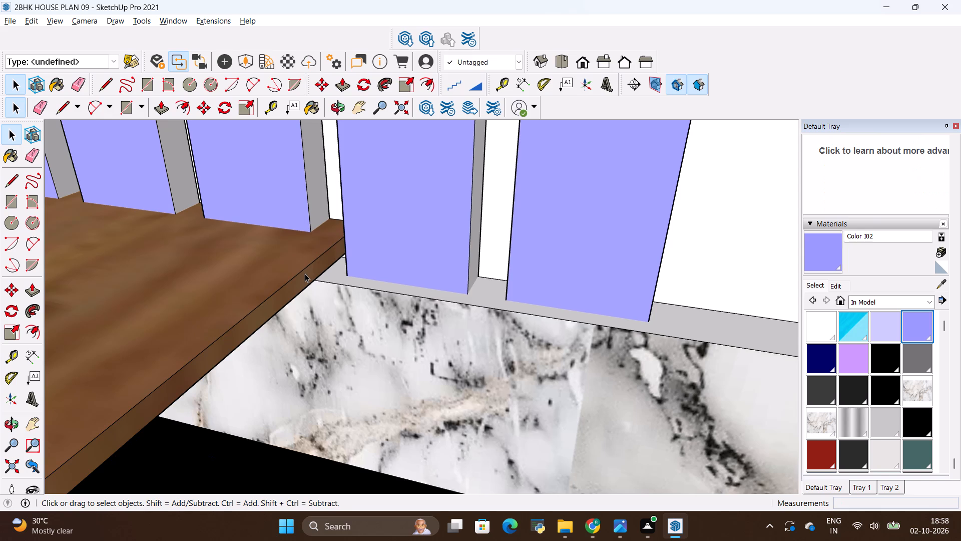
{"action": "left_click", "coordinate": [305, 274]}
{"action": "left_click", "coordinate": [230, 315]}
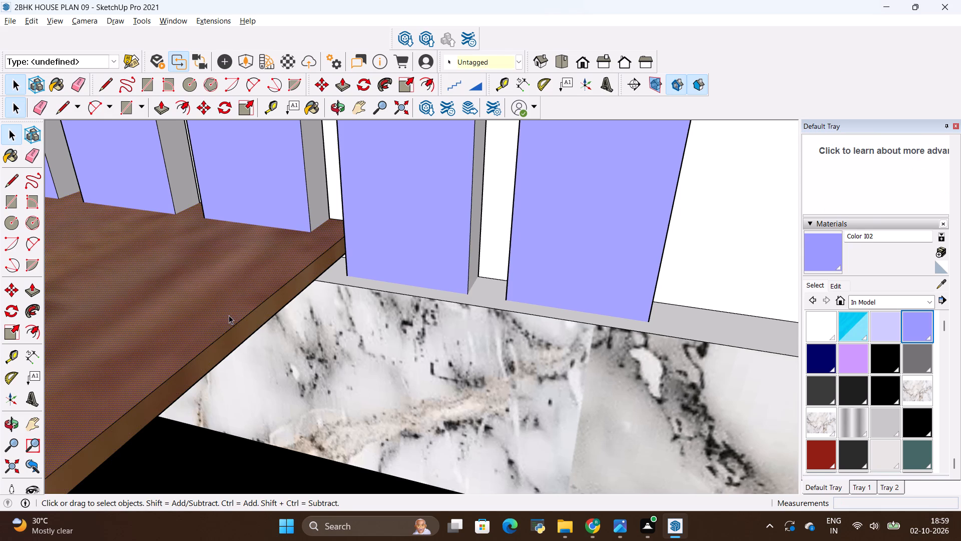
{"action": "left_click", "coordinate": [239, 322]}
{"action": "left_click", "coordinate": [240, 328]}
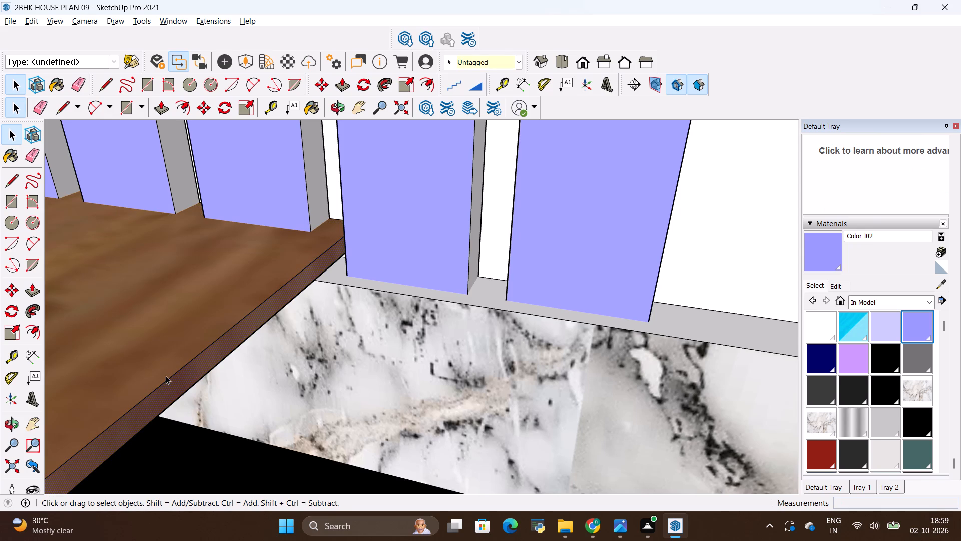
{"action": "key", "text": "p"}
{"action": "left_click", "coordinate": [171, 385]}
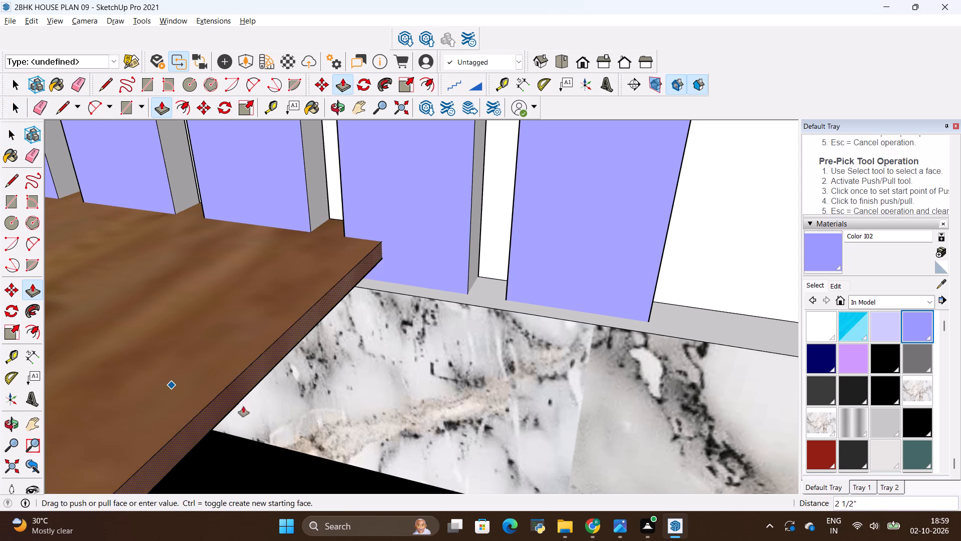
{"action": "scroll", "coordinate": [426, 352], "scroll_direction": "down", "scroll_amount": 6}
{"action": "scroll", "coordinate": [431, 326], "scroll_direction": "down", "scroll_amount": 20}
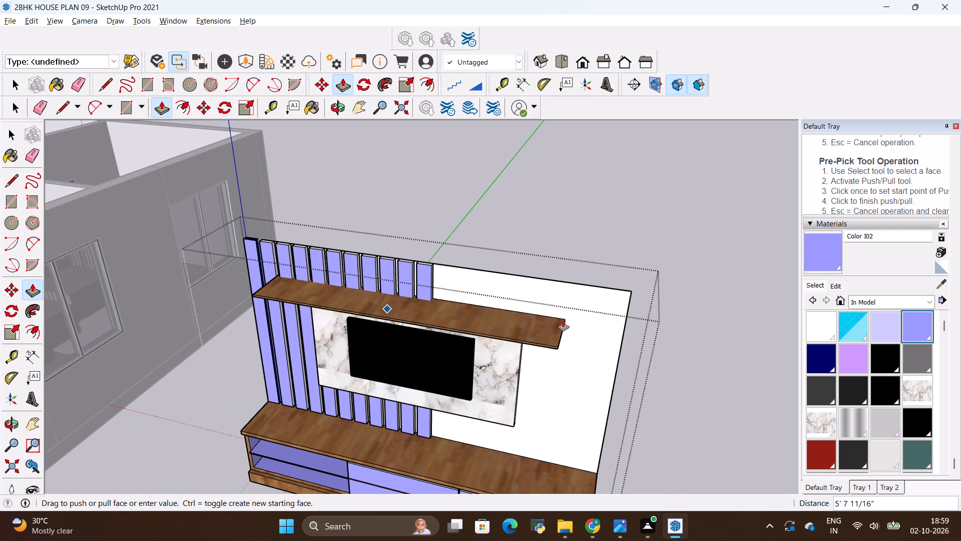
{"action": "middle_click_drag", "start_coordinate": [563, 321], "coordinate": [650, 268]}
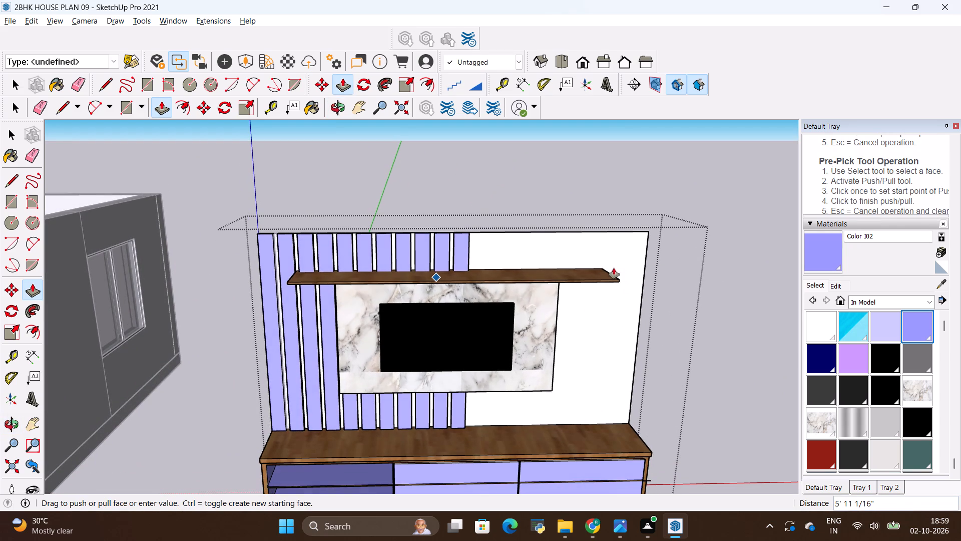
{"action": "left_click", "coordinate": [614, 268]}
{"action": "key", "text": "space"}
{"action": "left_click", "coordinate": [456, 193]}
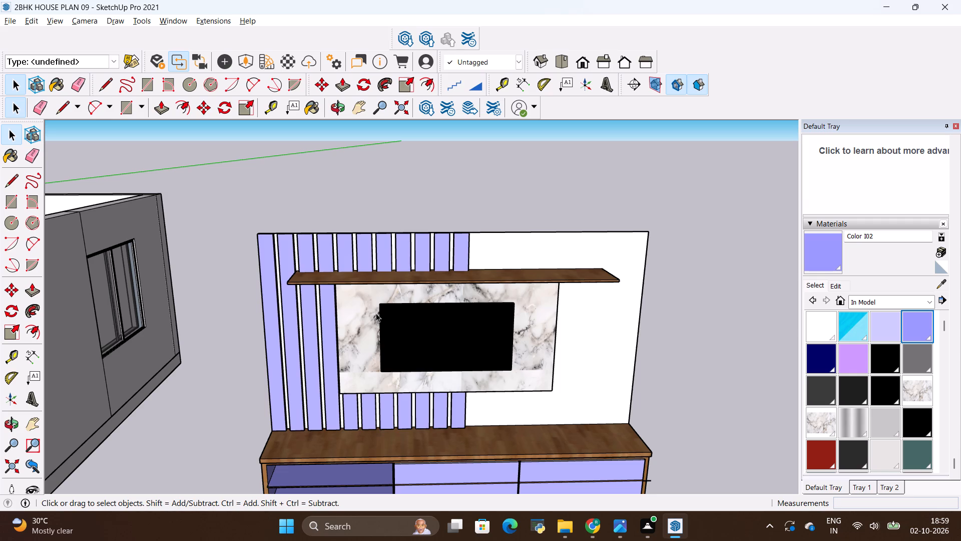
Check the TV unit with its extended shelf against the reference photo, examining the photo up close.
{"action": "scroll", "coordinate": [335, 340], "scroll_direction": "up", "scroll_amount": 2}
{"action": "scroll", "coordinate": [485, 373], "scroll_direction": "up", "scroll_amount": 2}
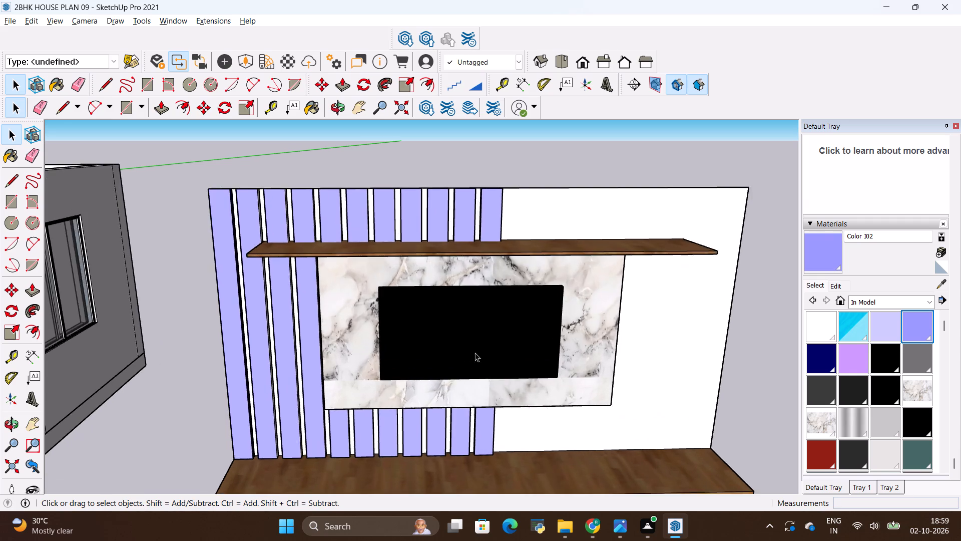
{"action": "scroll", "coordinate": [475, 353], "scroll_direction": "up", "scroll_amount": 3}
{"action": "scroll", "coordinate": [394, 312], "scroll_direction": "down", "scroll_amount": 8}
{"action": "middle_click_drag", "start_coordinate": [426, 402], "coordinate": [438, 375]}
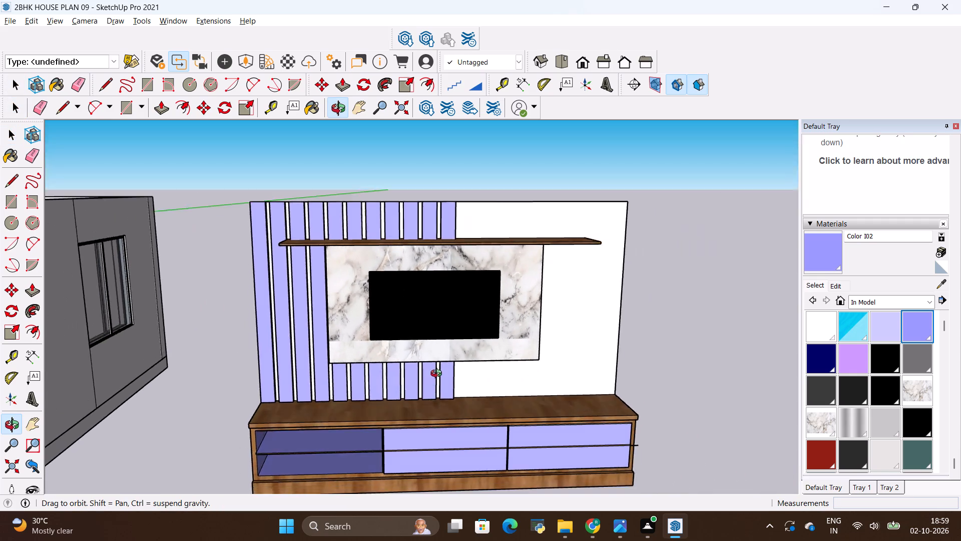
{"action": "middle_click_drag", "start_coordinate": [438, 375], "coordinate": [465, 334]}
{"action": "scroll", "coordinate": [447, 311], "scroll_direction": "down", "scroll_amount": 6}
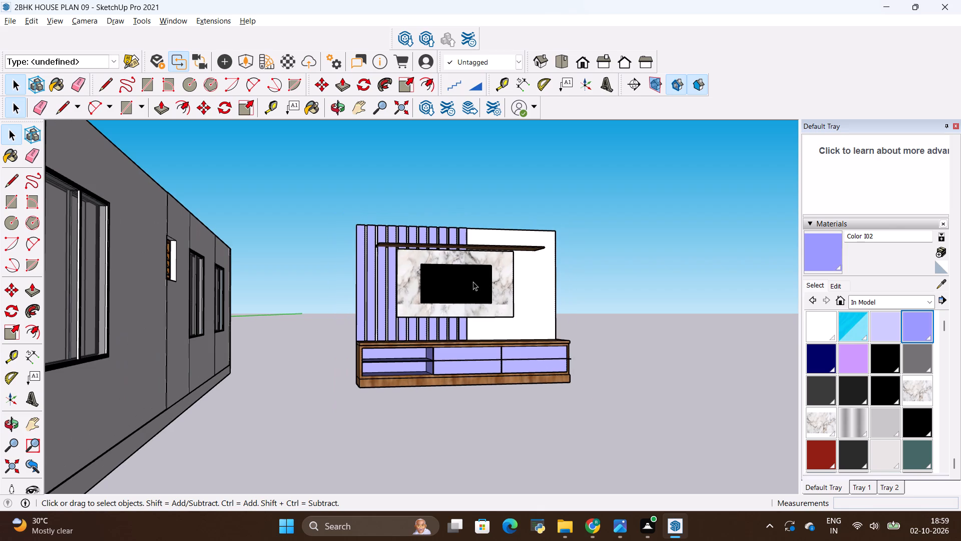
{"action": "key", "text": "alt+Tab"}
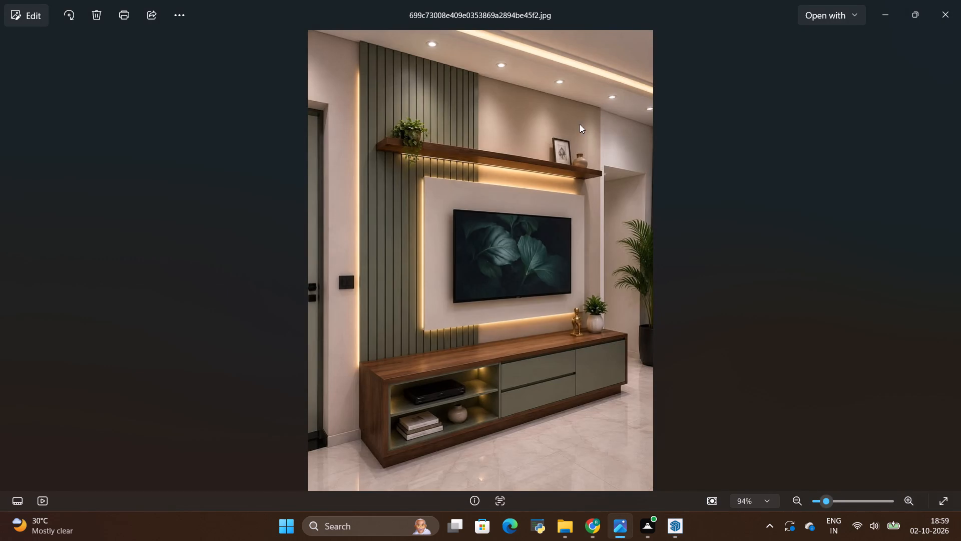
{"action": "scroll", "coordinate": [576, 81], "scroll_direction": "up", "scroll_amount": 5}
{"action": "scroll", "coordinate": [562, 190], "scroll_direction": "up", "scroll_amount": 4}
{"action": "scroll", "coordinate": [555, 183], "scroll_direction": "down", "scroll_amount": 8}
{"action": "key", "text": "alt+Tab"}
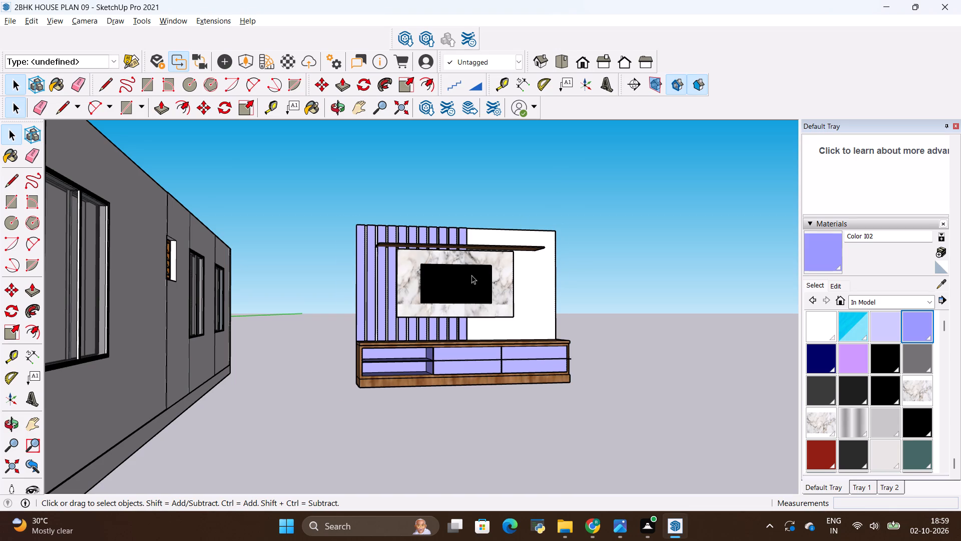
Select all parts of the TV unit and combine them into one group.
{"action": "scroll", "coordinate": [471, 275], "scroll_direction": "up", "scroll_amount": 3}
{"action": "scroll", "coordinate": [475, 252], "scroll_direction": "down", "scroll_amount": 3}
{"action": "middle_click_drag", "start_coordinate": [475, 260], "coordinate": [431, 369]}
{"action": "scroll", "coordinate": [428, 368], "scroll_direction": "down", "scroll_amount": 1}
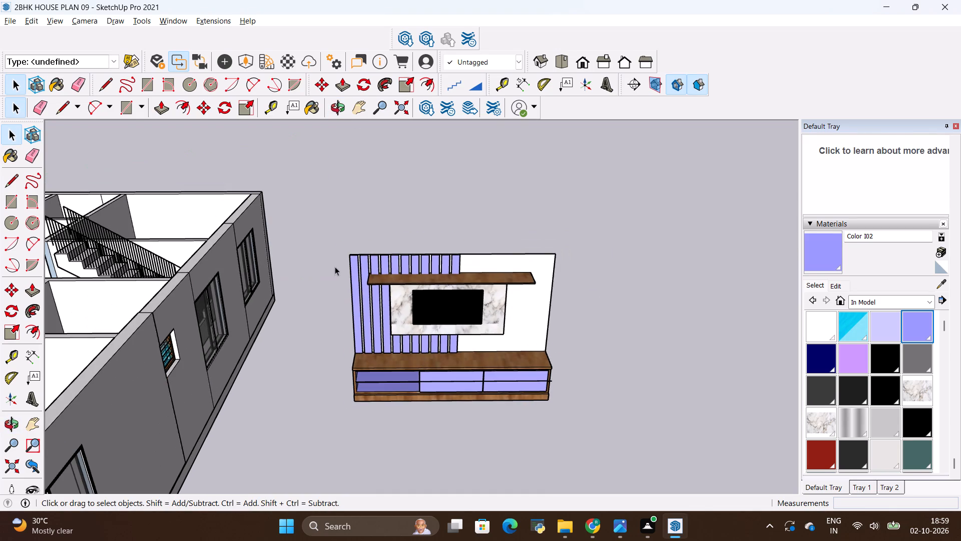
{"action": "left_click_drag", "start_coordinate": [319, 203], "coordinate": [647, 430]}
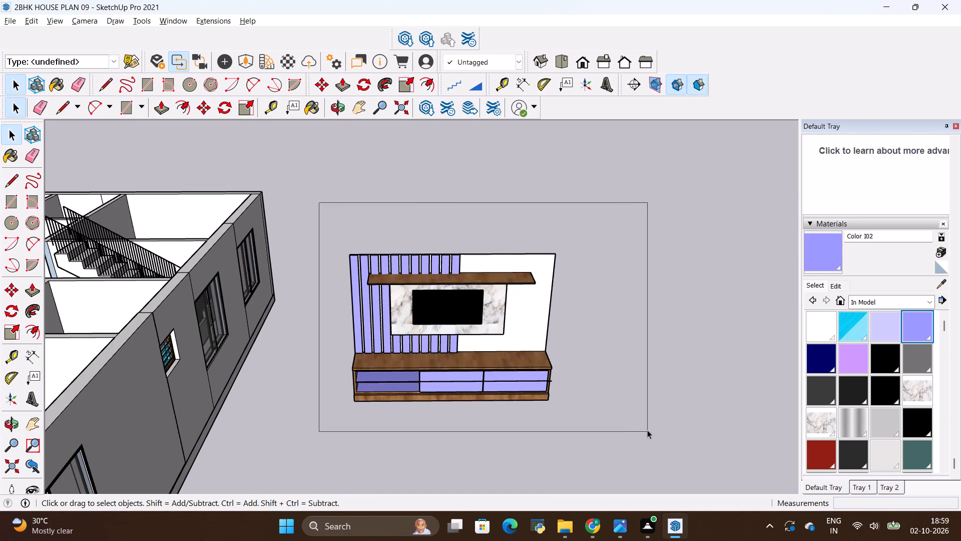
{"action": "left_click_drag", "start_coordinate": [647, 430], "coordinate": [639, 420]}
{"action": "right_click", "coordinate": [495, 370]}
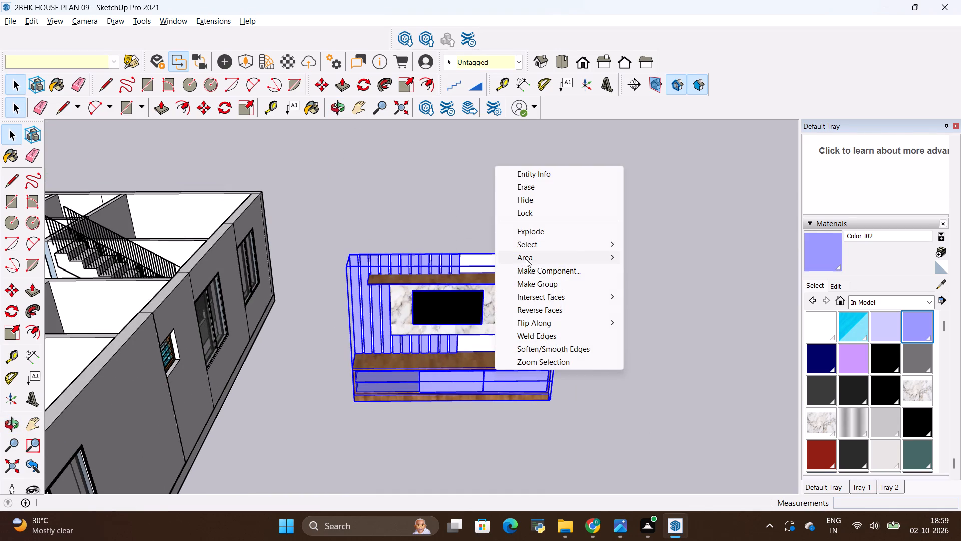
{"action": "left_click", "coordinate": [526, 281]}
Move the grouped TV unit about 41' 1 3/4" into the house's front room, with its top back corner against the window wall.
{"action": "middle_click_drag", "start_coordinate": [548, 349], "coordinate": [552, 267]}
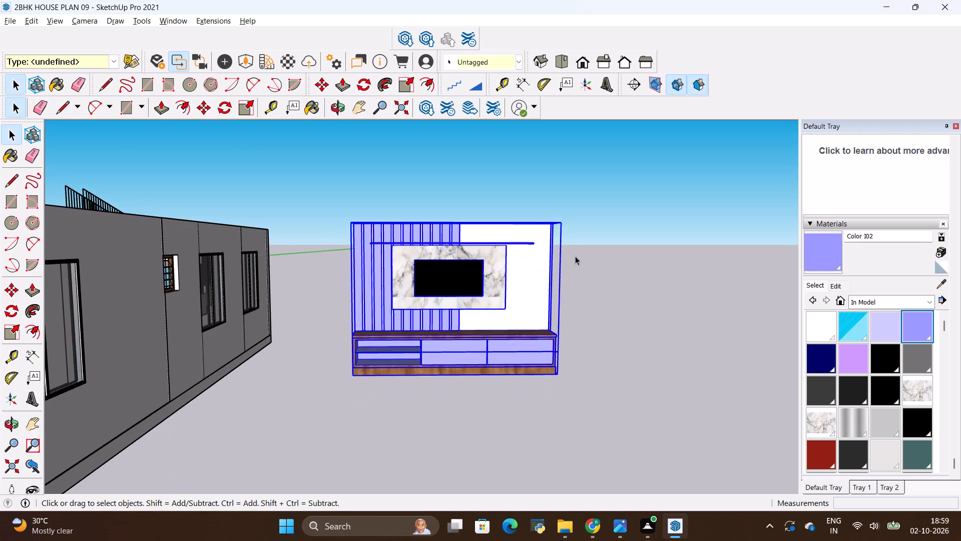
{"action": "scroll", "coordinate": [575, 256], "scroll_direction": "down", "scroll_amount": 6}
{"action": "middle_click_drag", "start_coordinate": [584, 251], "coordinate": [599, 375]}
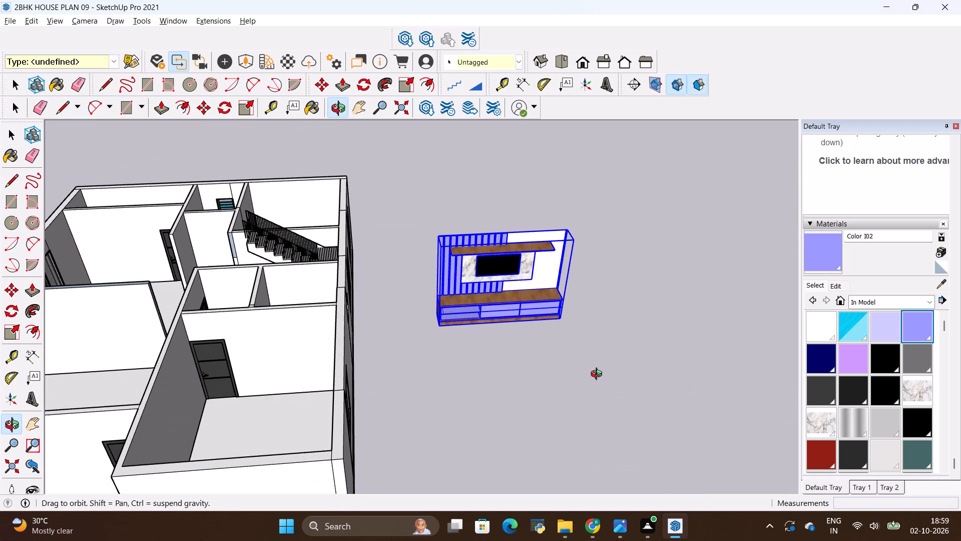
{"action": "middle_click_drag", "start_coordinate": [599, 375], "coordinate": [618, 354]}
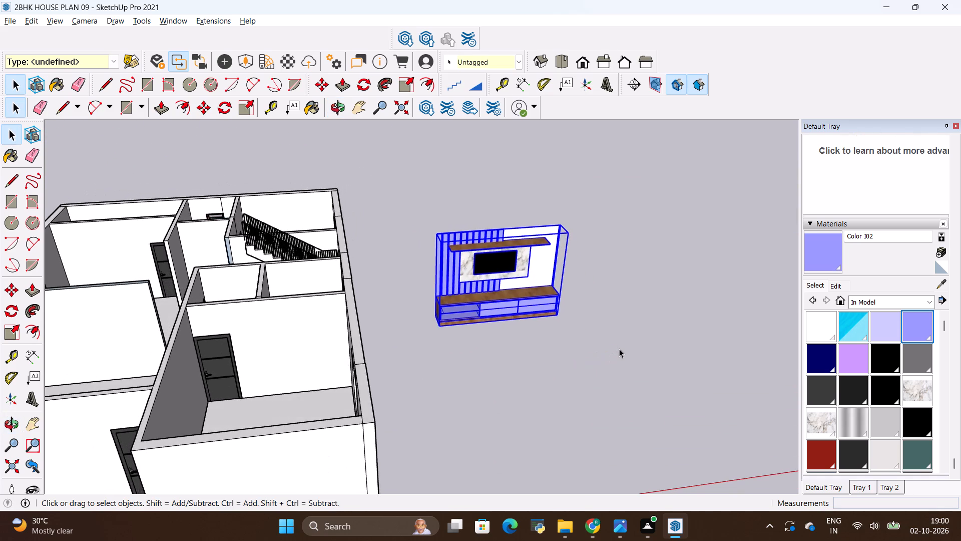
{"action": "scroll", "coordinate": [619, 348], "scroll_direction": "down", "scroll_amount": 5}
{"action": "scroll", "coordinate": [621, 343], "scroll_direction": "up", "scroll_amount": 3}
{"action": "scroll", "coordinate": [583, 330], "scroll_direction": "up", "scroll_amount": 5}
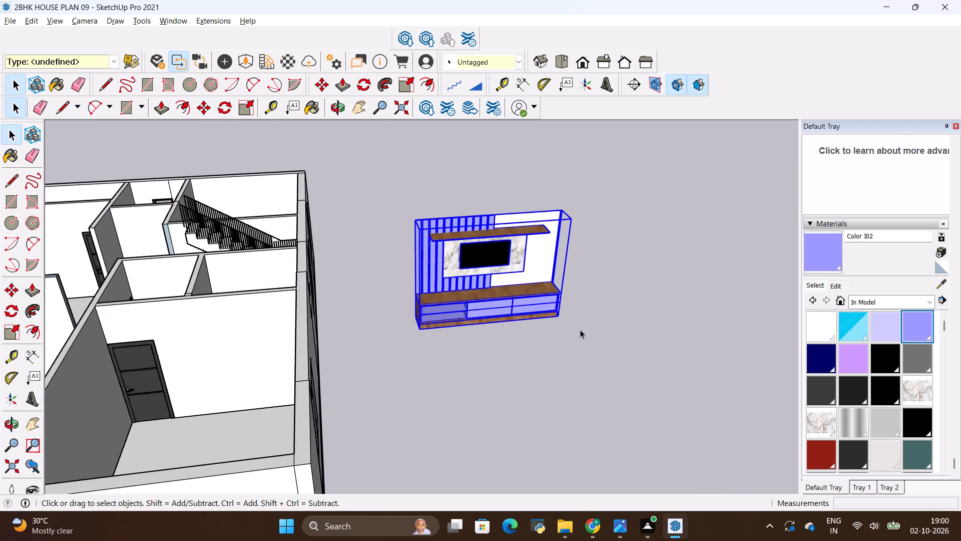
{"action": "scroll", "coordinate": [580, 330], "scroll_direction": "up", "scroll_amount": 2}
{"action": "scroll", "coordinate": [369, 257], "scroll_direction": "up", "scroll_amount": 2}
{"action": "scroll", "coordinate": [384, 162], "scroll_direction": "up", "scroll_amount": 3}
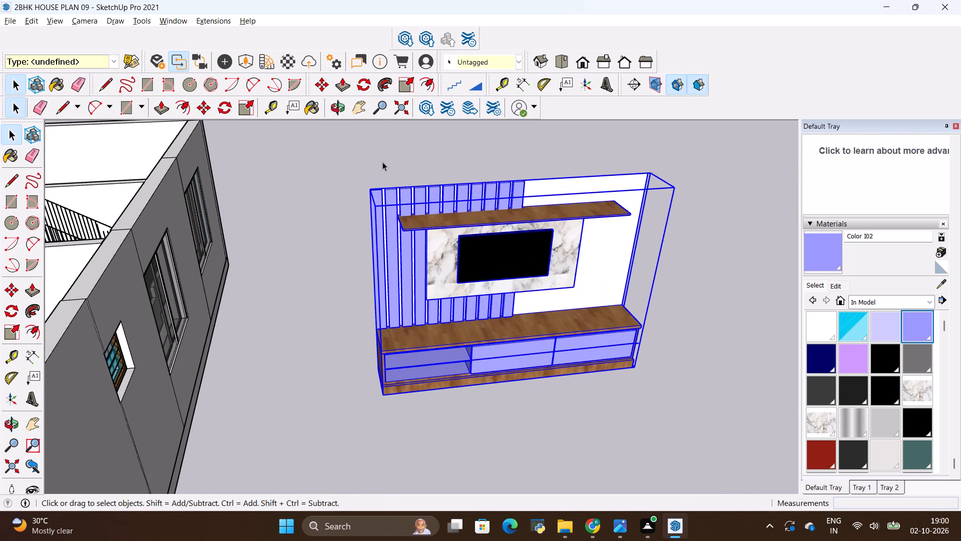
{"action": "key", "text": "m"}
{"action": "left_click_drag", "start_coordinate": [369, 189], "coordinate": [362, 189]}
{"action": "scroll", "coordinate": [521, 219], "scroll_direction": "down", "scroll_amount": 10}
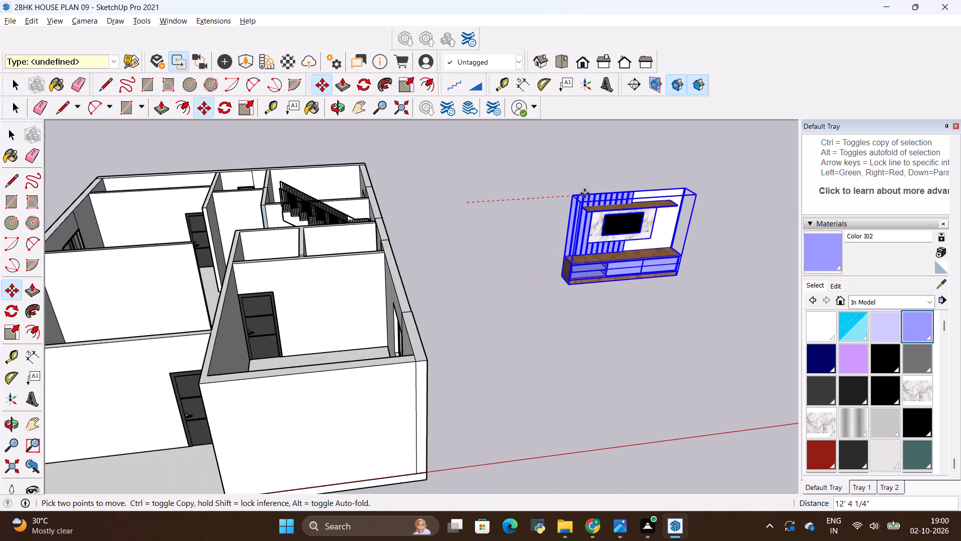
{"action": "scroll", "coordinate": [260, 208], "scroll_direction": "down", "scroll_amount": 4}
{"action": "scroll", "coordinate": [70, 237], "scroll_direction": "up", "scroll_amount": 6}
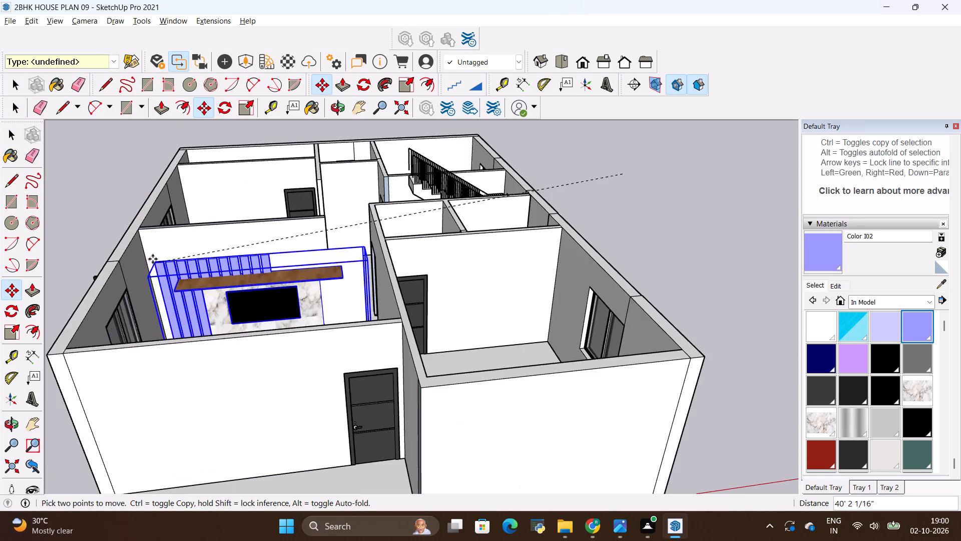
{"action": "scroll", "coordinate": [153, 259], "scroll_direction": "up", "scroll_amount": 8}
{"action": "left_click", "coordinate": [135, 217]}
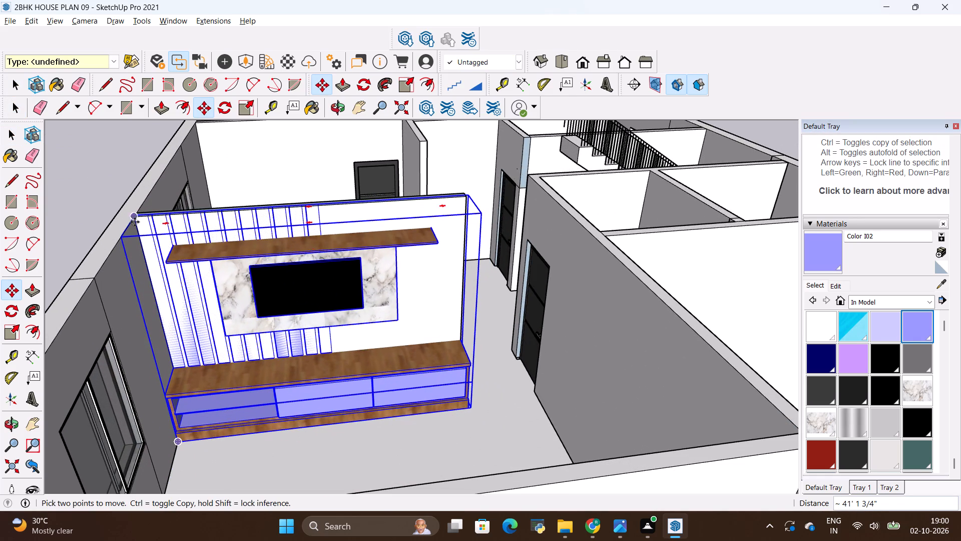
{"action": "key", "text": "space"}
{"action": "left_click", "coordinate": [138, 156]}
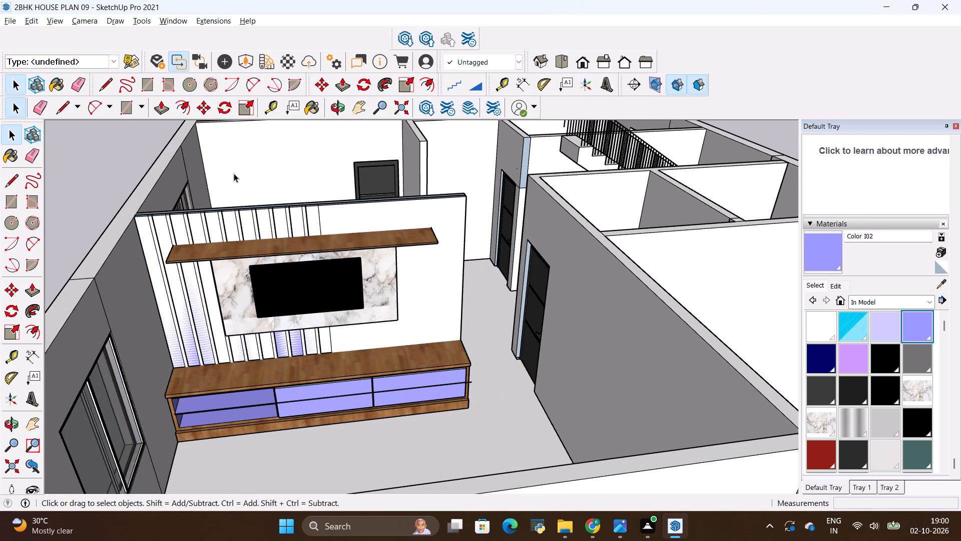
Examine the placed TV unit in the front room from several angles, up close and against the whole house.
{"action": "scroll", "coordinate": [234, 173], "scroll_direction": "up", "scroll_amount": 2}
{"action": "scroll", "coordinate": [263, 242], "scroll_direction": "down", "scroll_amount": 4}
{"action": "scroll", "coordinate": [304, 307], "scroll_direction": "down", "scroll_amount": 4}
{"action": "middle_click_drag", "start_coordinate": [350, 325], "coordinate": [381, 311]}
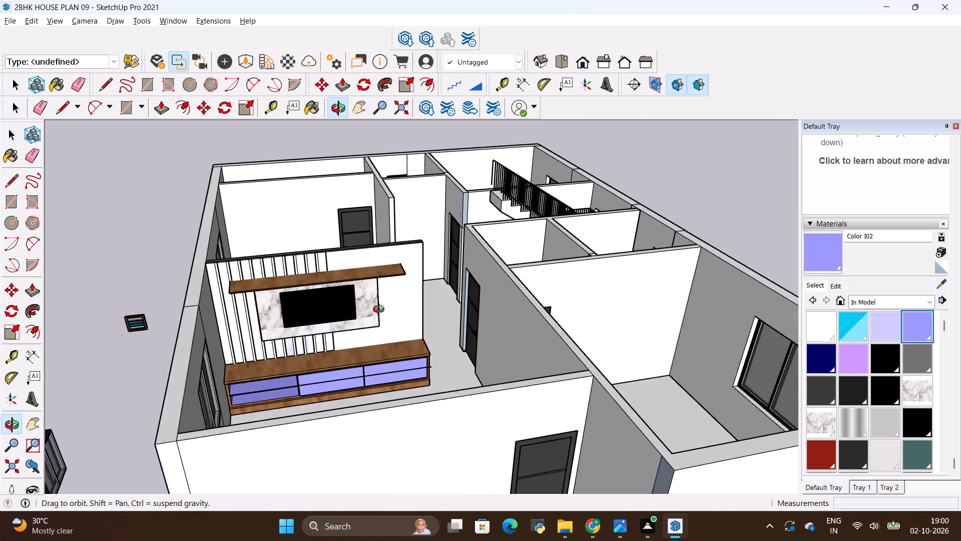
{"action": "middle_click_drag", "start_coordinate": [381, 311], "coordinate": [393, 294]}
{"action": "middle_click_drag", "start_coordinate": [396, 311], "coordinate": [222, 328]}
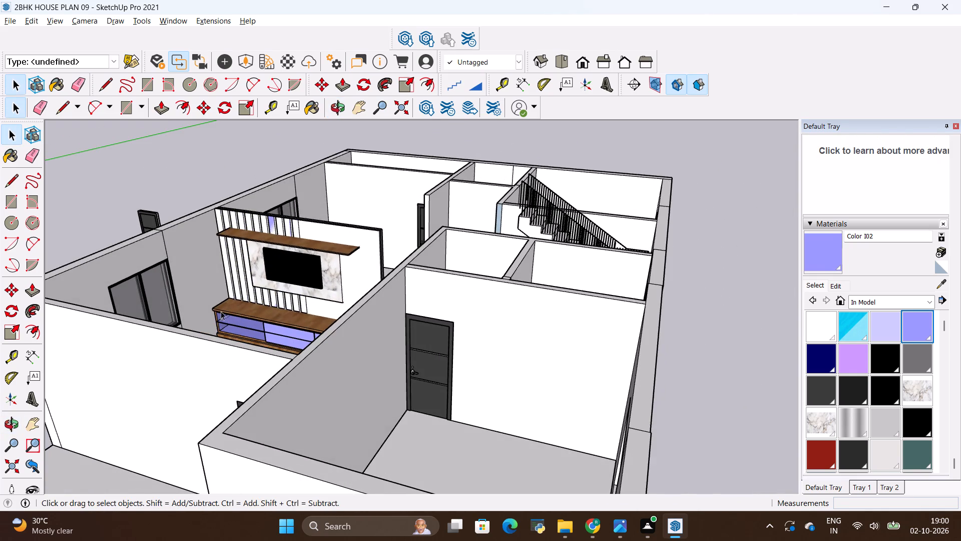
{"action": "scroll", "coordinate": [247, 216], "scroll_direction": "up", "scroll_amount": 7}
{"action": "middle_click_drag", "start_coordinate": [315, 347], "coordinate": [374, 365]}
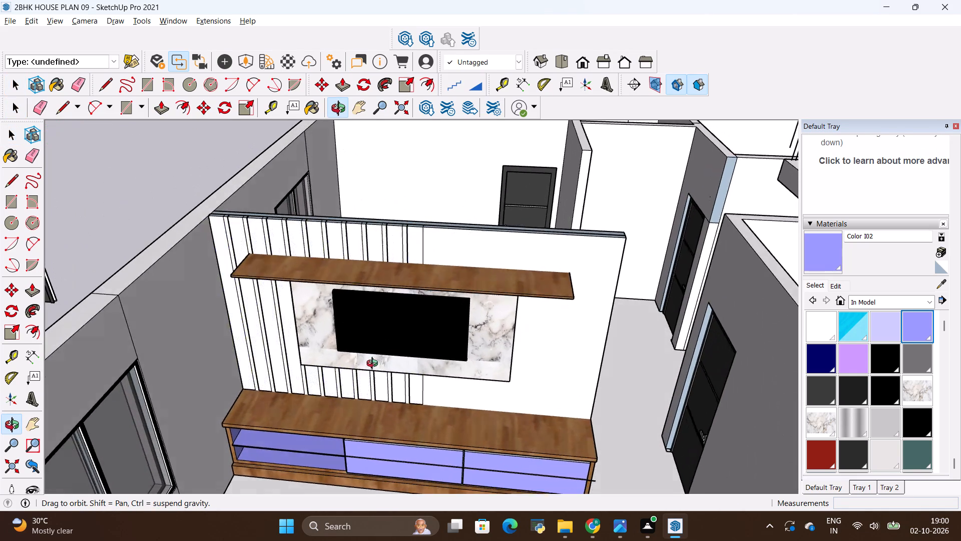
{"action": "middle_click_drag", "start_coordinate": [374, 365], "coordinate": [375, 357]}
{"action": "scroll", "coordinate": [394, 405], "scroll_direction": "up", "scroll_amount": 3}
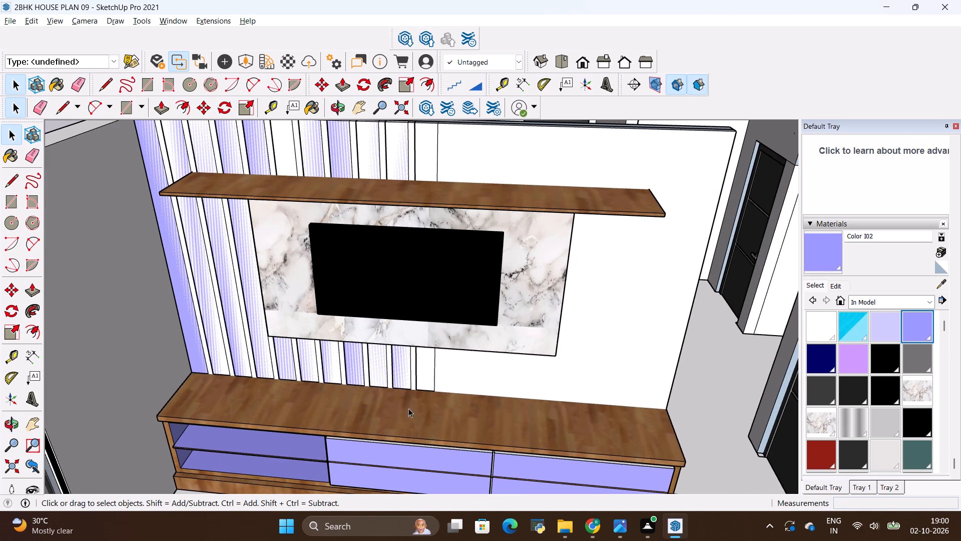
{"action": "scroll", "coordinate": [431, 394], "scroll_direction": "down", "scroll_amount": 14}
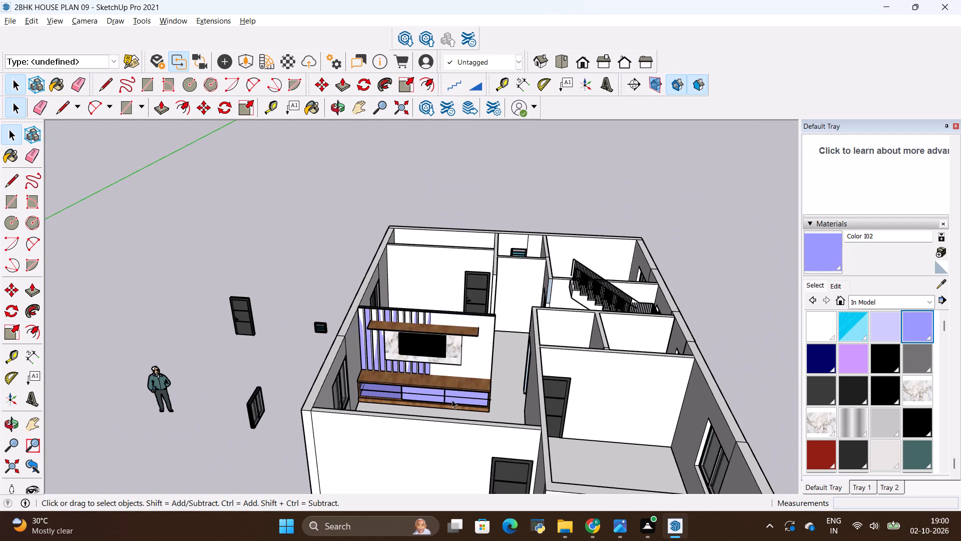
{"action": "middle_click_drag", "start_coordinate": [460, 391], "coordinate": [450, 373]}
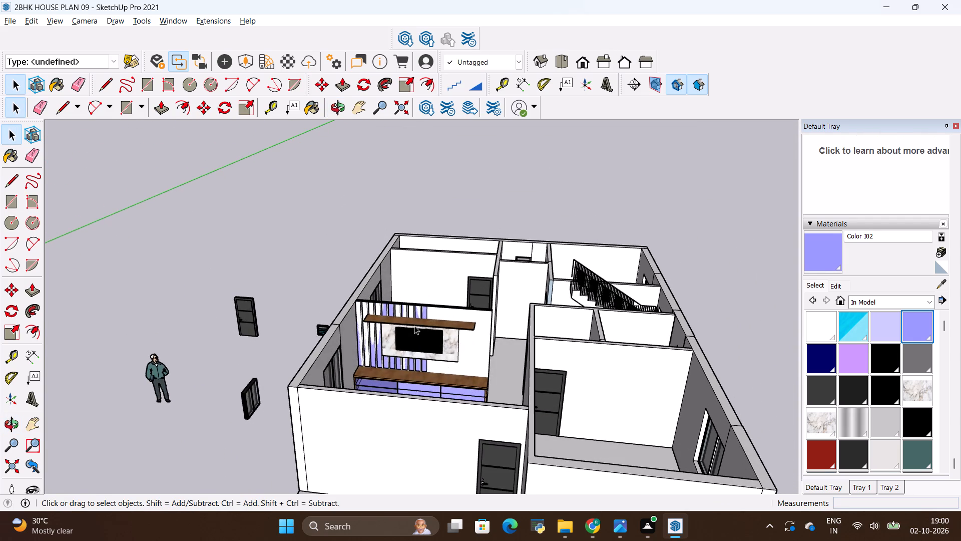
{"action": "scroll", "coordinate": [414, 325], "scroll_direction": "up", "scroll_amount": 10}
{"action": "middle_click_drag", "start_coordinate": [460, 351], "coordinate": [493, 351]}
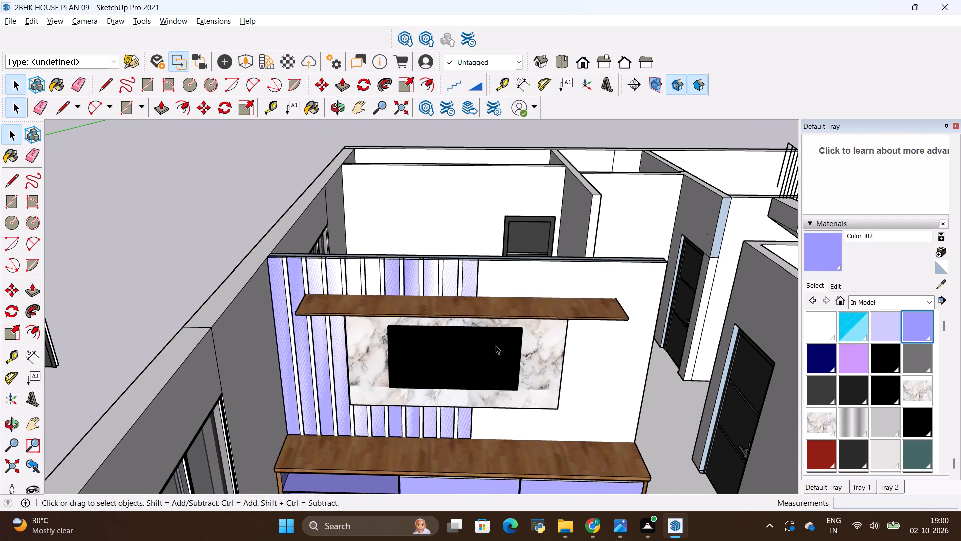
{"action": "scroll", "coordinate": [495, 345], "scroll_direction": "down", "scroll_amount": 2}
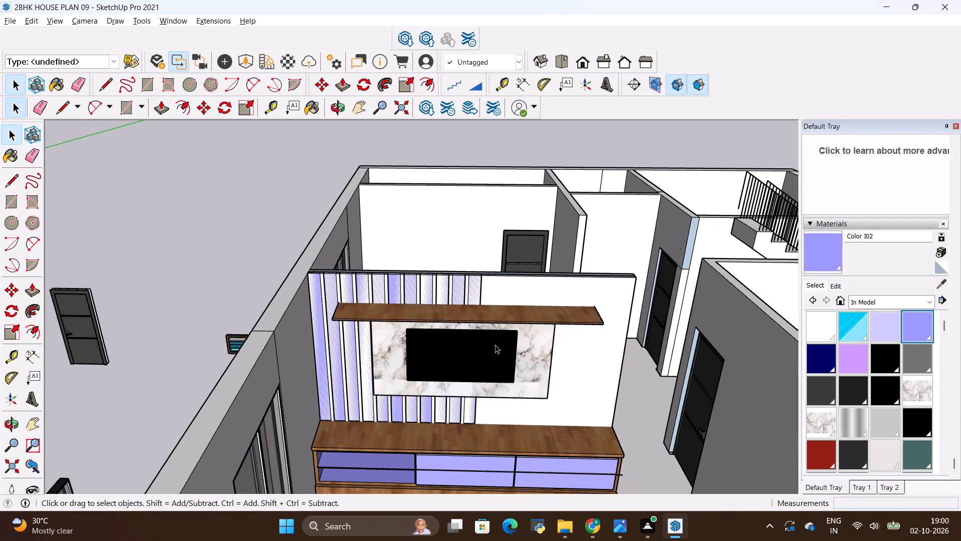
{"action": "scroll", "coordinate": [448, 340], "scroll_direction": "down", "scroll_amount": 5}
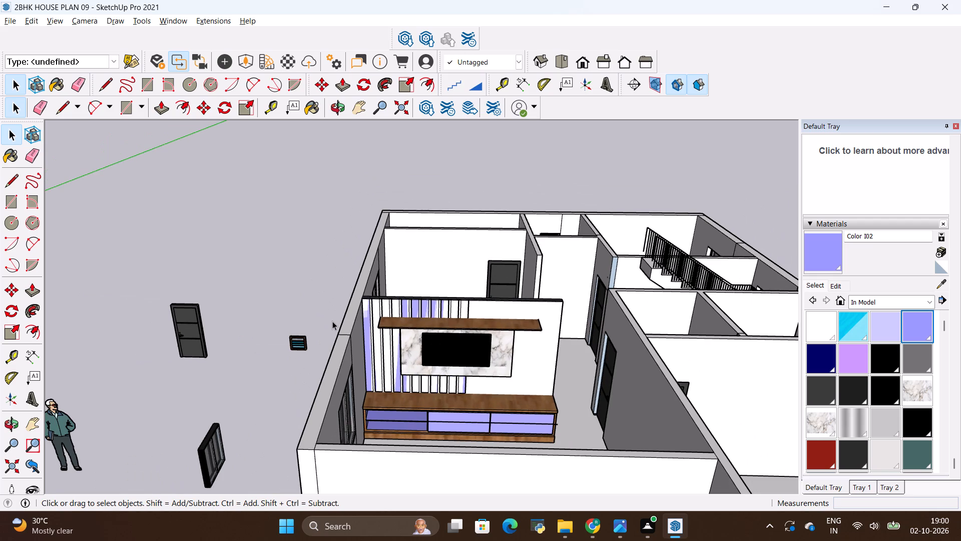
{"action": "scroll", "coordinate": [332, 321], "scroll_direction": "down", "scroll_amount": 6}
{"action": "scroll", "coordinate": [390, 326], "scroll_direction": "up", "scroll_amount": 4}
{"action": "scroll", "coordinate": [394, 327], "scroll_direction": "down", "scroll_amount": 9}
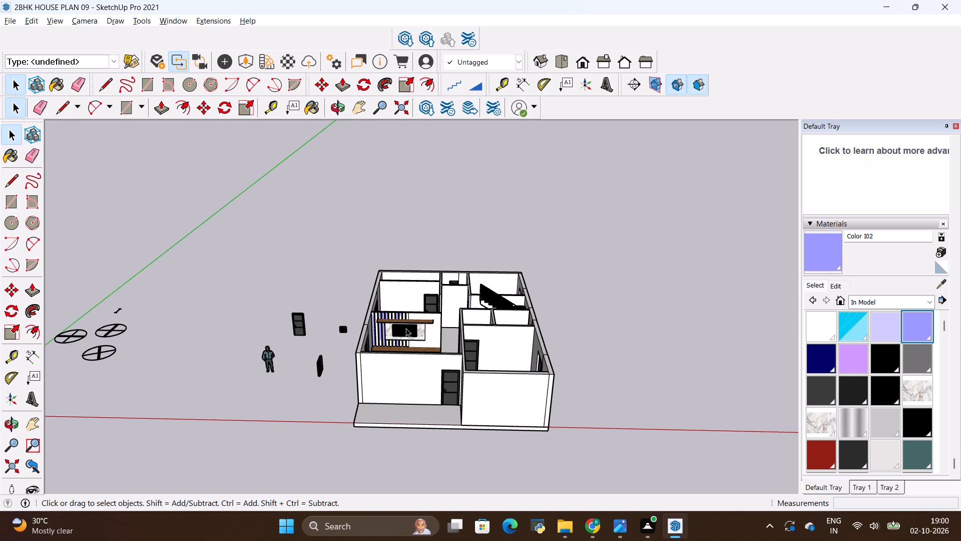
{"action": "scroll", "coordinate": [425, 324], "scroll_direction": "up", "scroll_amount": 2}
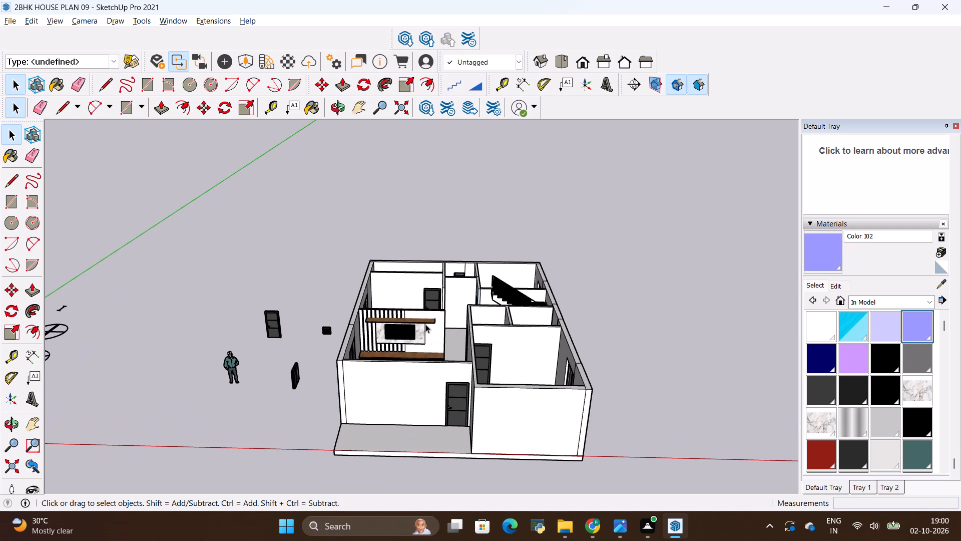
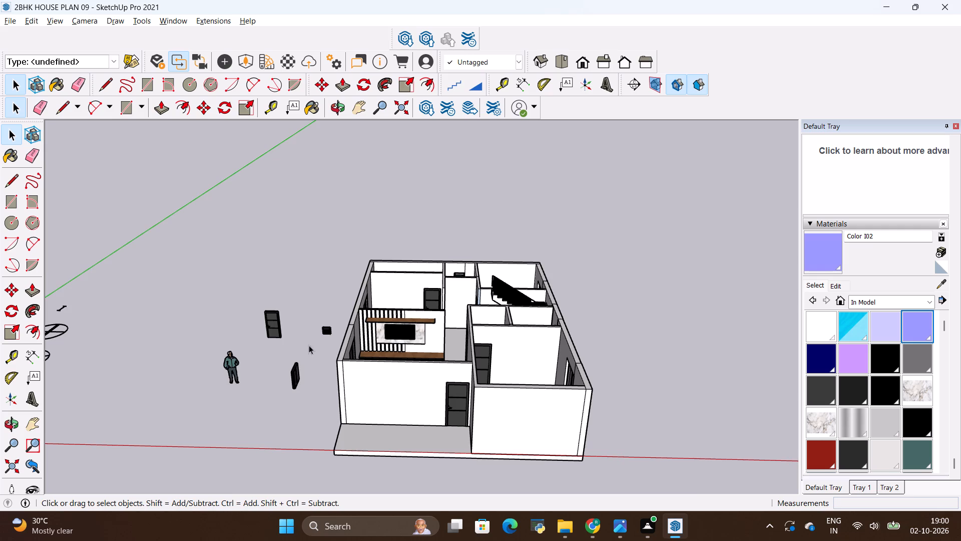
Open the house's floor group for editing and select the floor face that spans the rooms.
{"action": "scroll", "coordinate": [320, 350], "scroll_direction": "up", "scroll_amount": 6}
{"action": "scroll", "coordinate": [399, 322], "scroll_direction": "down", "scroll_amount": 5}
{"action": "scroll", "coordinate": [454, 238], "scroll_direction": "down", "scroll_amount": 3}
{"action": "scroll", "coordinate": [476, 352], "scroll_direction": "up", "scroll_amount": 4}
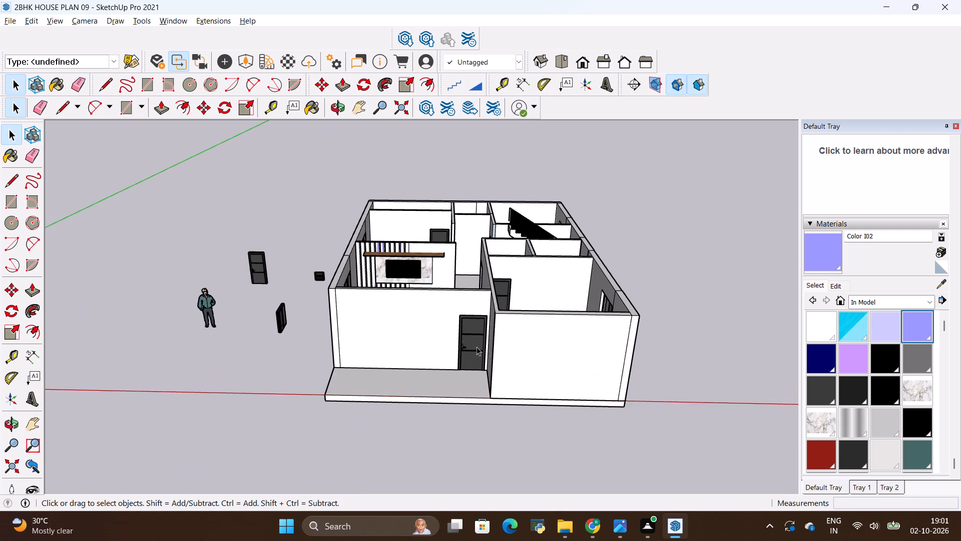
{"action": "middle_click_drag", "start_coordinate": [476, 347], "coordinate": [479, 455]}
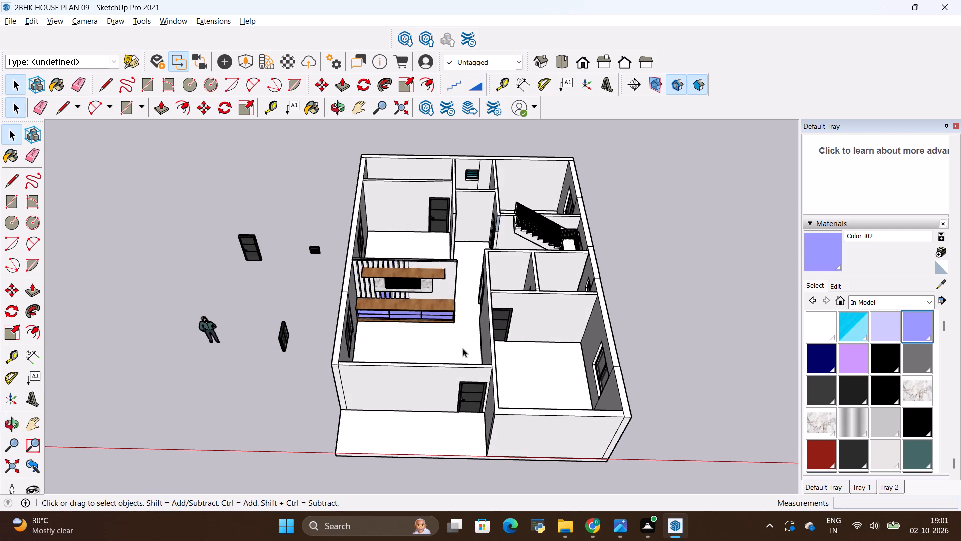
{"action": "double_click", "coordinate": [463, 348]}
{"action": "double_click", "coordinate": [463, 348]}
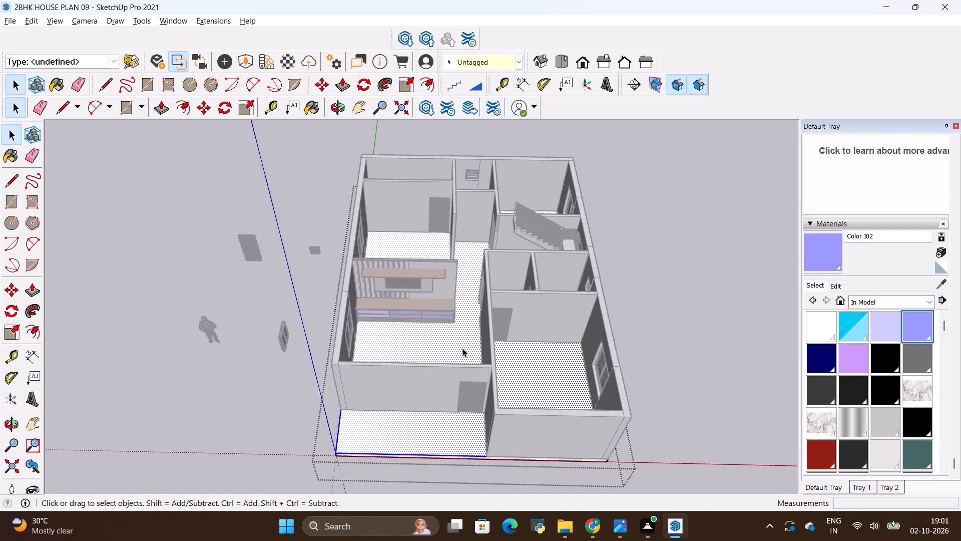
{"action": "scroll", "coordinate": [462, 348], "scroll_direction": "up", "scroll_amount": 8}
{"action": "double_click", "coordinate": [462, 348]}
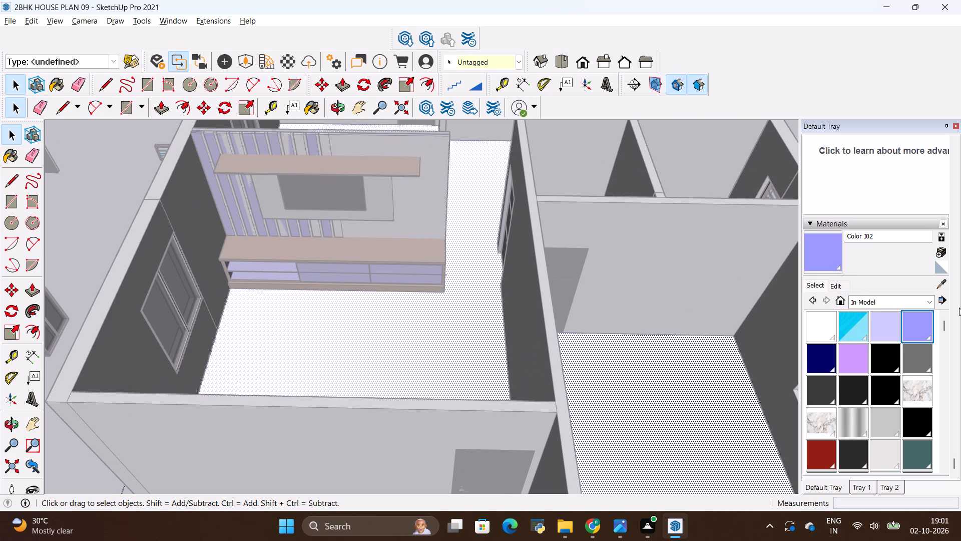
Start a new material that uses the white marble background image from Downloads as its texture.
{"action": "left_click", "coordinate": [944, 248]}
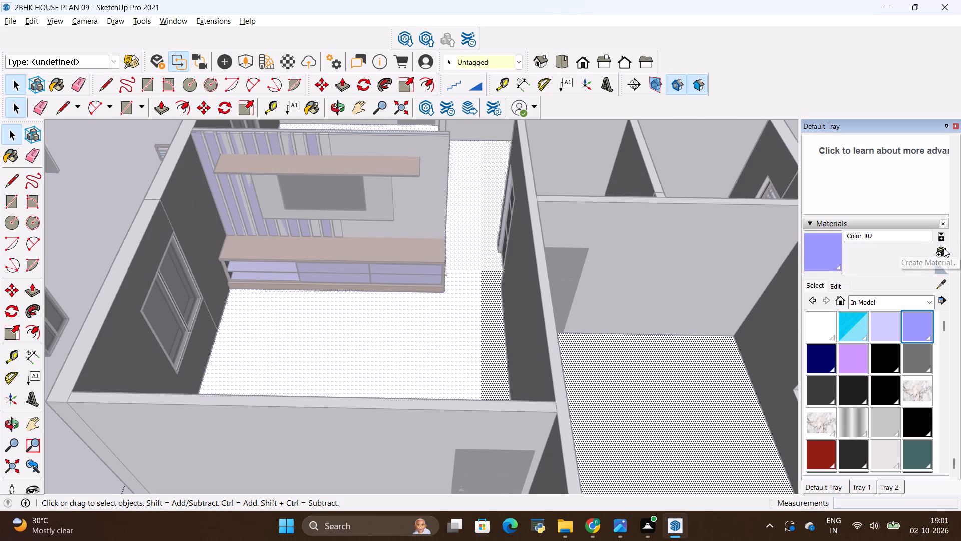
{"action": "left_click", "coordinate": [541, 302]}
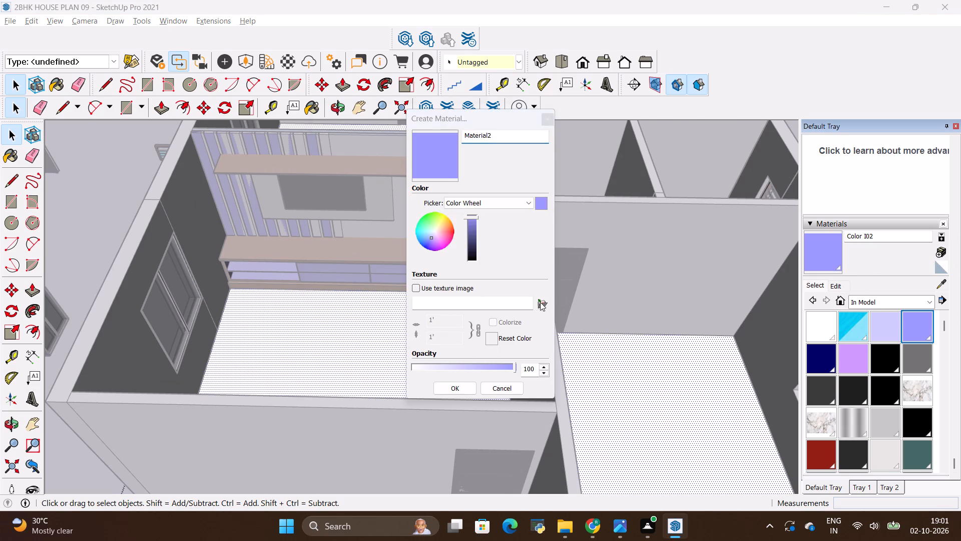
{"action": "scroll", "coordinate": [407, 241], "scroll_direction": "down", "scroll_amount": 3}
{"action": "left_click", "coordinate": [436, 246]}
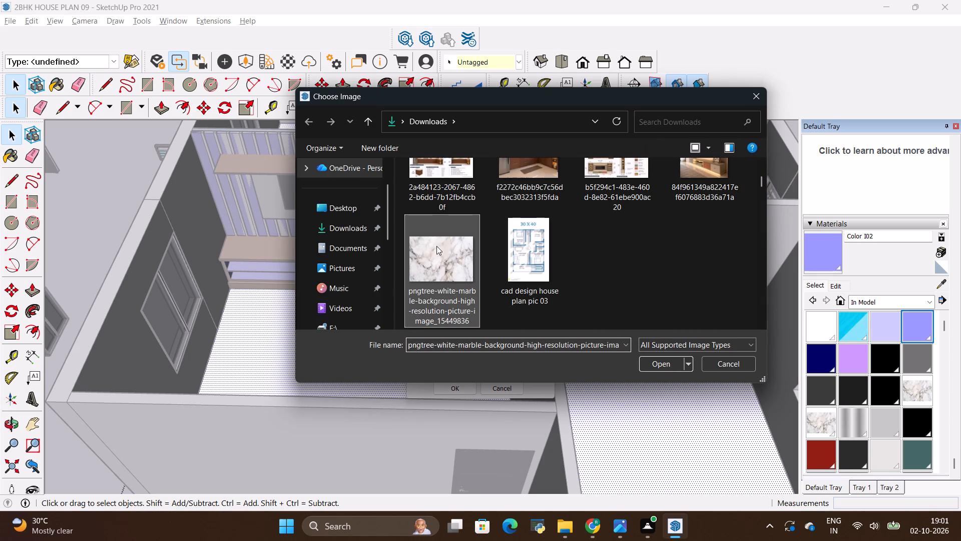
{"action": "left_click", "coordinate": [663, 360]}
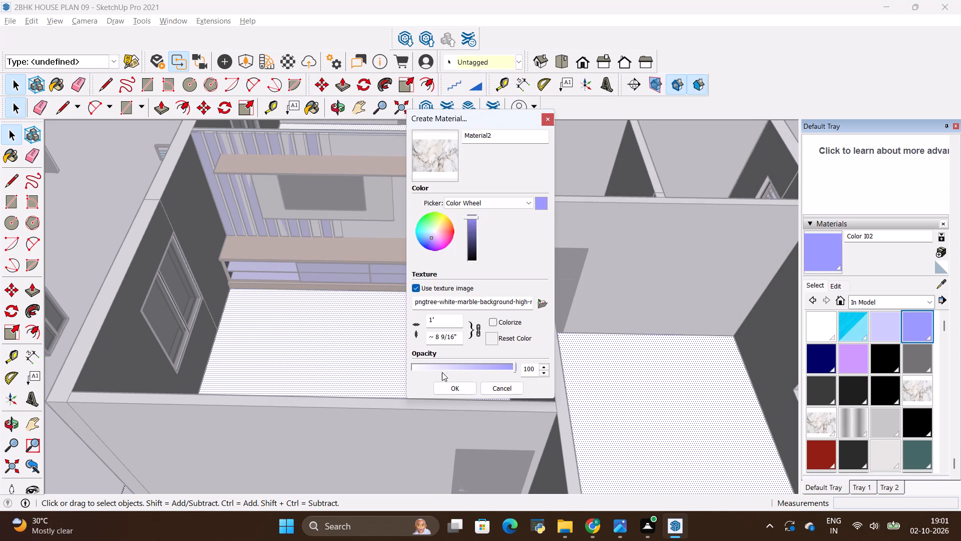
Enter 5' for the marble texture's width, then 5' for its height with linked proportions, and create the material.
{"action": "left_click", "coordinate": [445, 324]}
{"action": "key", "text": "BackSpace"}
{"action": "key", "text": "BackSpace"}
{"action": "type", "text": "5'"}
{"action": "left_click", "coordinate": [456, 333]}
{"action": "key", "text": "BackSpace"}
{"action": "key", "text": "BackSpace"}
{"action": "key", "text": "BackSpace"}
{"action": "key", "text": "BackSpace"}
{"action": "key", "text": "BackSpace"}
{"action": "key", "text": "BackSpace"}
{"action": "key", "text": "BackSpace"}
{"action": "key", "text": "BackSpace"}
{"action": "key", "text": "BackSpace"}
{"action": "key", "text": "BackSpace"}
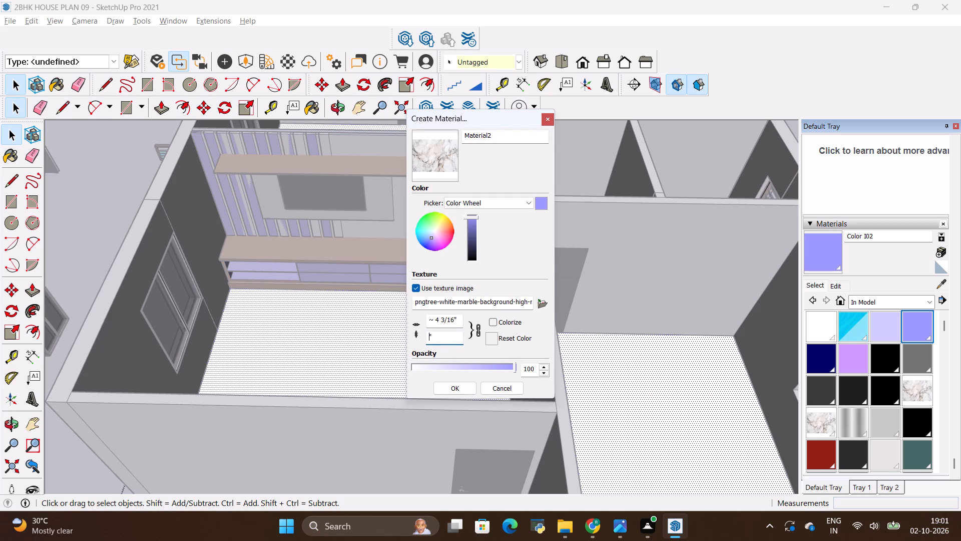
{"action": "type", "text": "5'"}
{"action": "key", "text": "Return"}
{"action": "left_click", "coordinate": [447, 388]}
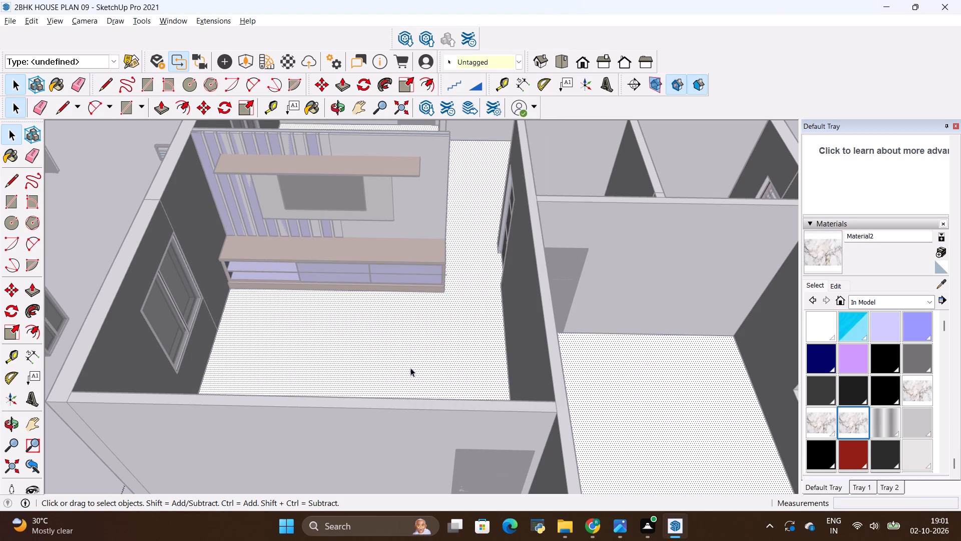
Paint the house floor with the new marble material and close the floor group.
{"action": "left_click", "coordinate": [837, 245]}
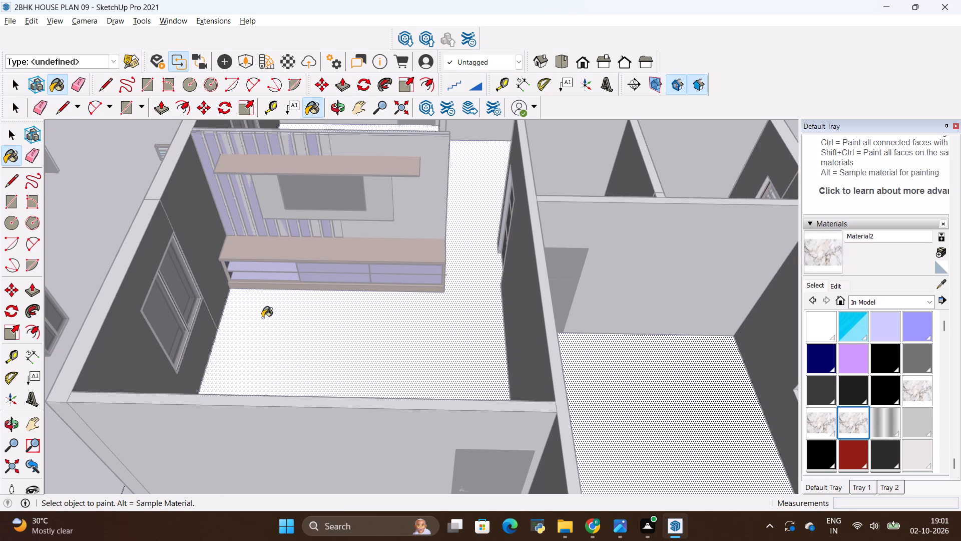
{"action": "left_click", "coordinate": [262, 318]}
{"action": "scroll", "coordinate": [373, 343], "scroll_direction": "up", "scroll_amount": 4}
{"action": "scroll", "coordinate": [373, 343], "scroll_direction": "down", "scroll_amount": 4}
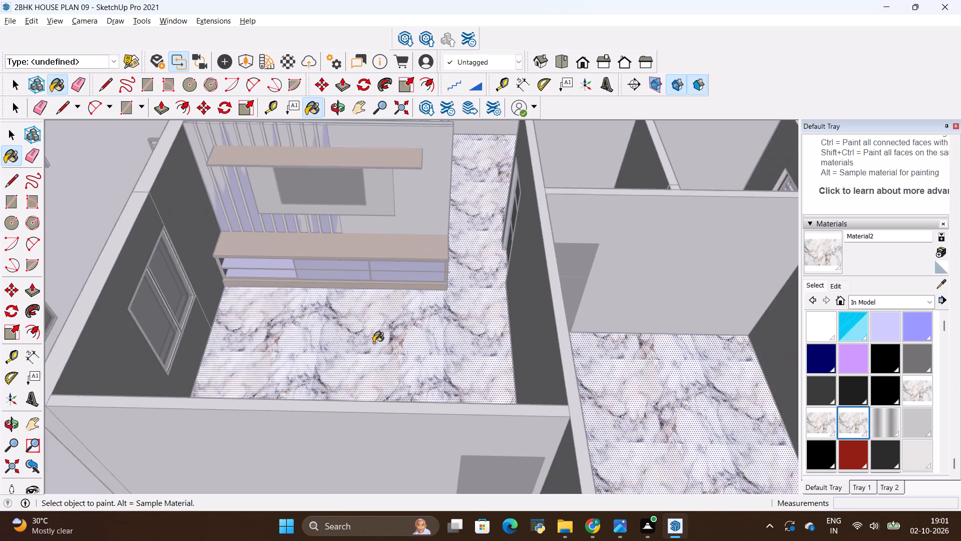
{"action": "scroll", "coordinate": [374, 342], "scroll_direction": "down", "scroll_amount": 7}
{"action": "key", "text": "space"}
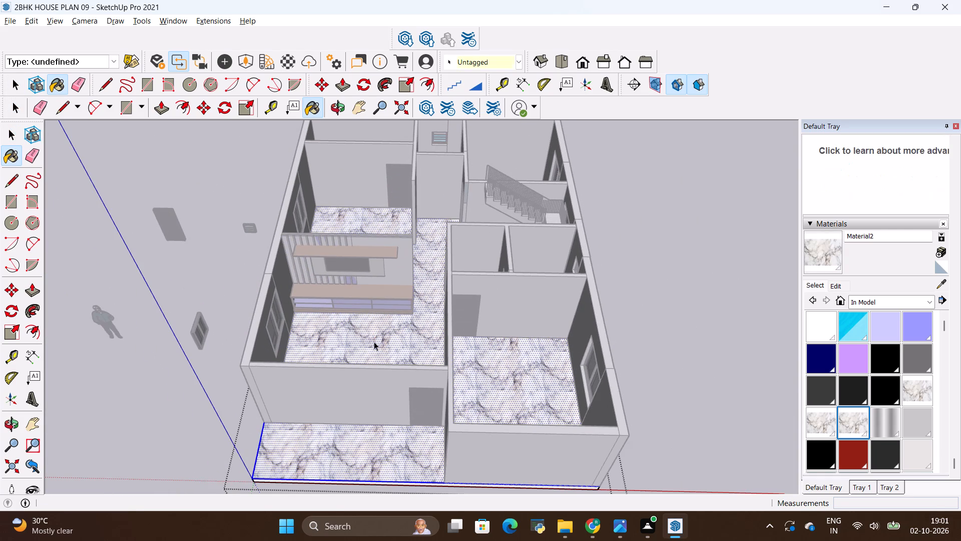
{"action": "left_click", "coordinate": [374, 343]}
{"action": "scroll", "coordinate": [366, 328], "scroll_direction": "up", "scroll_amount": 4}
{"action": "scroll", "coordinate": [398, 351], "scroll_direction": "down", "scroll_amount": 5}
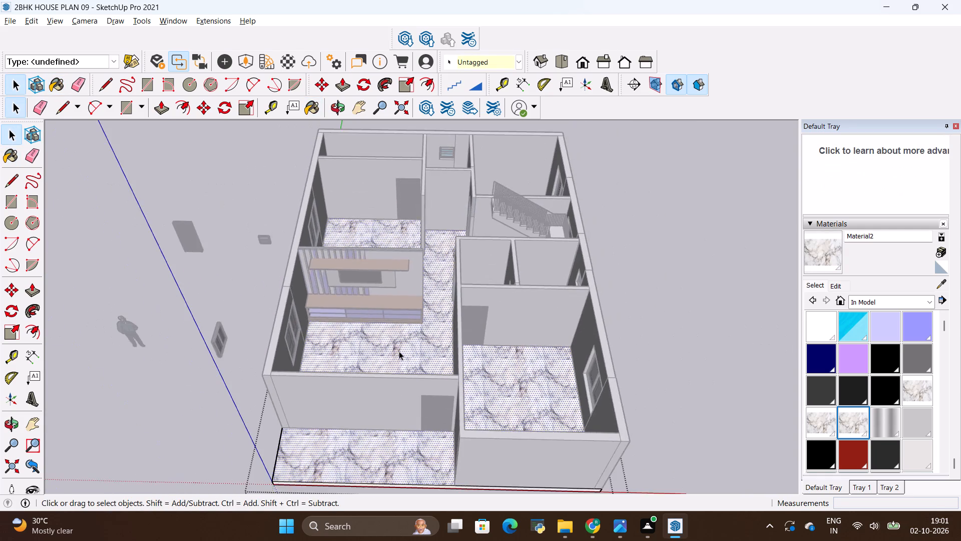
{"action": "scroll", "coordinate": [399, 351], "scroll_direction": "down", "scroll_amount": 2}
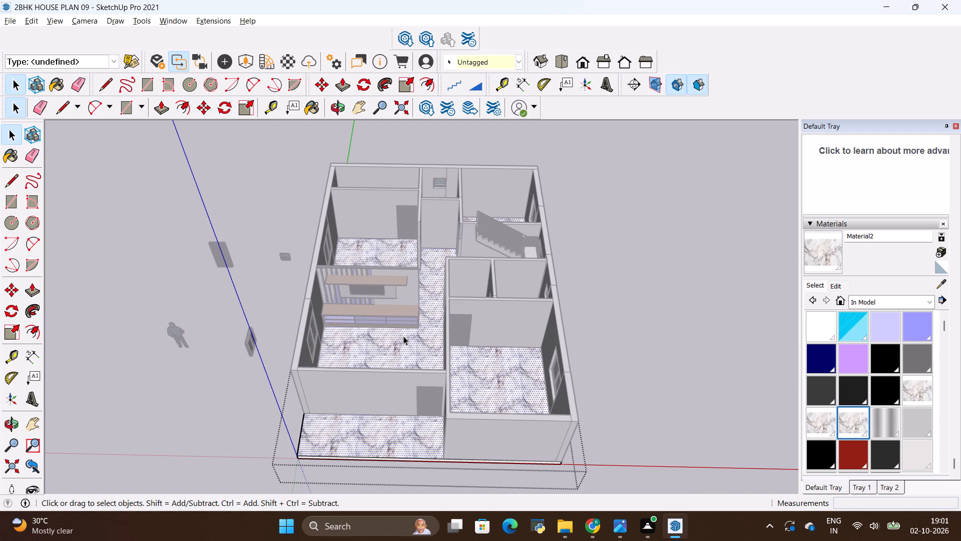
{"action": "key", "text": "space"}
{"action": "left_click", "coordinate": [669, 322]}
Examine the marble floor throughout the house and around the TV unit, up close and from several angles.
{"action": "scroll", "coordinate": [473, 309], "scroll_direction": "up", "scroll_amount": 2}
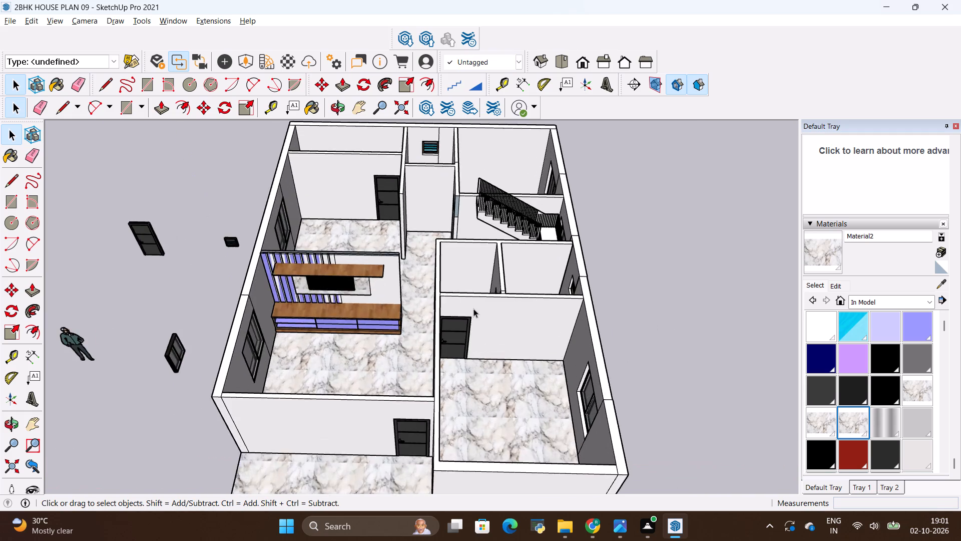
{"action": "scroll", "coordinate": [473, 309], "scroll_direction": "up", "scroll_amount": 4}
{"action": "scroll", "coordinate": [323, 234], "scroll_direction": "up", "scroll_amount": 6}
{"action": "scroll", "coordinate": [429, 262], "scroll_direction": "up", "scroll_amount": 3}
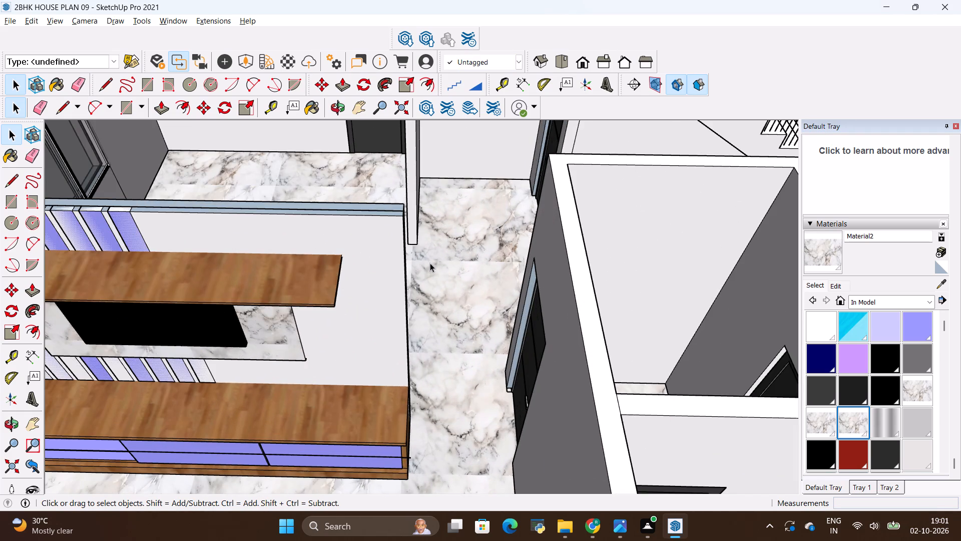
{"action": "scroll", "coordinate": [446, 267], "scroll_direction": "up", "scroll_amount": 9}
{"action": "scroll", "coordinate": [461, 288], "scroll_direction": "down", "scroll_amount": 20}
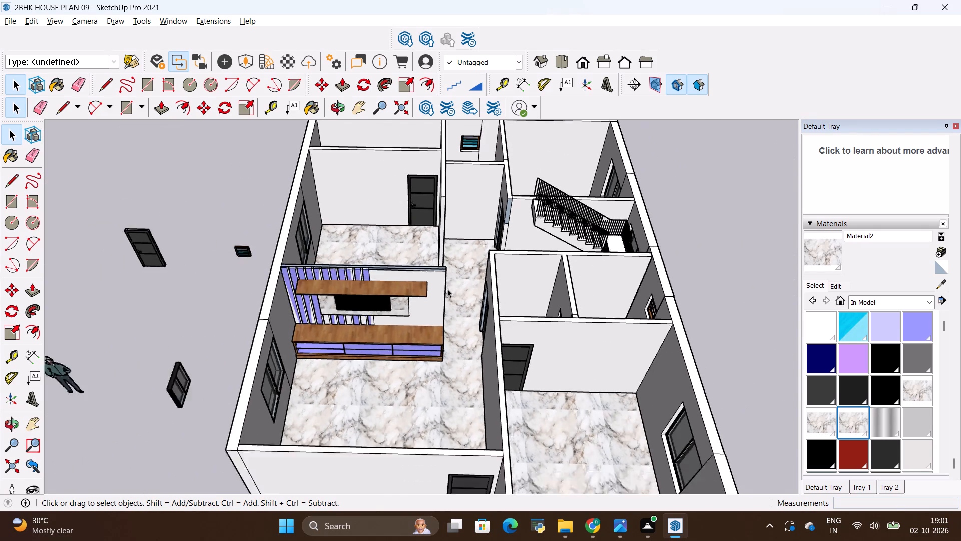
{"action": "scroll", "coordinate": [447, 289], "scroll_direction": "down", "scroll_amount": 2}
{"action": "scroll", "coordinate": [402, 158], "scroll_direction": "up", "scroll_amount": 8}
{"action": "middle_click_drag", "start_coordinate": [427, 210], "coordinate": [483, 345]}
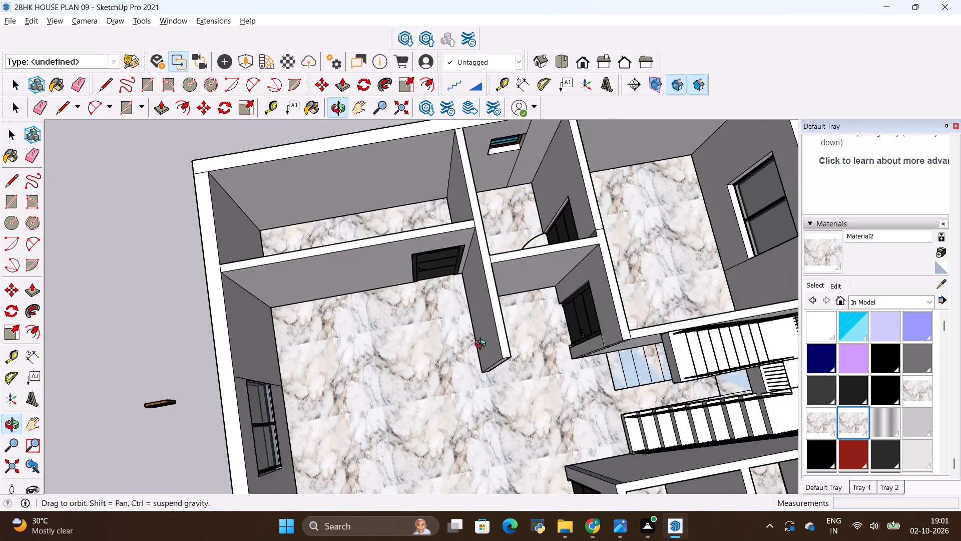
{"action": "middle_click_drag", "start_coordinate": [483, 345], "coordinate": [391, 181]}
{"action": "scroll", "coordinate": [462, 256], "scroll_direction": "down", "scroll_amount": 9}
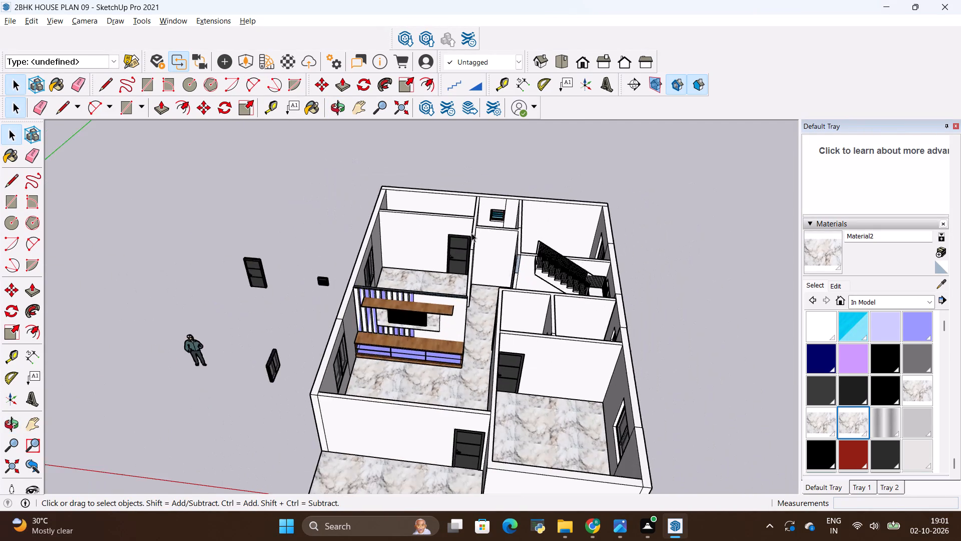
{"action": "scroll", "coordinate": [471, 233], "scroll_direction": "down", "scroll_amount": 4}
{"action": "scroll", "coordinate": [485, 287], "scroll_direction": "up", "scroll_amount": 4}
{"action": "middle_click_drag", "start_coordinate": [471, 298], "coordinate": [613, 343]}
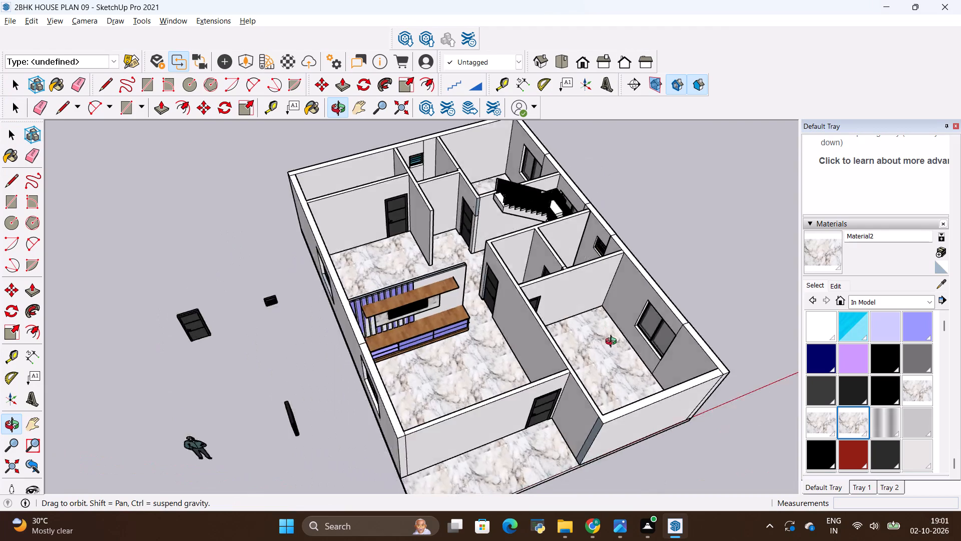
{"action": "middle_click_drag", "start_coordinate": [613, 343], "coordinate": [658, 326]}
{"action": "middle_click_drag", "start_coordinate": [660, 239], "coordinate": [373, 221]}
{"action": "scroll", "coordinate": [453, 363], "scroll_direction": "up", "scroll_amount": 6}
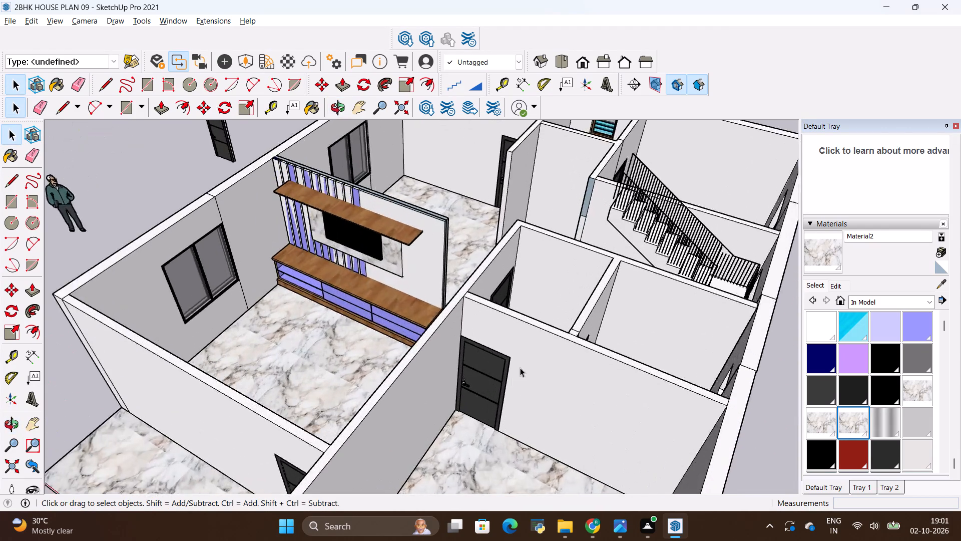
Erase the group of leftover plan lines on the floor, including the door swing arc in the small room near the stairs.
{"action": "scroll", "coordinate": [520, 368], "scroll_direction": "up", "scroll_amount": 2}
{"action": "middle_click_drag", "start_coordinate": [537, 328], "coordinate": [535, 465]}
{"action": "scroll", "coordinate": [531, 419], "scroll_direction": "up", "scroll_amount": 4}
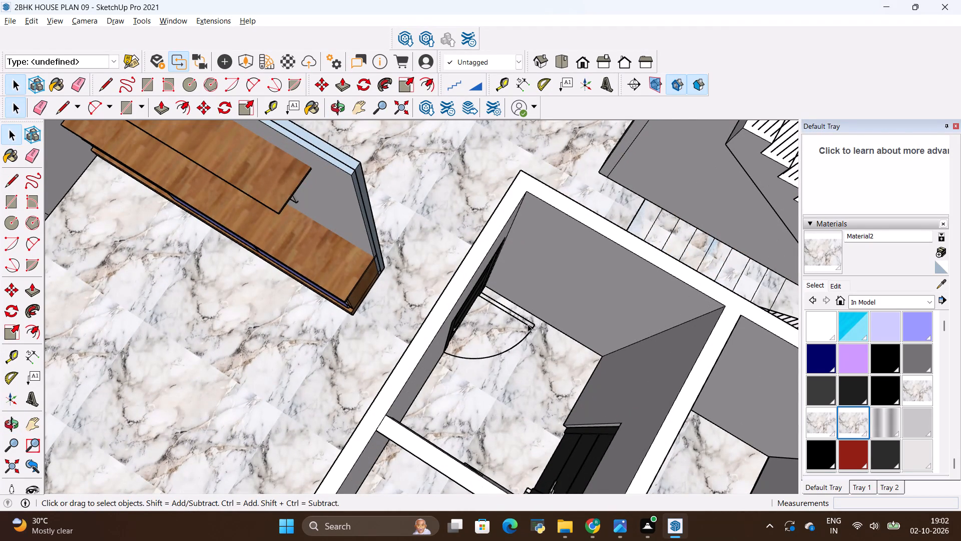
{"action": "left_click", "coordinate": [528, 324]}
{"action": "right_click", "coordinate": [527, 324]}
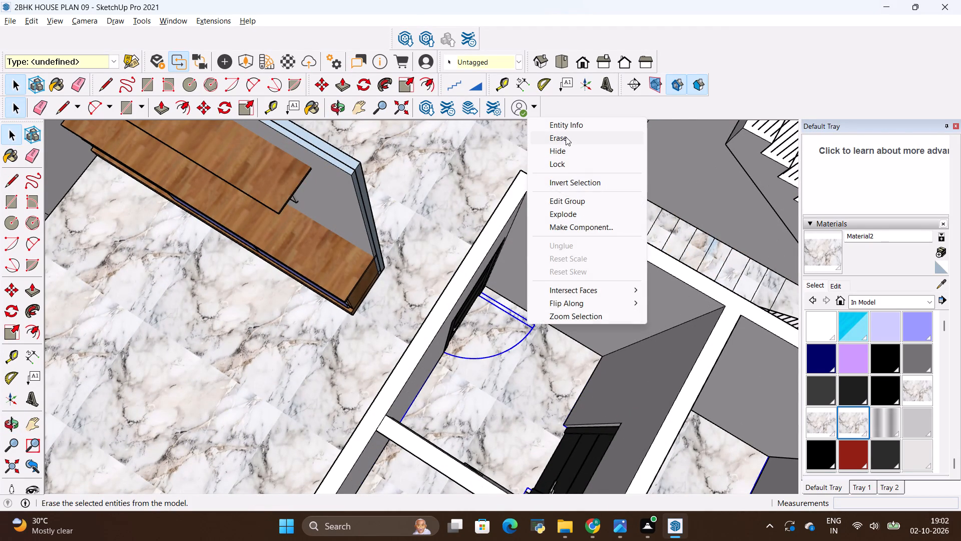
{"action": "left_click", "coordinate": [566, 136]}
Examine the whole house and the marble floors in its rooms from above and from several angles.
{"action": "scroll", "coordinate": [548, 309], "scroll_direction": "down", "scroll_amount": 11}
{"action": "middle_click_drag", "start_coordinate": [489, 374], "coordinate": [506, 392]}
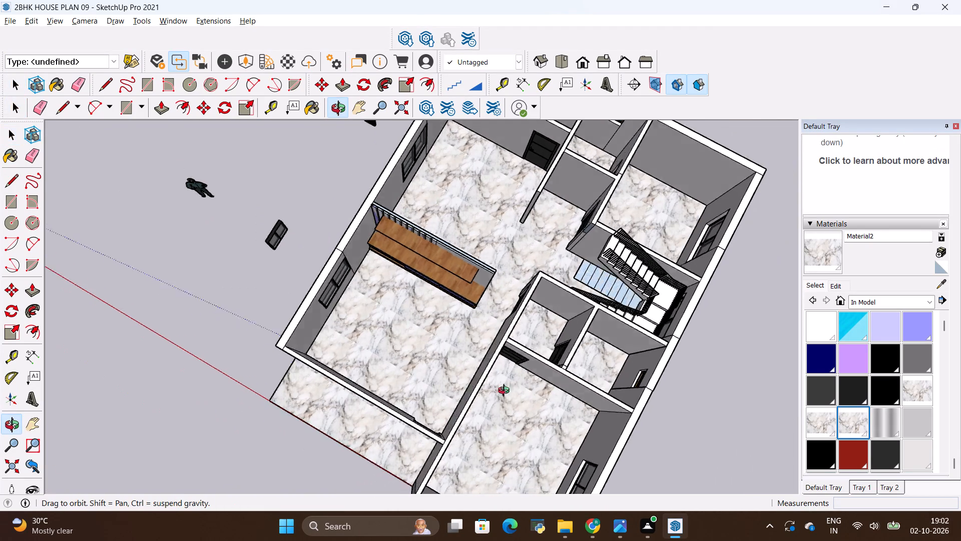
{"action": "middle_click_drag", "start_coordinate": [506, 392], "coordinate": [678, 267]}
{"action": "scroll", "coordinate": [462, 259], "scroll_direction": "down", "scroll_amount": 5}
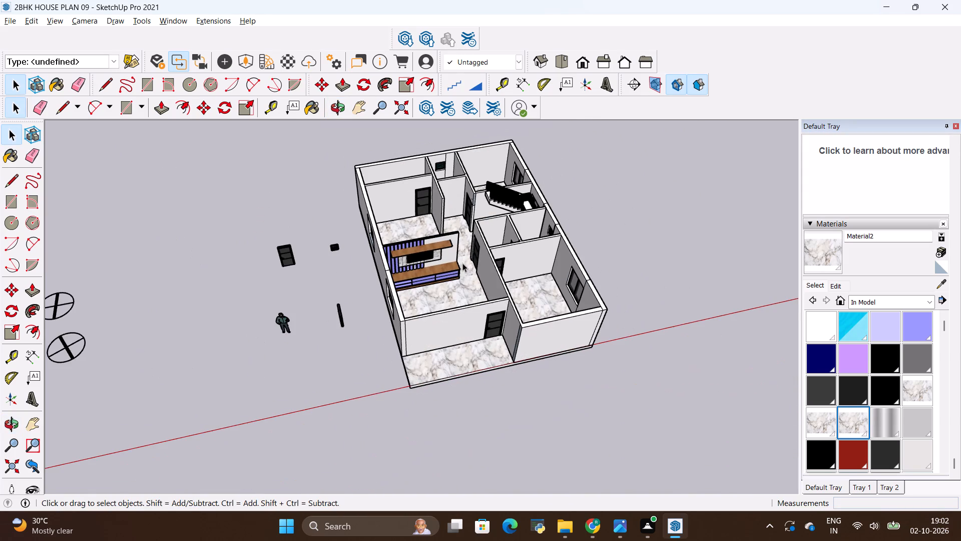
{"action": "scroll", "coordinate": [468, 143], "scroll_direction": "up", "scroll_amount": 3}
{"action": "middle_click_drag", "start_coordinate": [545, 322], "coordinate": [539, 285]}
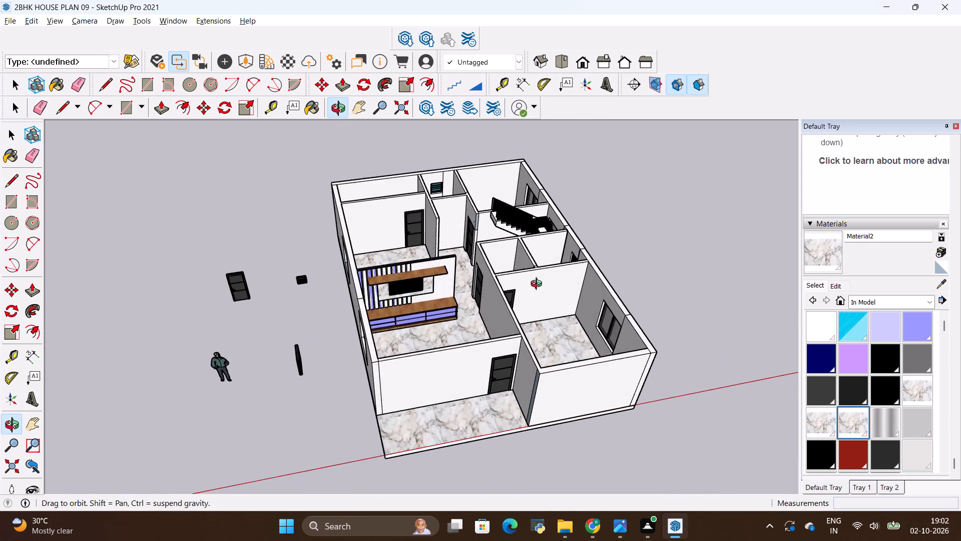
{"action": "middle_click_drag", "start_coordinate": [539, 285], "coordinate": [481, 259]}
{"action": "scroll", "coordinate": [495, 216], "scroll_direction": "up", "scroll_amount": 4}
{"action": "scroll", "coordinate": [506, 387], "scroll_direction": "down", "scroll_amount": 5}
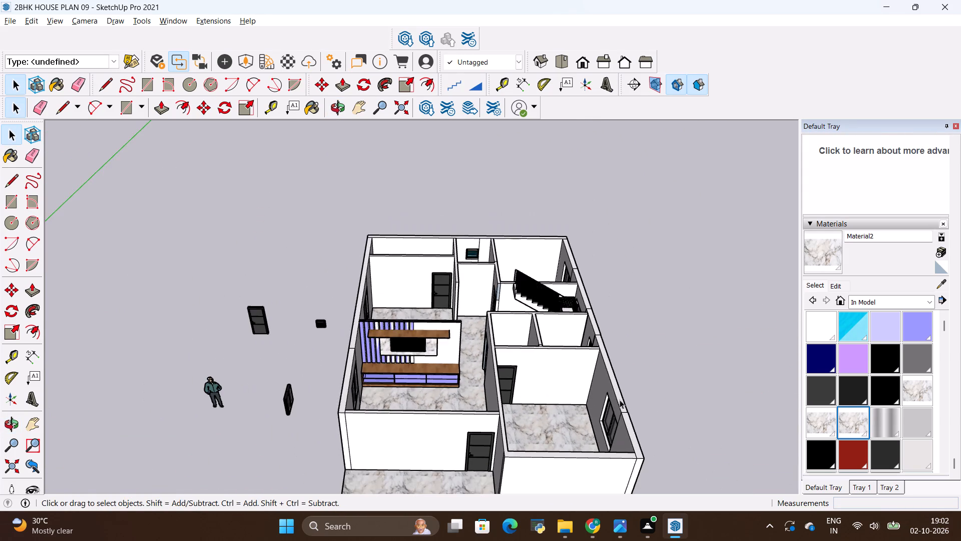
{"action": "middle_click_drag", "start_coordinate": [611, 414], "coordinate": [644, 348]}
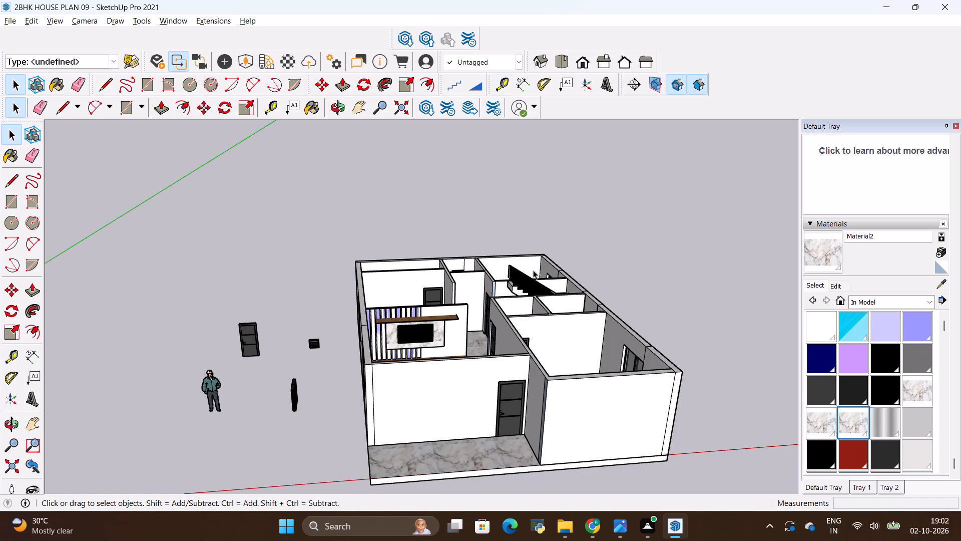
{"action": "scroll", "coordinate": [478, 249], "scroll_direction": "down", "scroll_amount": 5}
{"action": "middle_click_drag", "start_coordinate": [499, 311], "coordinate": [429, 490]}
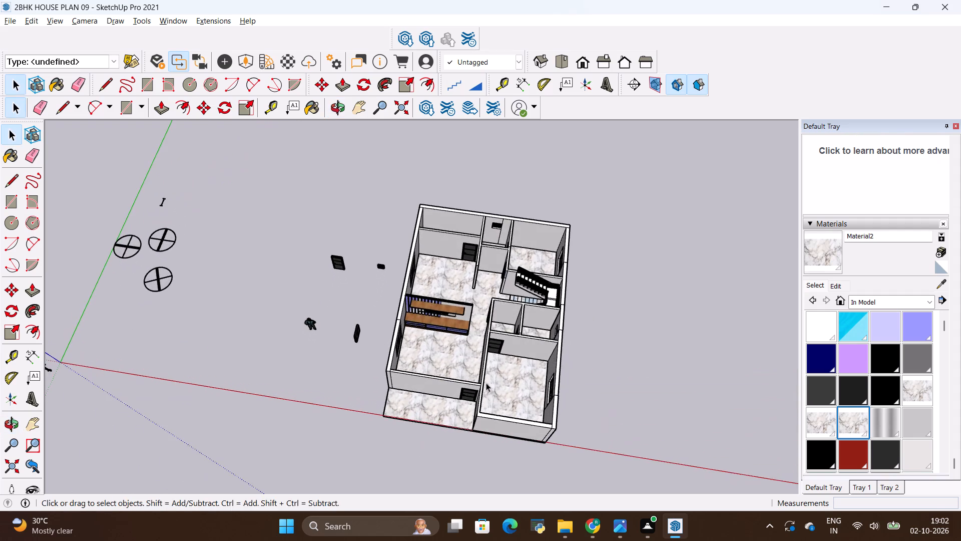
{"action": "middle_click_drag", "start_coordinate": [486, 382], "coordinate": [503, 454]}
{"action": "scroll", "coordinate": [487, 206], "scroll_direction": "up", "scroll_amount": 12}
{"action": "scroll", "coordinate": [470, 254], "scroll_direction": "down", "scroll_amount": 3}
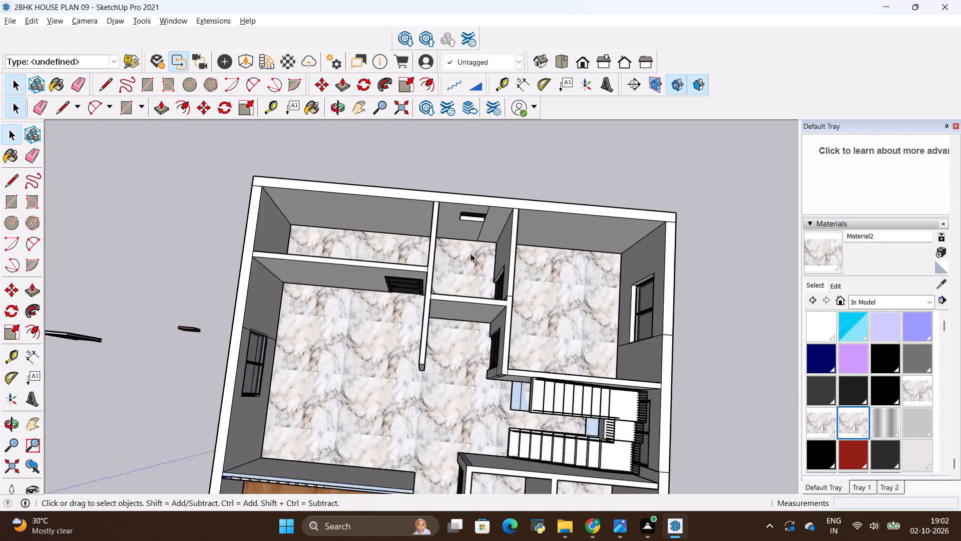
Examine the whole house from several angles, then the room behind the TV unit wall up close, including its window wall and marble floor.
{"action": "scroll", "coordinate": [470, 253], "scroll_direction": "down", "scroll_amount": 11}
{"action": "middle_click_drag", "start_coordinate": [463, 337], "coordinate": [651, 190]}
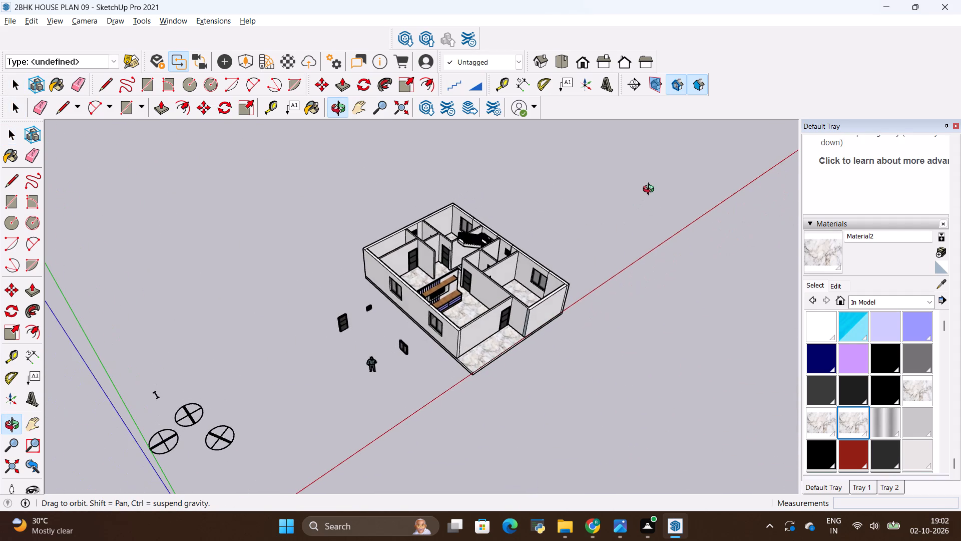
{"action": "middle_click_drag", "start_coordinate": [651, 190], "coordinate": [651, 190]}
{"action": "scroll", "coordinate": [424, 236], "scroll_direction": "up", "scroll_amount": 12}
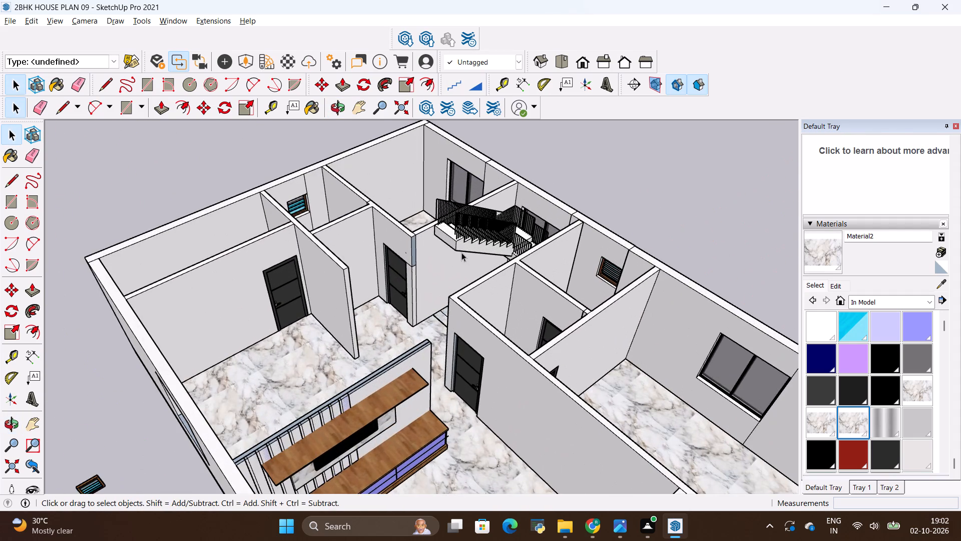
{"action": "scroll", "coordinate": [461, 252], "scroll_direction": "down", "scroll_amount": 7}
{"action": "middle_click_drag", "start_coordinate": [557, 344], "coordinate": [287, 319]}
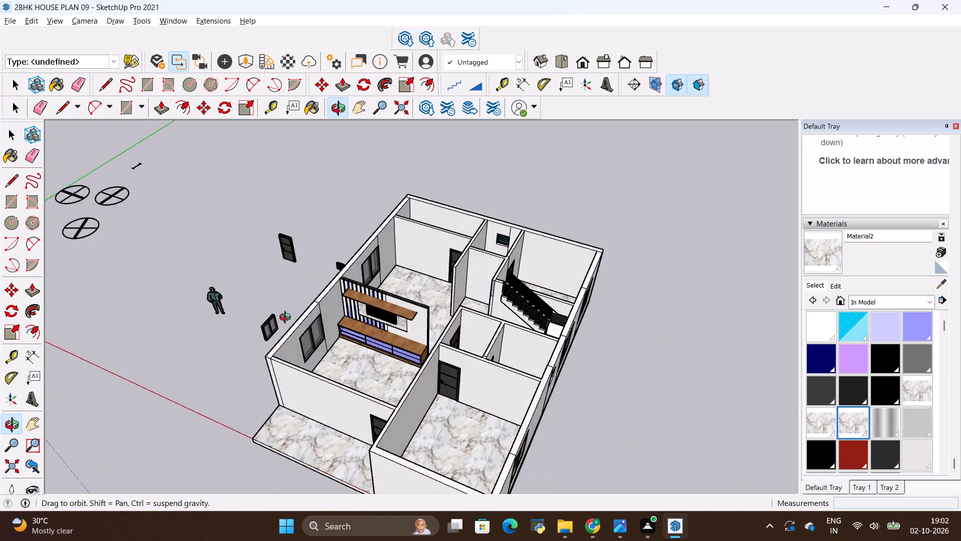
{"action": "middle_click_drag", "start_coordinate": [287, 319], "coordinate": [302, 344]}
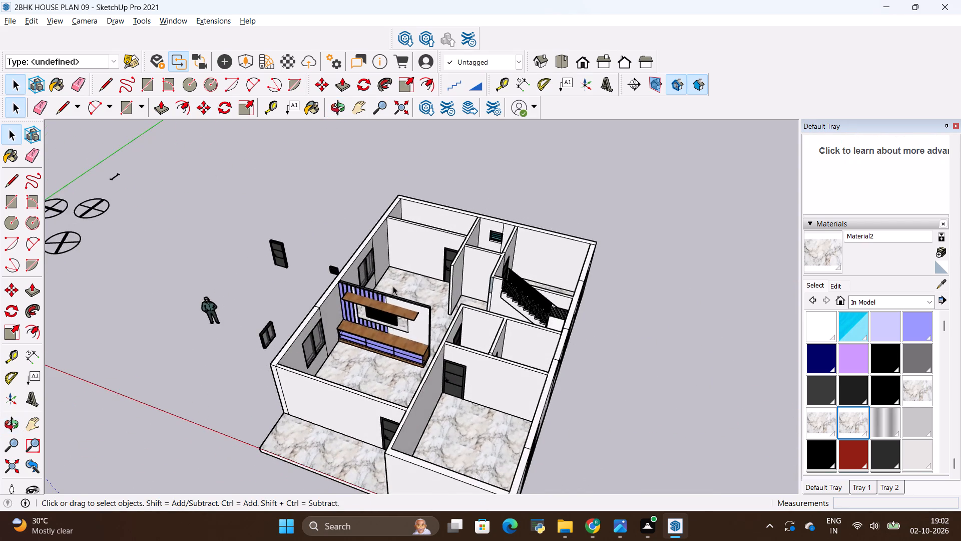
{"action": "scroll", "coordinate": [396, 281], "scroll_direction": "up", "scroll_amount": 7}
{"action": "middle_click_drag", "start_coordinate": [440, 317], "coordinate": [165, 330]}
{"action": "scroll", "coordinate": [338, 287], "scroll_direction": "up", "scroll_amount": 5}
{"action": "scroll", "coordinate": [346, 262], "scroll_direction": "down", "scroll_amount": 4}
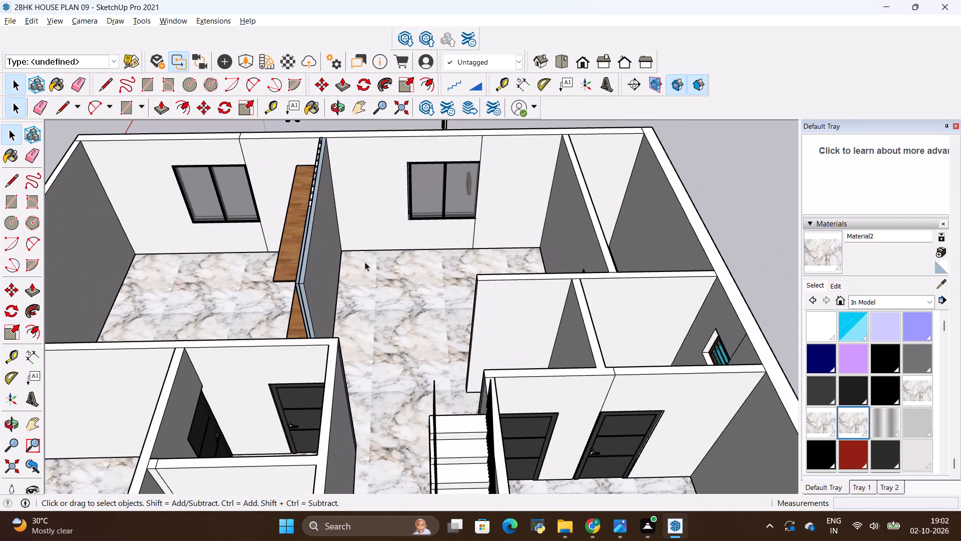
{"action": "scroll", "coordinate": [371, 262], "scroll_direction": "down", "scroll_amount": 4}
{"action": "middle_click_drag", "start_coordinate": [385, 262], "coordinate": [500, 296]}
{"action": "scroll", "coordinate": [356, 333], "scroll_direction": "down", "scroll_amount": 4}
{"action": "middle_click_drag", "start_coordinate": [240, 413], "coordinate": [560, 271]}
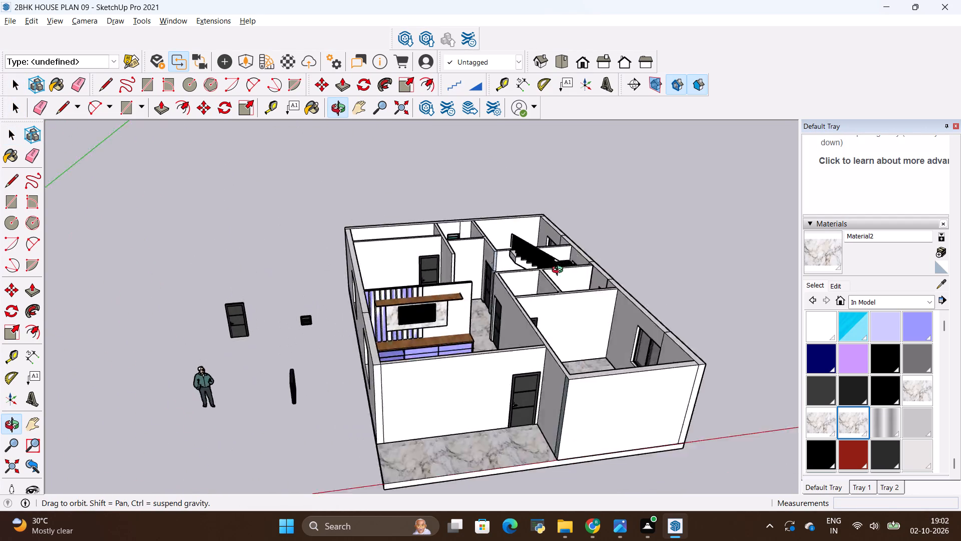
{"action": "middle_click_drag", "start_coordinate": [560, 271], "coordinate": [472, 282]}
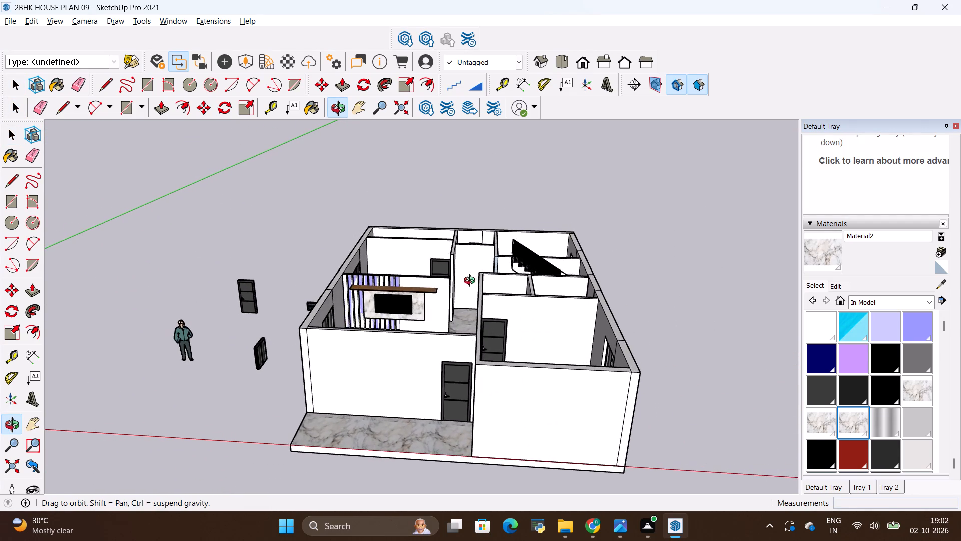
{"action": "middle_click_drag", "start_coordinate": [472, 282], "coordinate": [535, 346]}
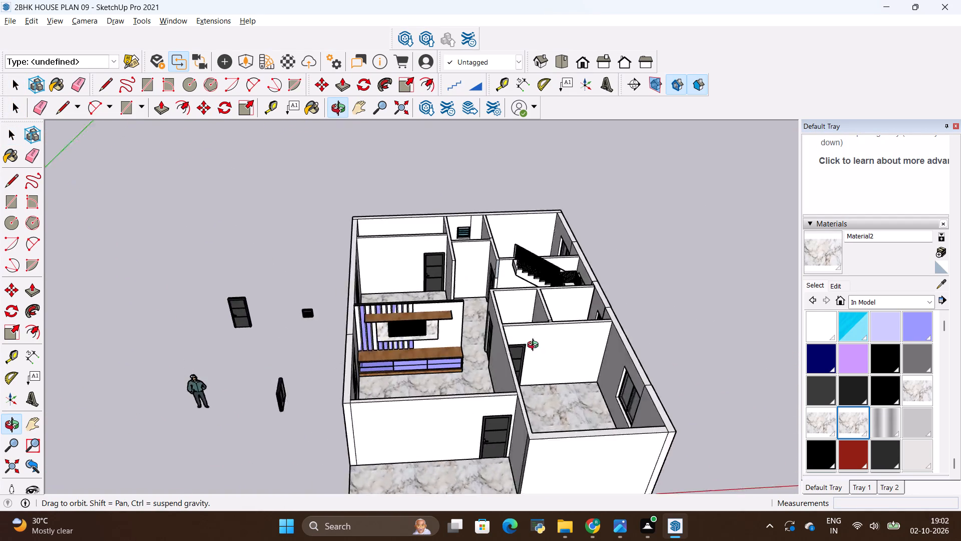
{"action": "middle_click_drag", "start_coordinate": [535, 346], "coordinate": [487, 357]}
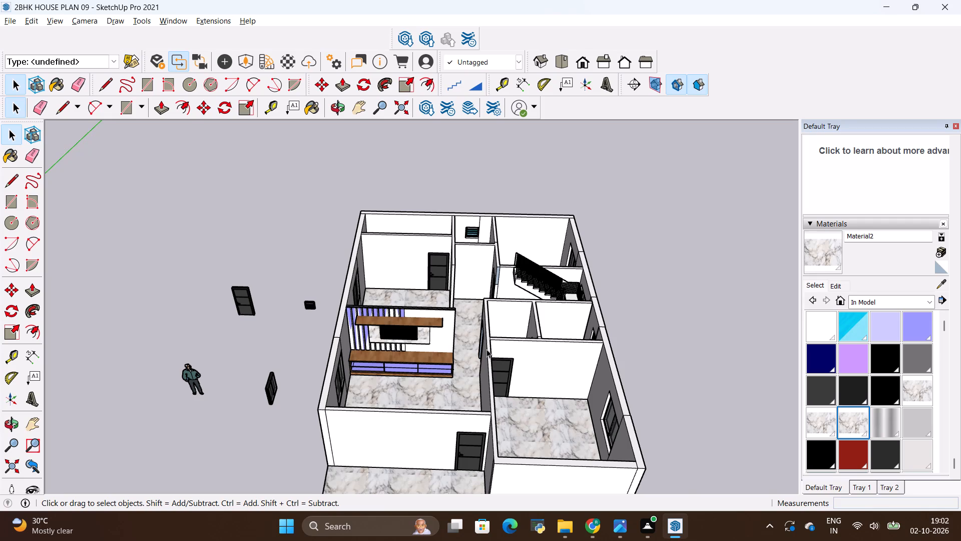
{"action": "scroll", "coordinate": [423, 299], "scroll_direction": "up", "scroll_amount": 6}
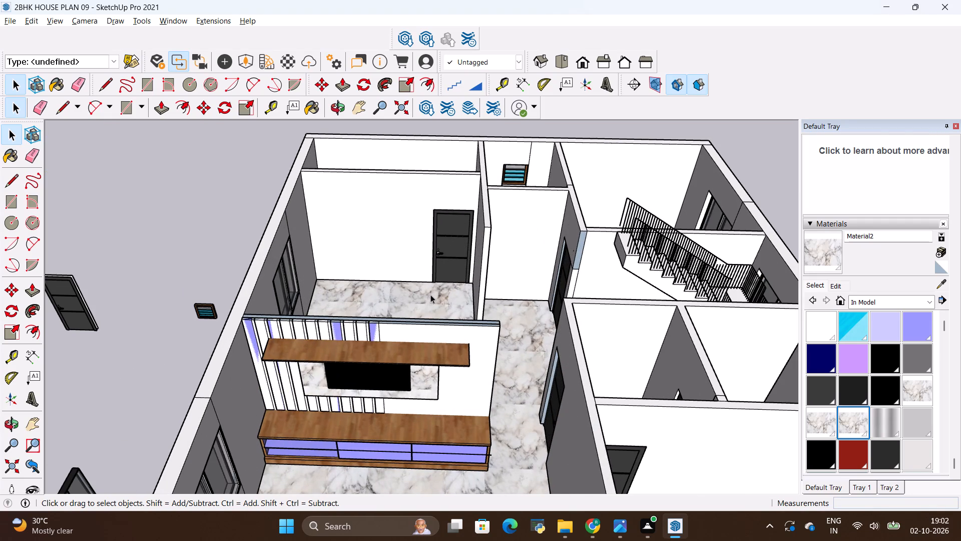
{"action": "scroll", "coordinate": [429, 295], "scroll_direction": "up", "scroll_amount": 1}
{"action": "middle_click_drag", "start_coordinate": [427, 296], "coordinate": [237, 333]}
{"action": "middle_click_drag", "start_coordinate": [366, 290], "coordinate": [257, 327]}
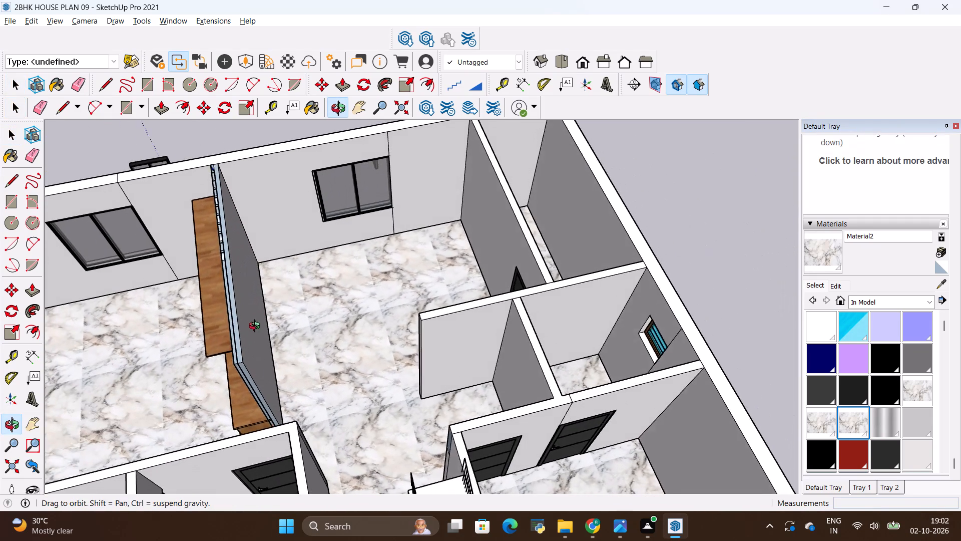
{"action": "middle_click_drag", "start_coordinate": [257, 327], "coordinate": [256, 327]}
{"action": "scroll", "coordinate": [315, 255], "scroll_direction": "up", "scroll_amount": 6}
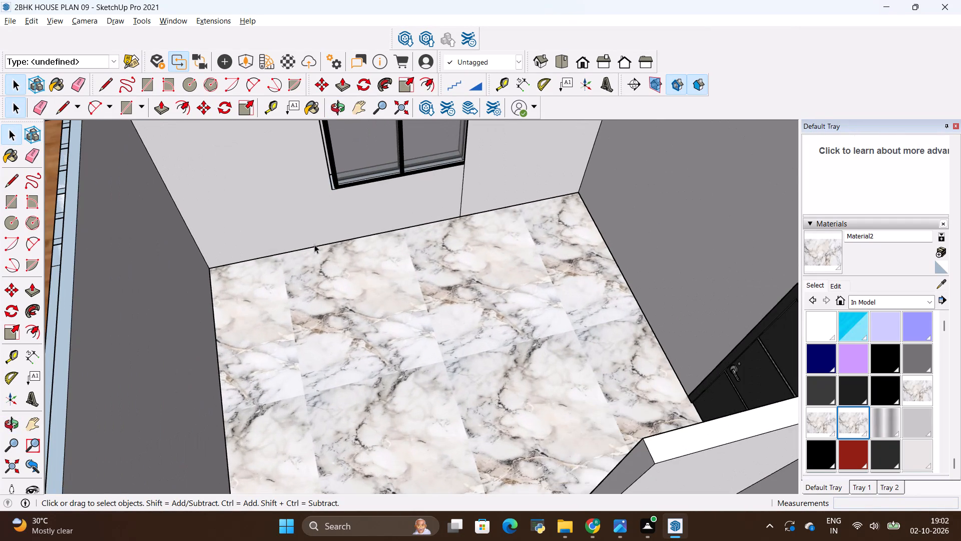
{"action": "middle_click_drag", "start_coordinate": [295, 272], "coordinate": [384, 315]}
{"action": "scroll", "coordinate": [386, 306], "scroll_direction": "down", "scroll_amount": 3}
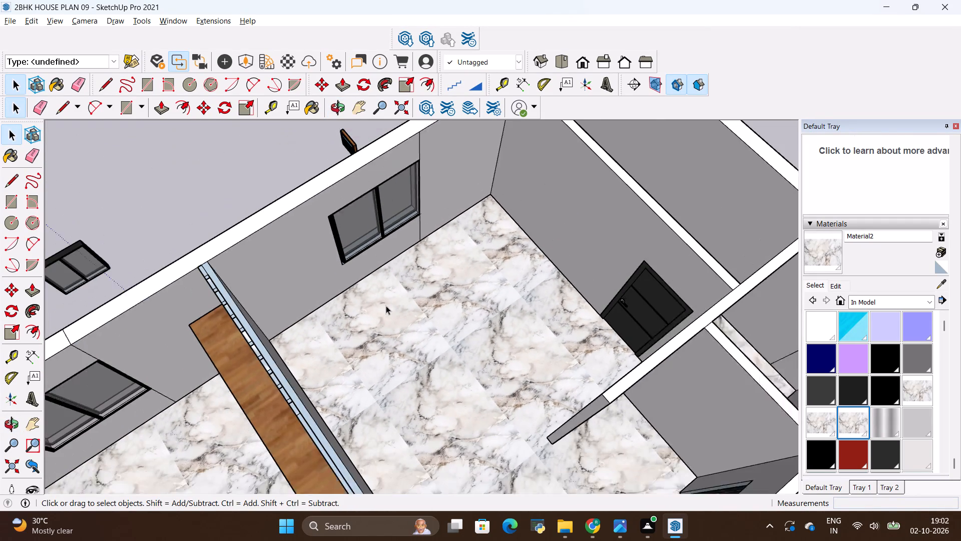
{"action": "scroll", "coordinate": [386, 306], "scroll_direction": "down", "scroll_amount": 2}
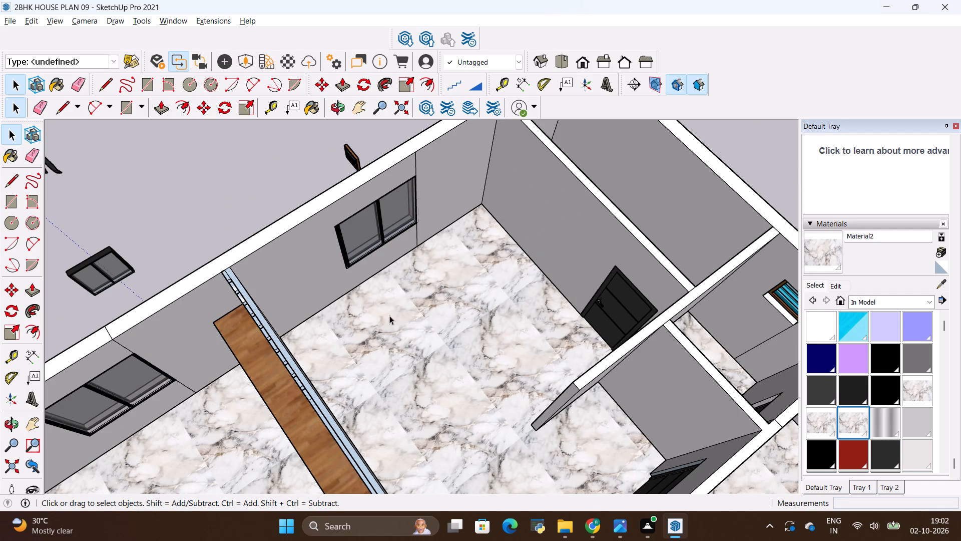
Place a 2' guide on the floor, starting from the wall base below the window in the room behind the TV unit.
{"action": "middle_click_drag", "start_coordinate": [302, 348], "coordinate": [249, 333]}
{"action": "scroll", "coordinate": [288, 319], "scroll_direction": "up", "scroll_amount": 3}
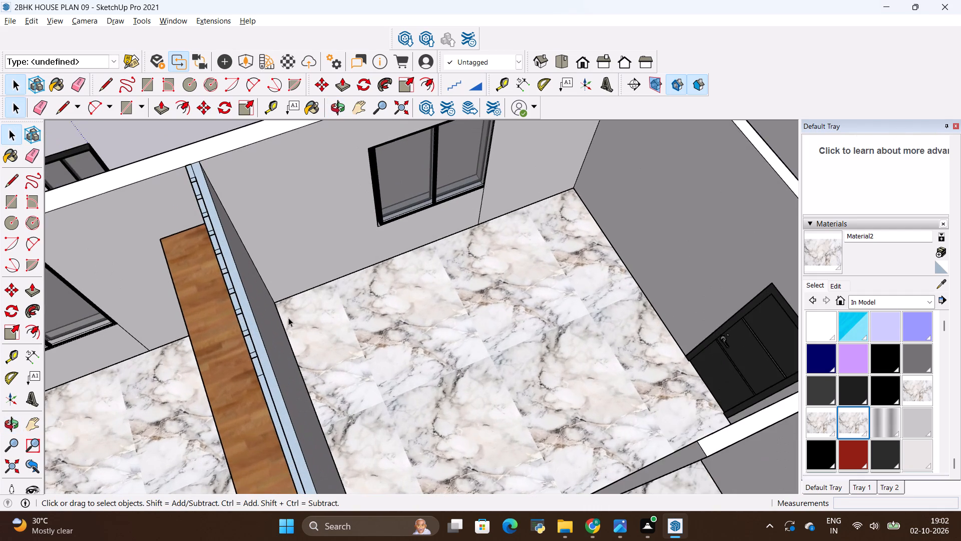
{"action": "scroll", "coordinate": [284, 309], "scroll_direction": "up", "scroll_amount": 1}
{"action": "key", "text": "t"}
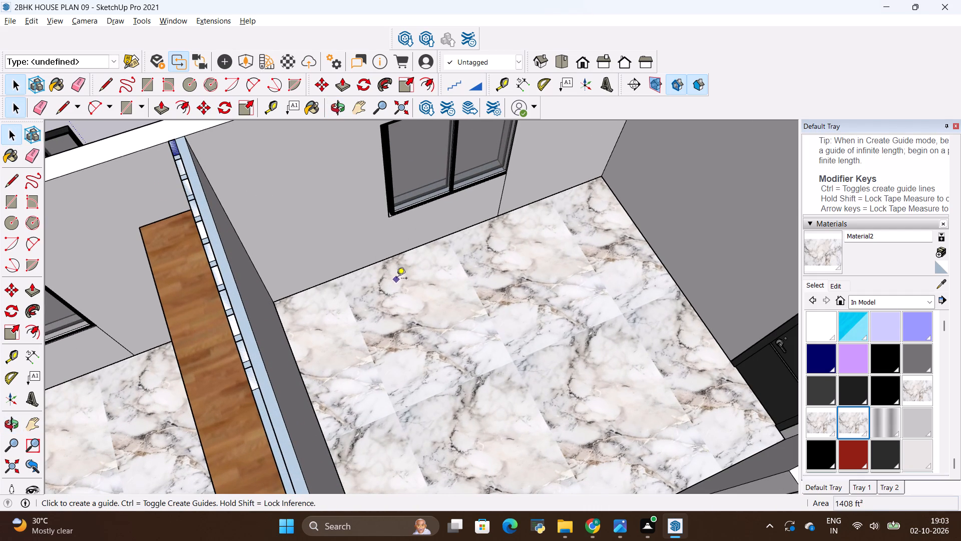
{"action": "left_click", "coordinate": [390, 259]}
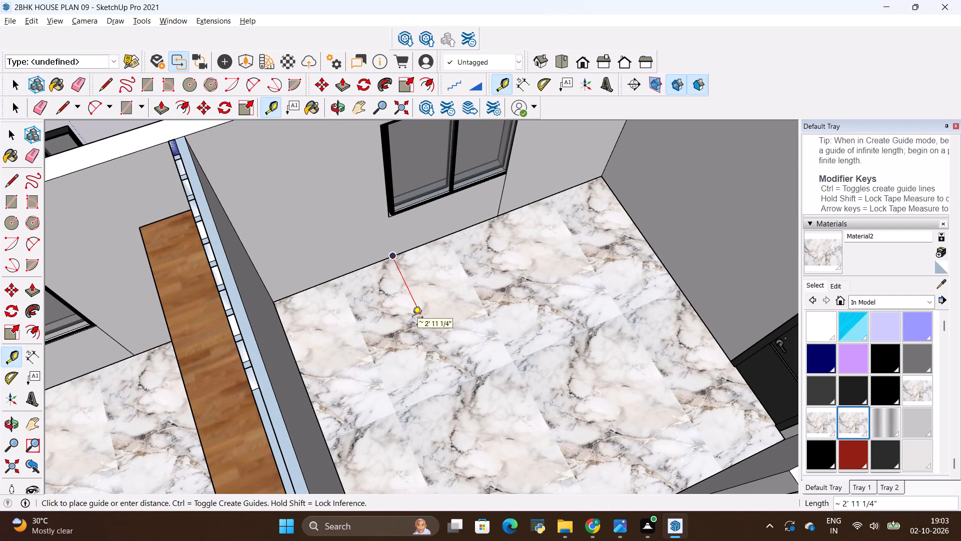
{"action": "key", "text": "BackSpace"}
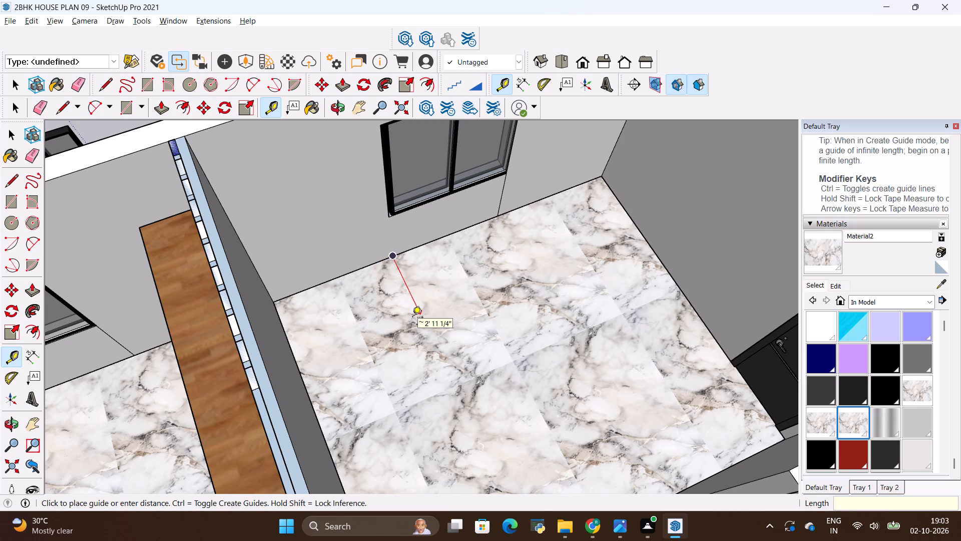
{"action": "key", "text": "2"}
{"action": "key", "text": "apostrophe"}
{"action": "key", "text": "Return"}
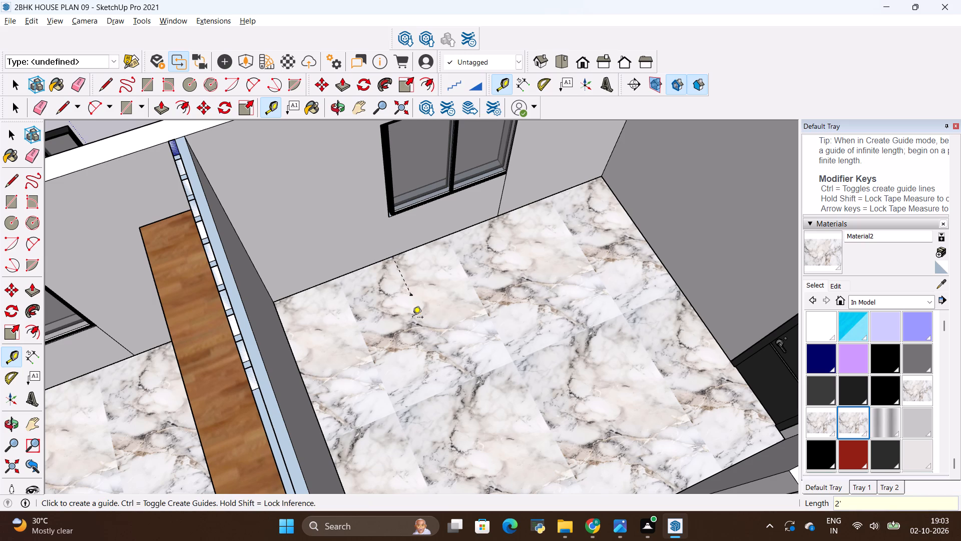
{"action": "key", "text": "Escape"}
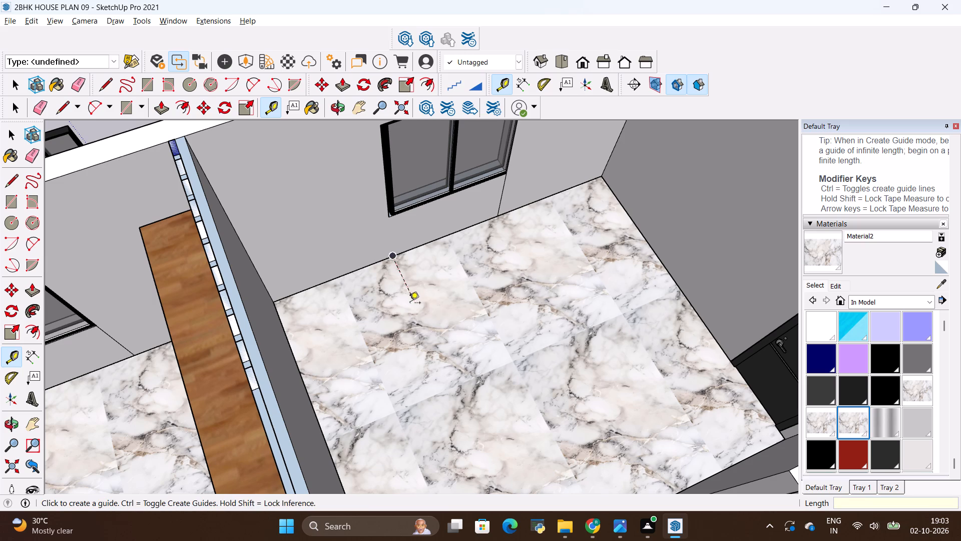
Place a guide line on the floor parallel to the window wall, offset 2'6" from the wall's base edge.
{"action": "key", "text": "t"}
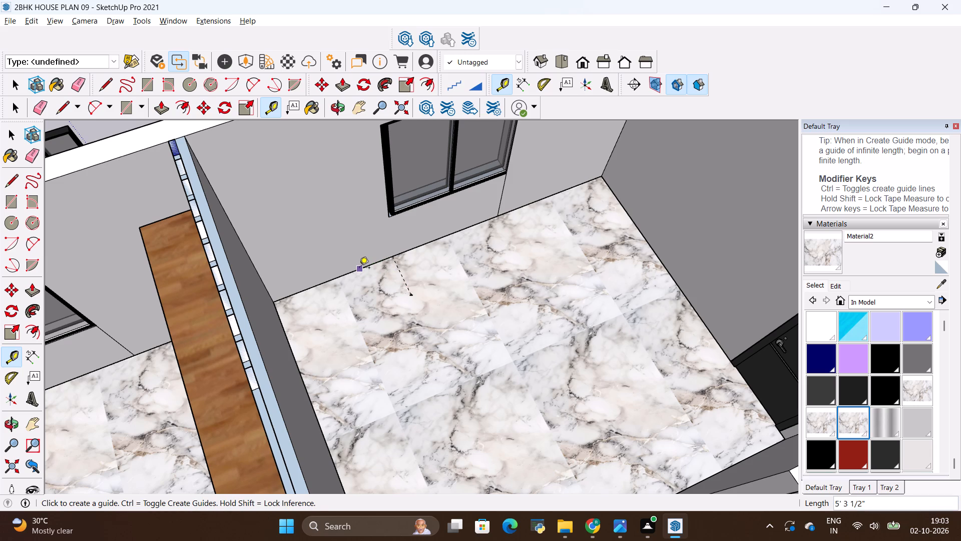
{"action": "left_click", "coordinate": [359, 268]}
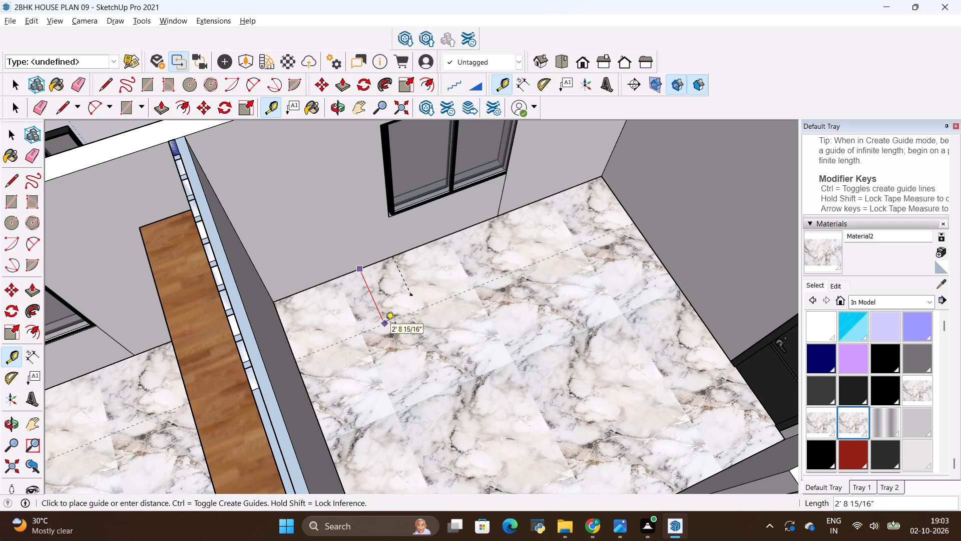
{"action": "key", "text": "BackSpace"}
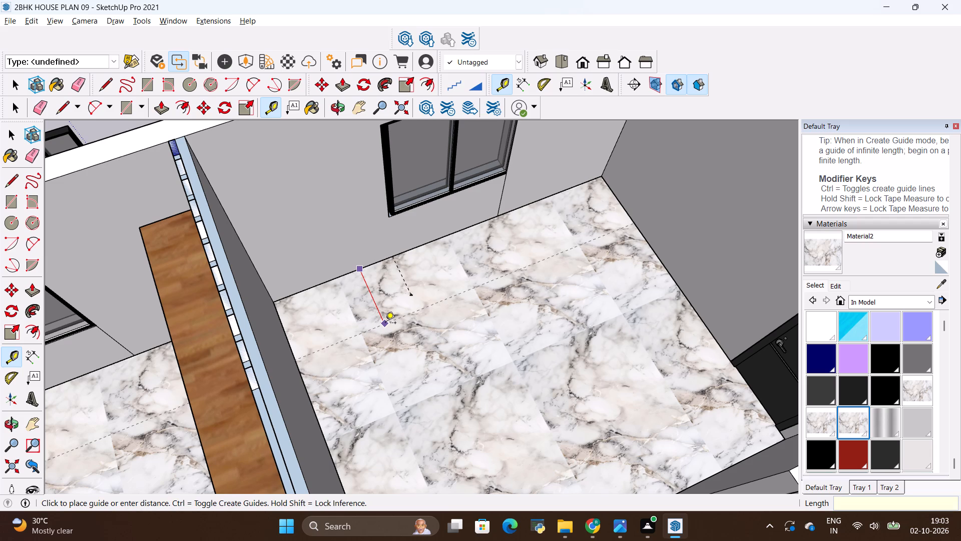
{"action": "key", "text": "BackSpace"}
{"action": "key", "text": "2"}
{"action": "key", "text": "apostrophe"}
{"action": "key", "text": "6"}
{"action": "key", "text": "shift+quotedbl"}
{"action": "key", "text": "Return"}
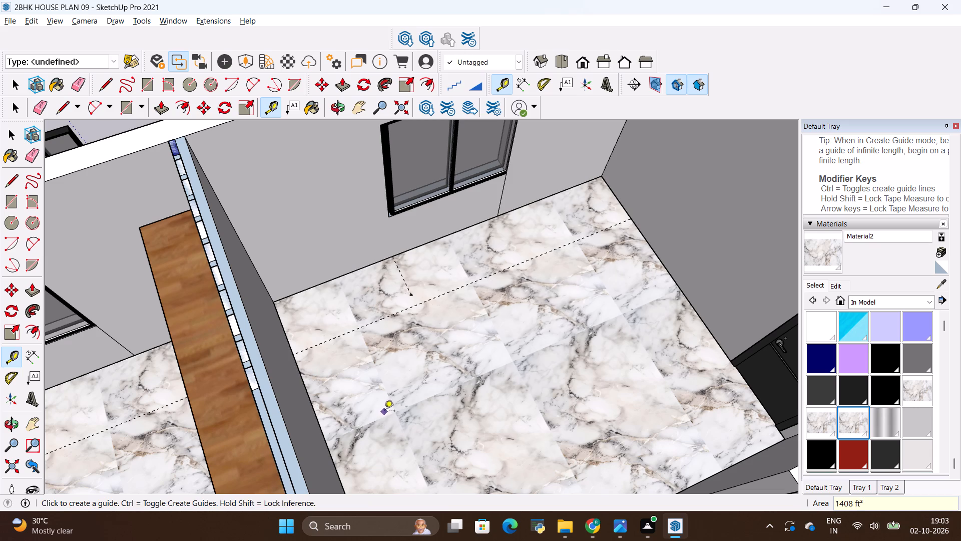
Draw a 2'6" by 15'7" rectangle on the floor along the window wall, between the guide line and the TV wall corner.
{"action": "key", "text": "l"}
{"action": "left_click", "coordinate": [273, 296]}
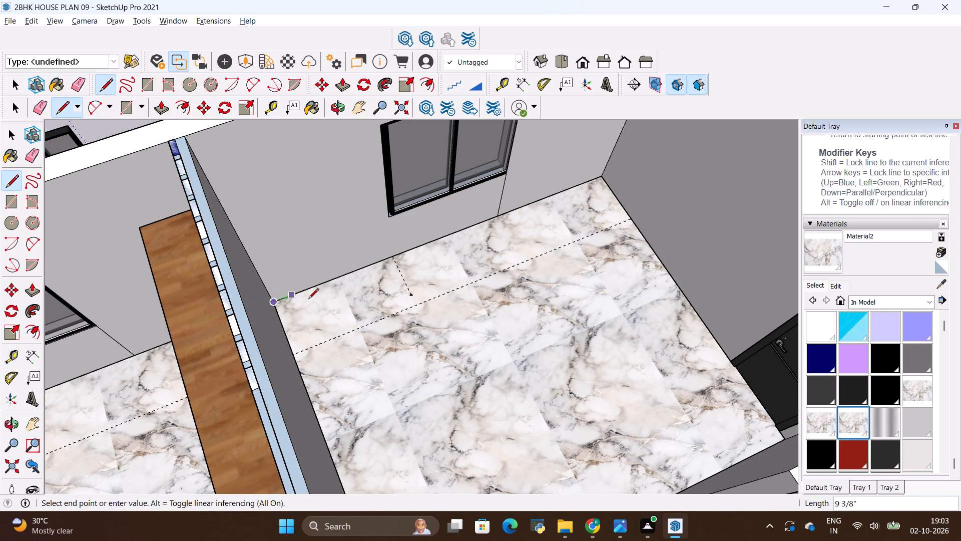
{"action": "key", "text": "r"}
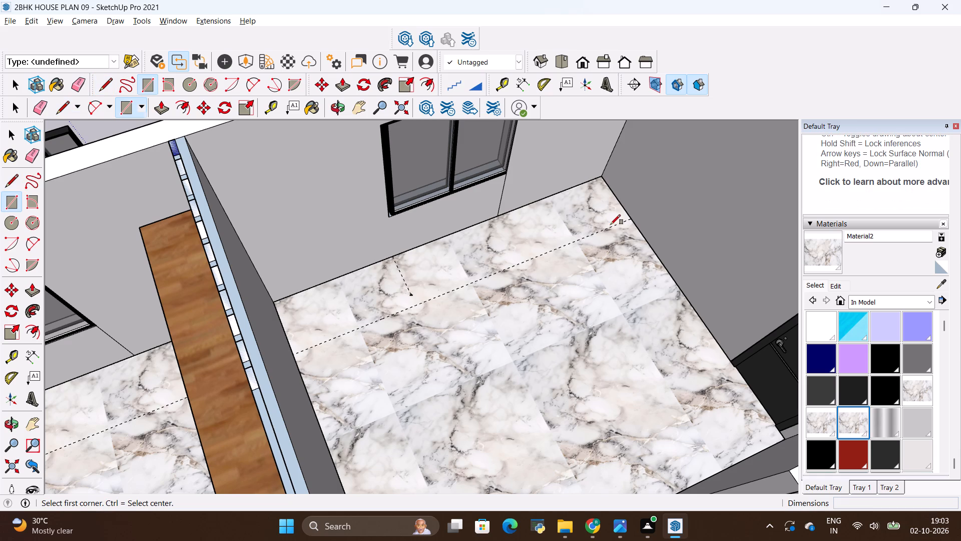
{"action": "left_click", "coordinate": [632, 218]}
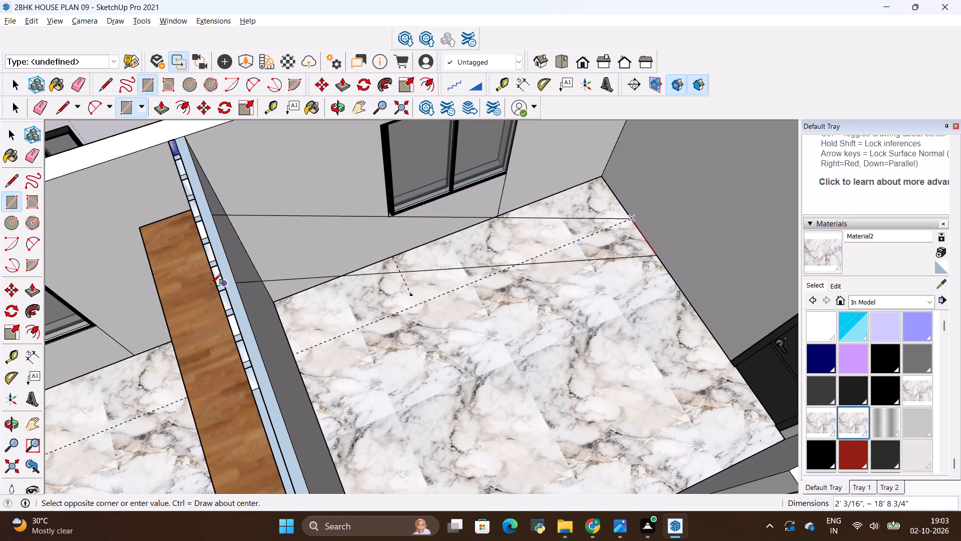
{"action": "left_click", "coordinate": [276, 302]}
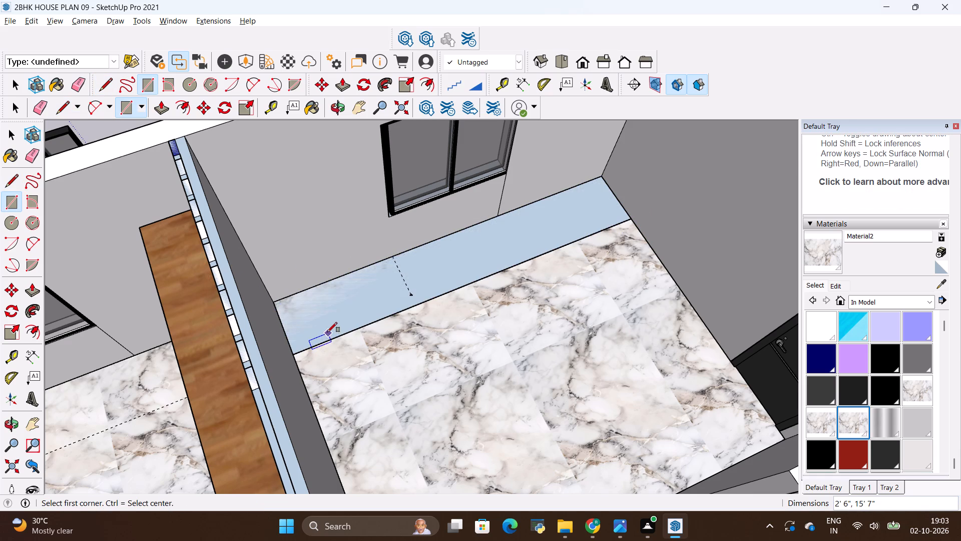
{"action": "key", "text": "Escape"}
Examine the floor strip under the window and the adjoining wall with the door from several angles.
{"action": "scroll", "coordinate": [327, 332], "scroll_direction": "down", "scroll_amount": 3}
{"action": "scroll", "coordinate": [542, 264], "scroll_direction": "up", "scroll_amount": 5}
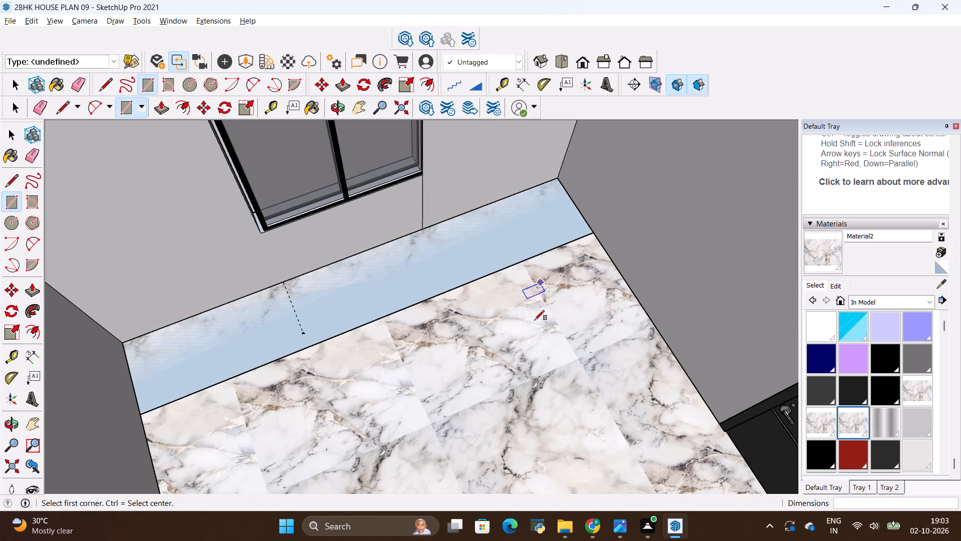
{"action": "scroll", "coordinate": [526, 345], "scroll_direction": "down", "scroll_amount": 5}
{"action": "middle_click_drag", "start_coordinate": [529, 379], "coordinate": [573, 270]}
{"action": "scroll", "coordinate": [545, 273], "scroll_direction": "up", "scroll_amount": 3}
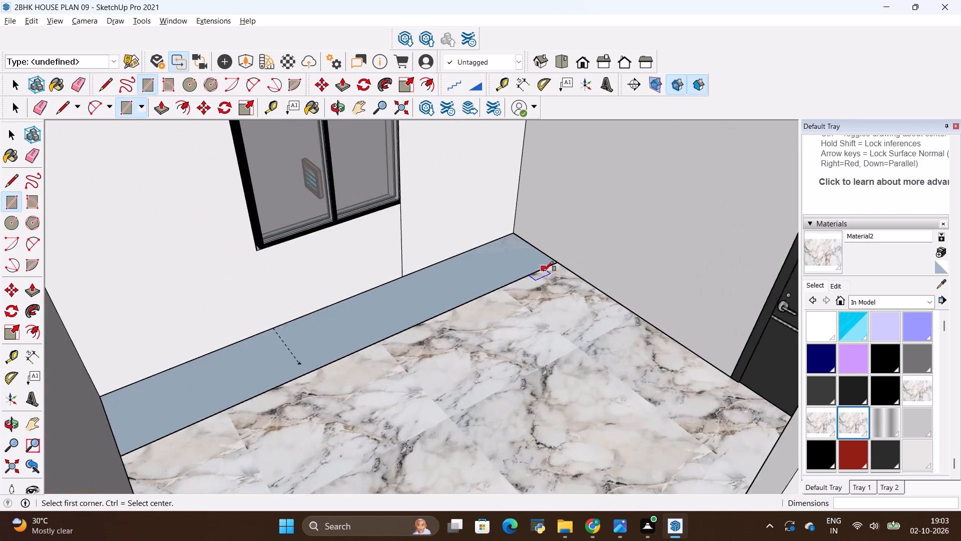
{"action": "scroll", "coordinate": [544, 271], "scroll_direction": "up", "scroll_amount": 4}
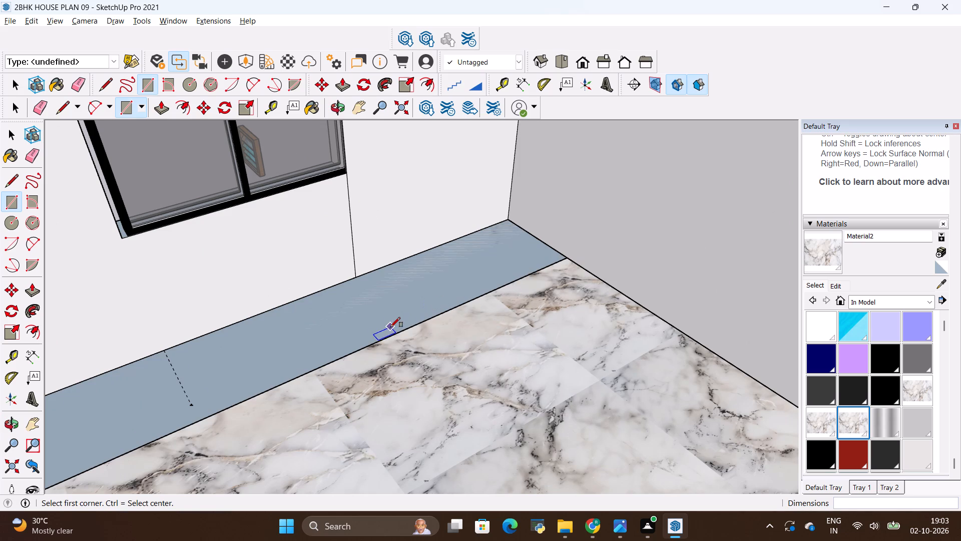
{"action": "scroll", "coordinate": [390, 327], "scroll_direction": "down", "scroll_amount": 9}
{"action": "middle_click_drag", "start_coordinate": [362, 383], "coordinate": [227, 415]}
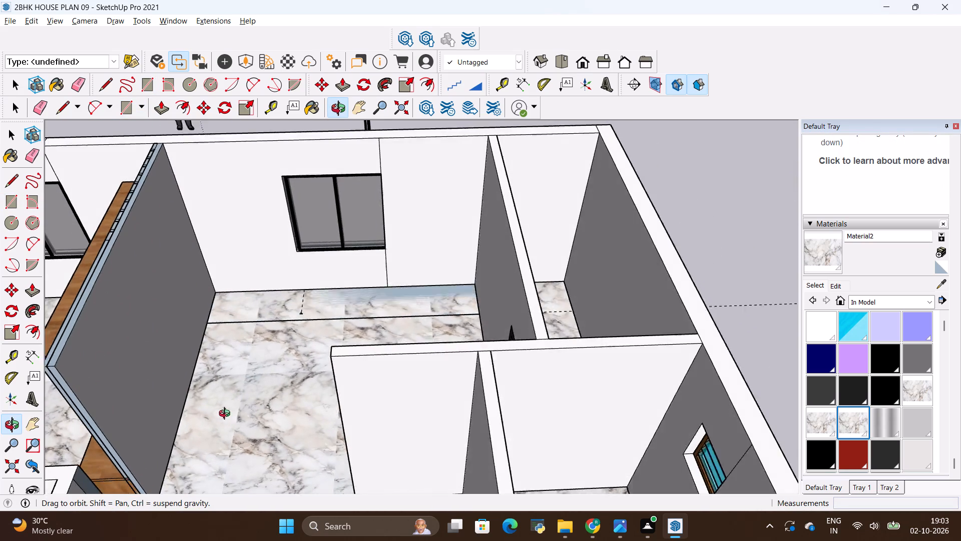
{"action": "middle_click_drag", "start_coordinate": [227, 415], "coordinate": [605, 439]}
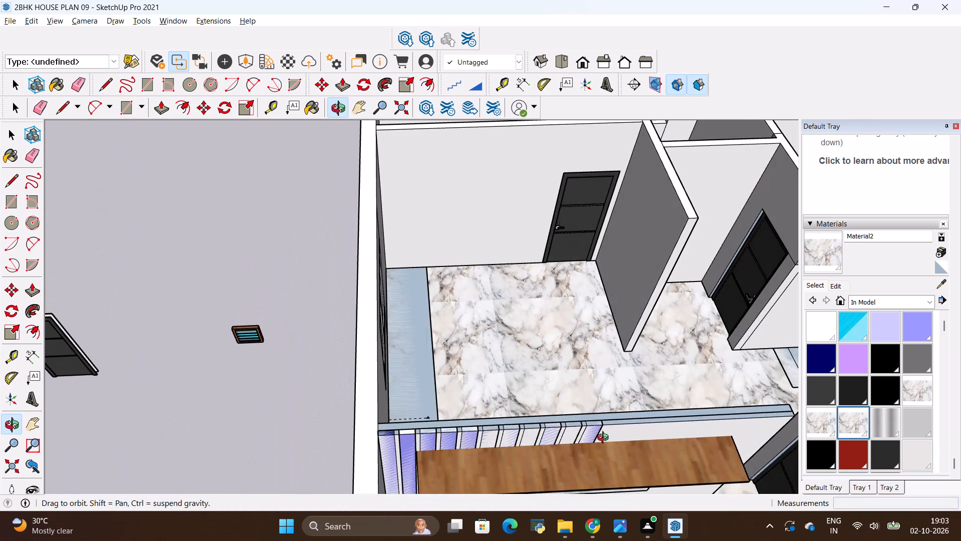
{"action": "middle_click_drag", "start_coordinate": [605, 439], "coordinate": [591, 421]}
{"action": "scroll", "coordinate": [513, 266], "scroll_direction": "up", "scroll_amount": 2}
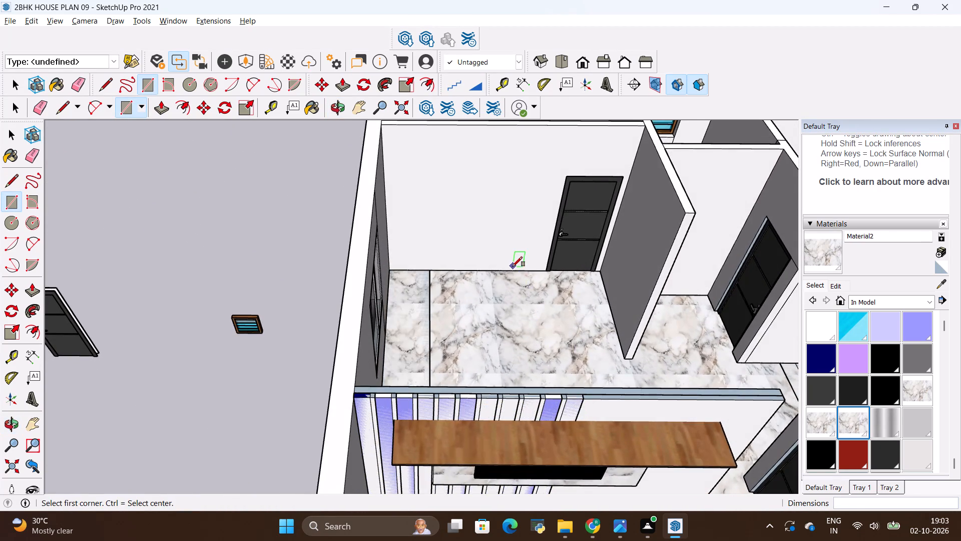
{"action": "scroll", "coordinate": [513, 266], "scroll_direction": "up", "scroll_amount": 5}
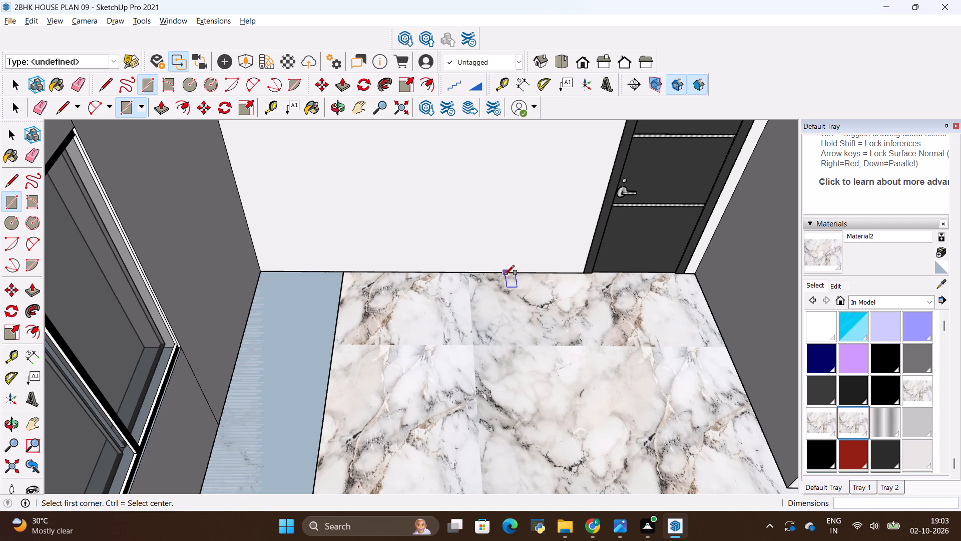
{"action": "key", "text": "space"}
{"action": "left_click", "coordinate": [504, 269]}
{"action": "left_click", "coordinate": [505, 294]}
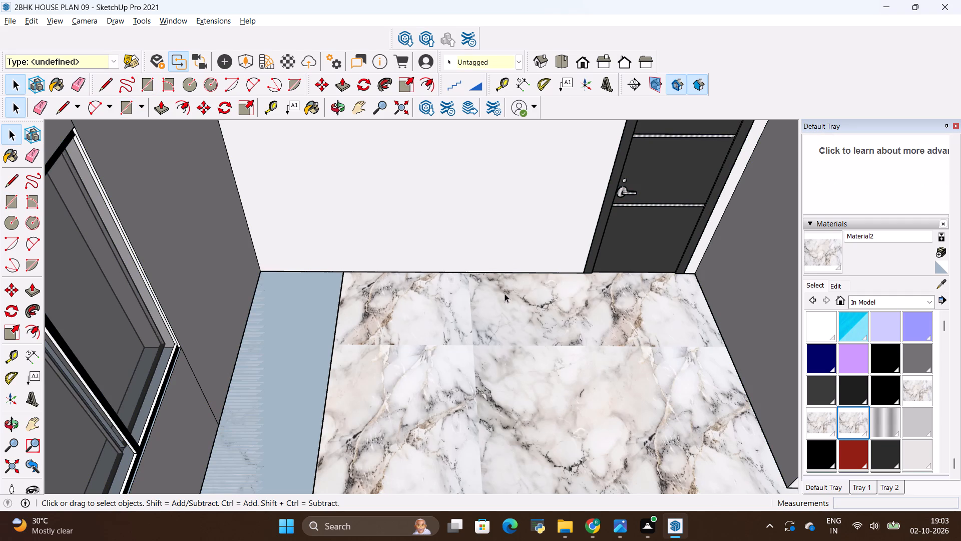
Place a guide line on the floor parallel to the door wall, offset 2'6" from that wall's base edge.
{"action": "scroll", "coordinate": [489, 293], "scroll_direction": "down", "scroll_amount": 7}
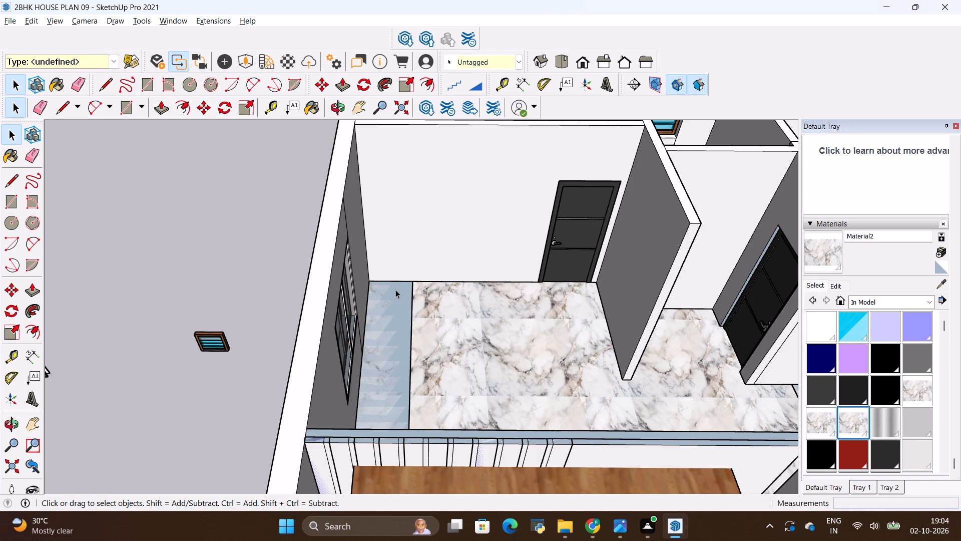
{"action": "key", "text": "t"}
{"action": "left_click", "coordinate": [449, 283]}
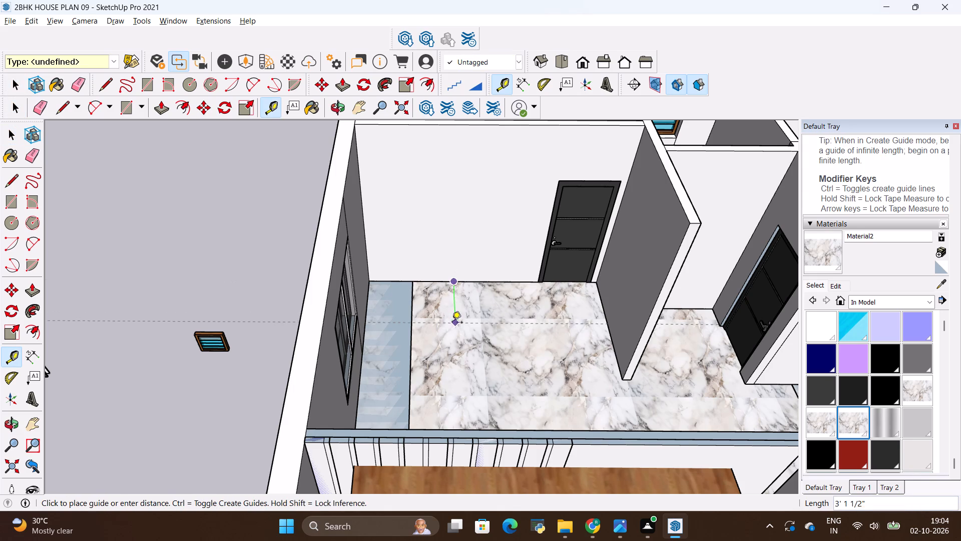
{"action": "key", "text": "BackSpace"}
{"action": "type", "text": "2'"}
{"action": "key", "text": "6"}
{"action": "key", "text": "shift+quotedbl"}
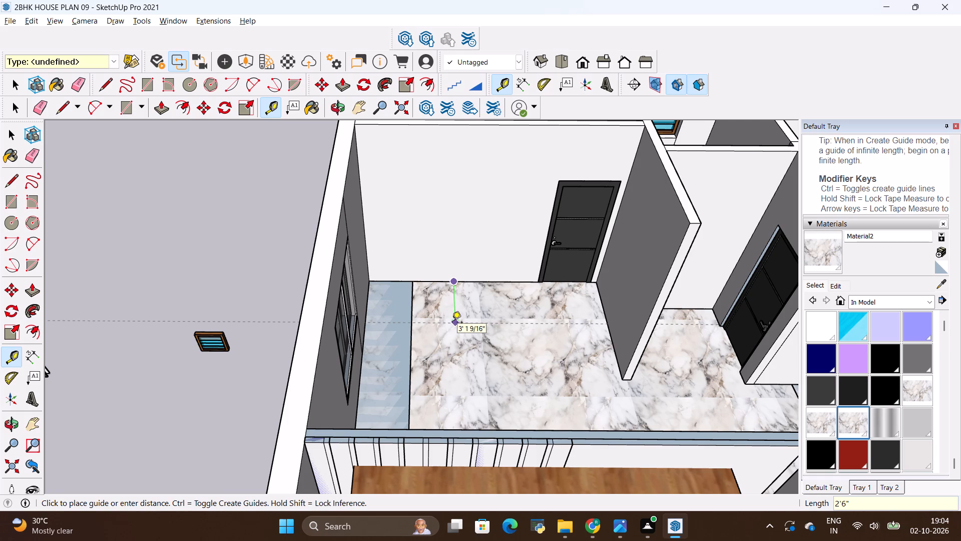
{"action": "key", "text": "Return"}
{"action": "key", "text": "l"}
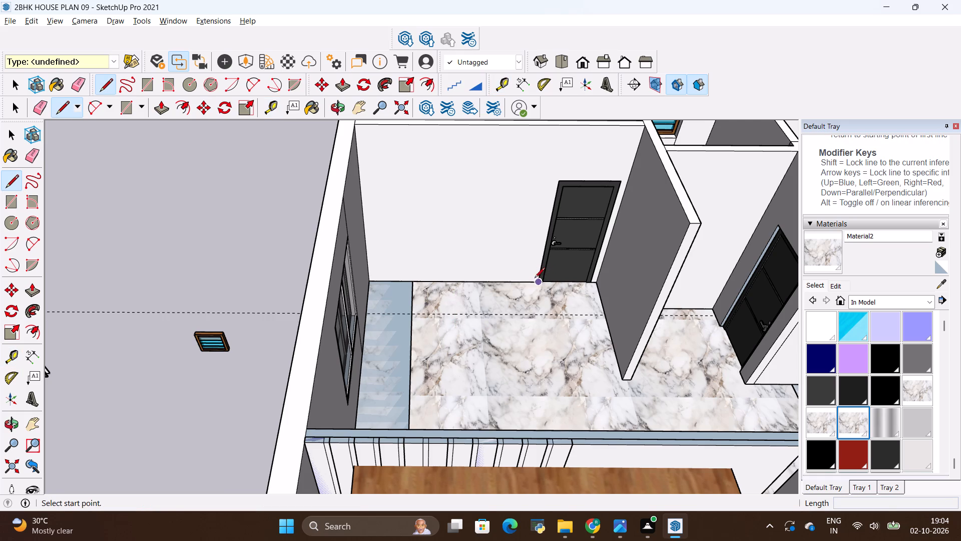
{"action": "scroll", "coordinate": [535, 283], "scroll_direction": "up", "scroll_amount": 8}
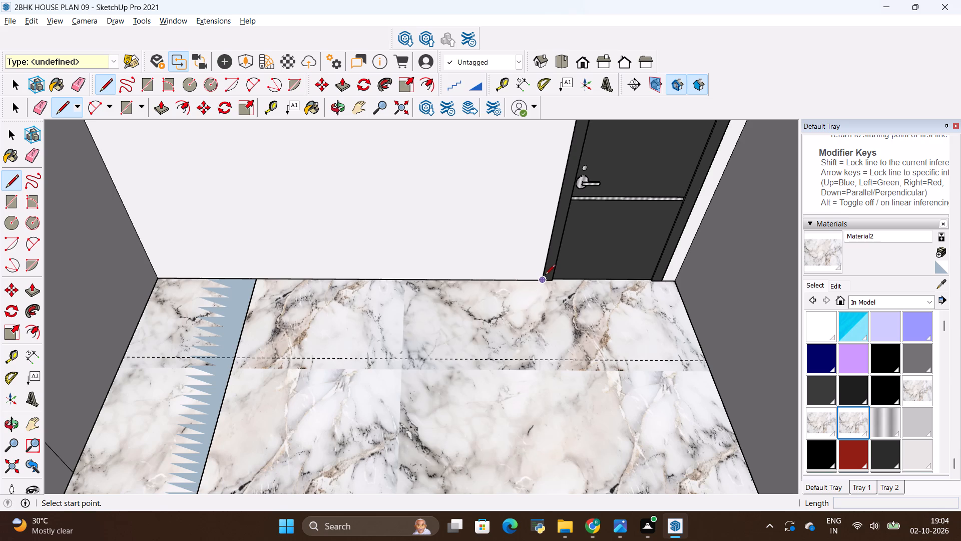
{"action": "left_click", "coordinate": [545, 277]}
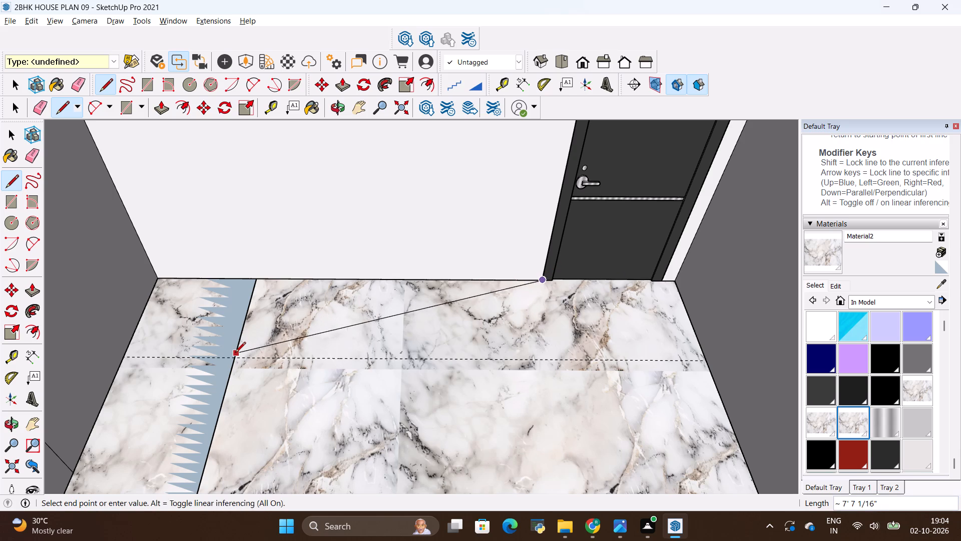
Draw a floor rectangle about 7'4" by 2'6" along the door wall, from the door frame's base corner to the window strip at the guide line.
{"action": "key", "text": "r"}
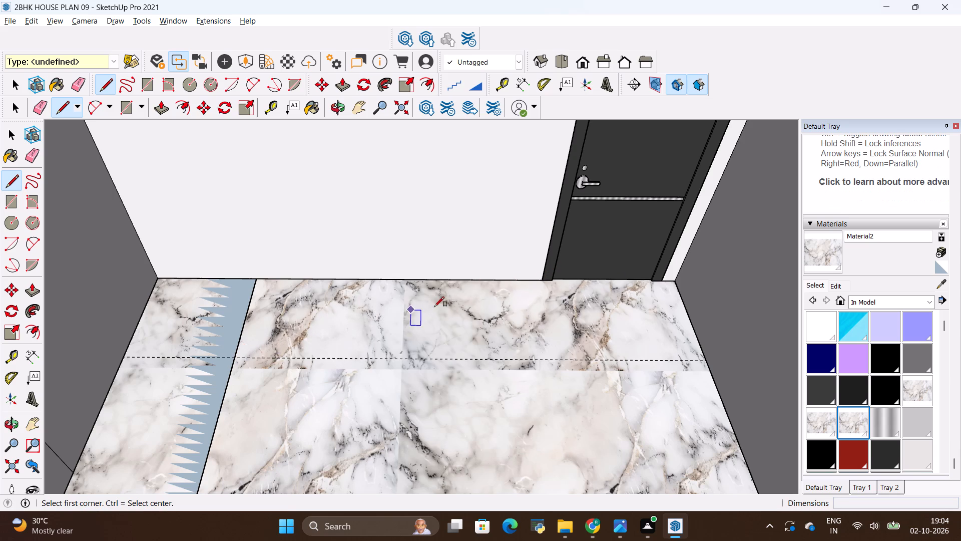
{"action": "left_click", "coordinate": [542, 277]}
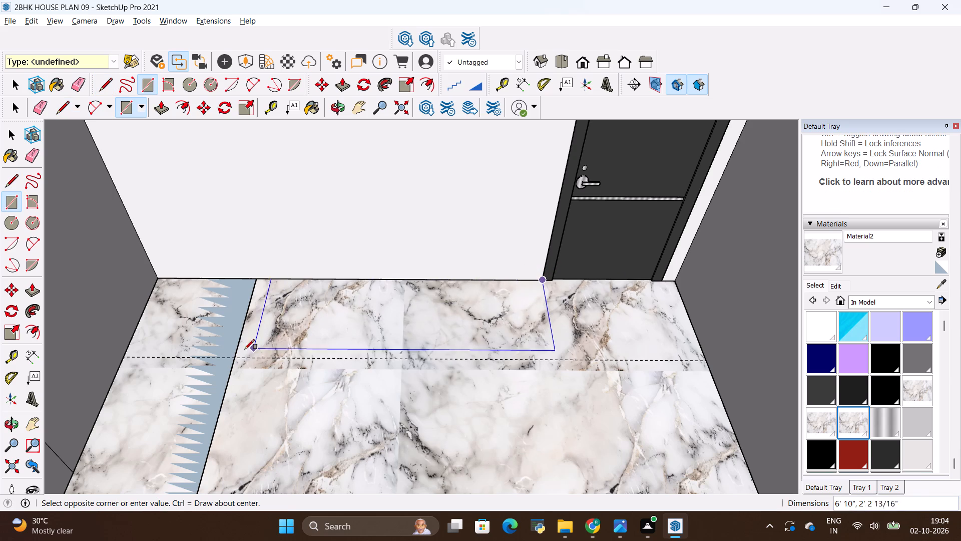
{"action": "left_click", "coordinate": [230, 356]}
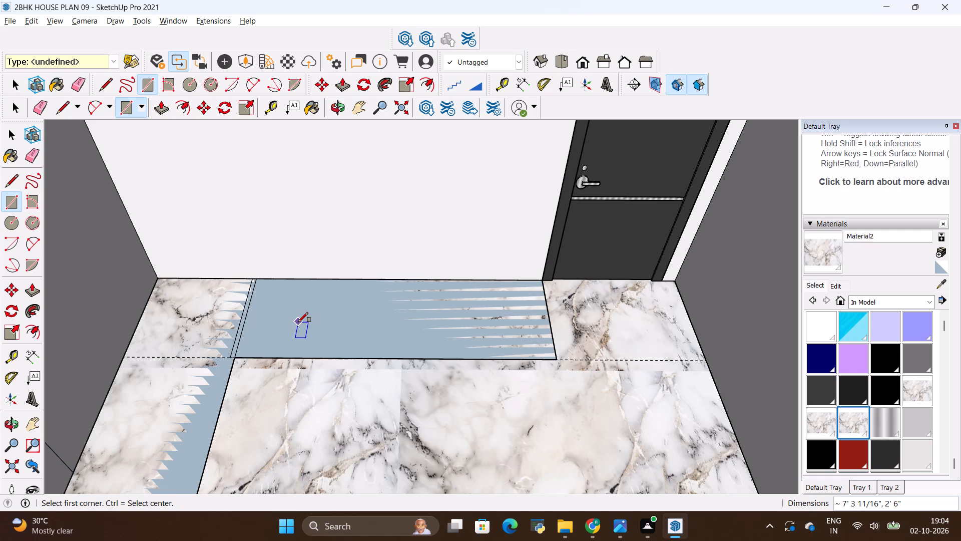
Erase the dividing edges where the two floor strips overlap, merging them into one L-shaped face.
{"action": "key", "text": "e"}
{"action": "left_click_drag", "start_coordinate": [283, 316], "coordinate": [193, 364]}
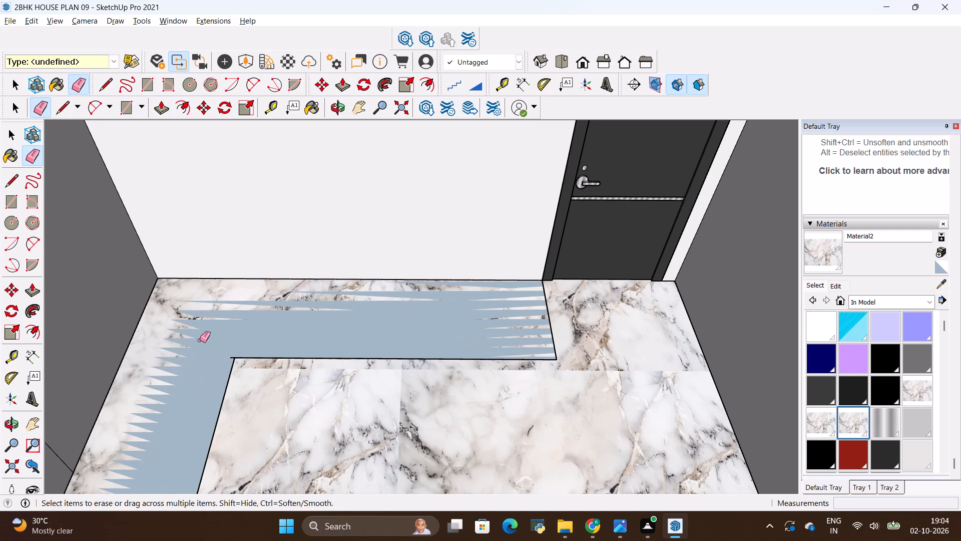
Extrude the L-shaped floor face upward 6" with Push/Pull.
{"action": "scroll", "coordinate": [218, 317], "scroll_direction": "down", "scroll_amount": 15}
{"action": "middle_click_drag", "start_coordinate": [294, 335], "coordinate": [268, 353]}
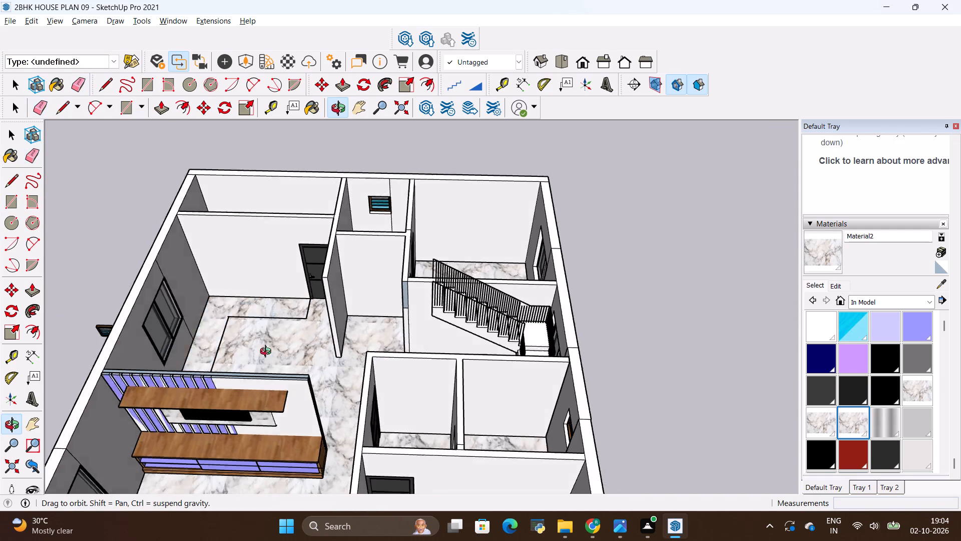
{"action": "middle_click_drag", "start_coordinate": [268, 353], "coordinate": [131, 384]}
{"action": "scroll", "coordinate": [227, 300], "scroll_direction": "up", "scroll_amount": 4}
{"action": "scroll", "coordinate": [282, 323], "scroll_direction": "down", "scroll_amount": 5}
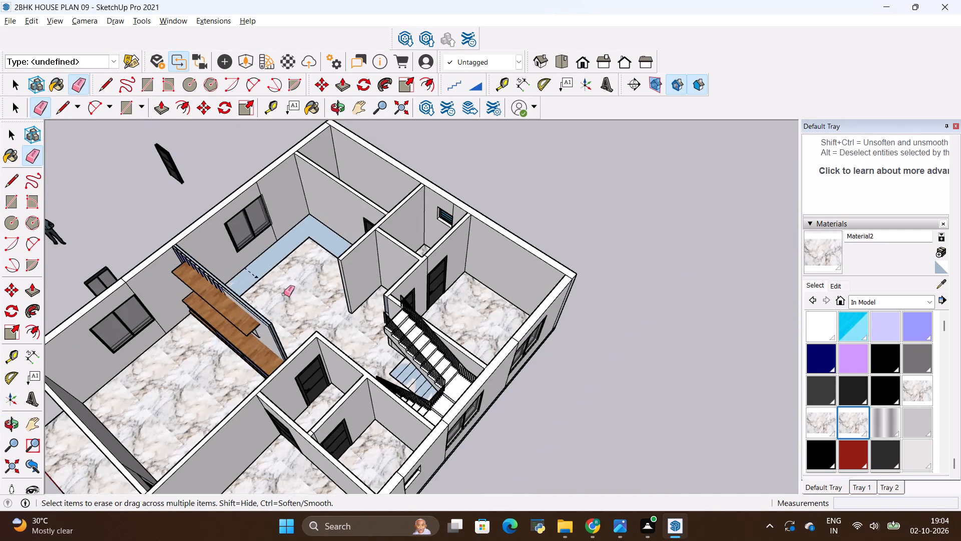
{"action": "scroll", "coordinate": [284, 169], "scroll_direction": "up", "scroll_amount": 7}
{"action": "middle_click_drag", "start_coordinate": [287, 363], "coordinate": [187, 338]}
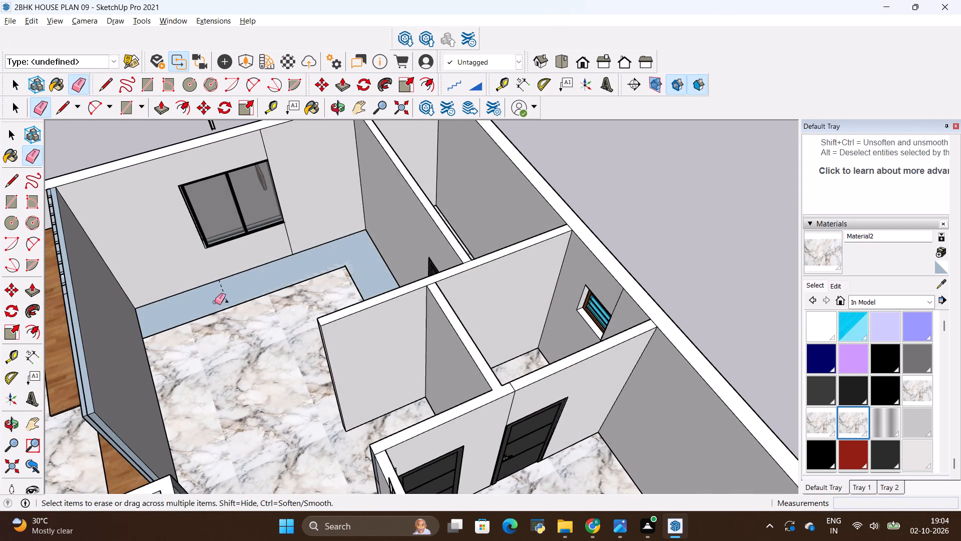
{"action": "scroll", "coordinate": [215, 302], "scroll_direction": "up", "scroll_amount": 5}
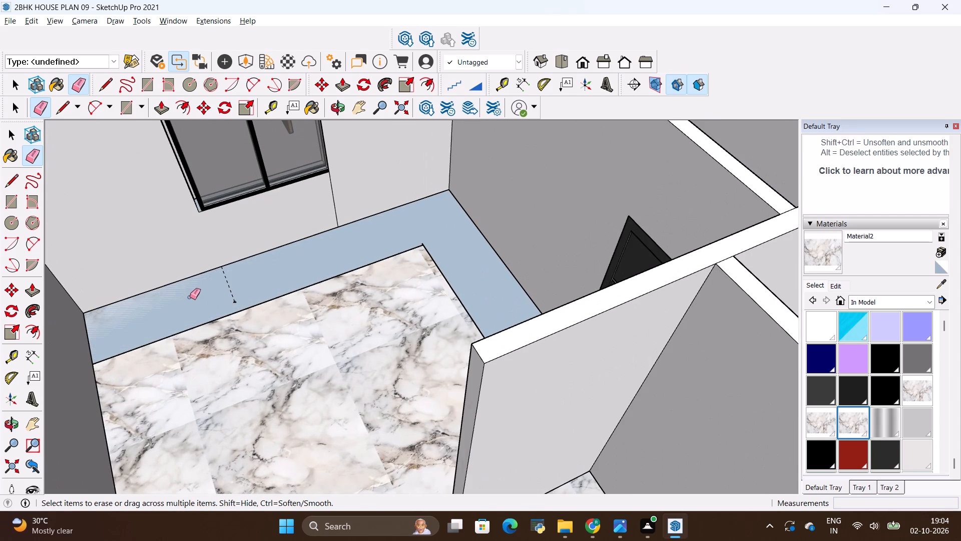
{"action": "key", "text": "p"}
{"action": "left_click", "coordinate": [224, 294]}
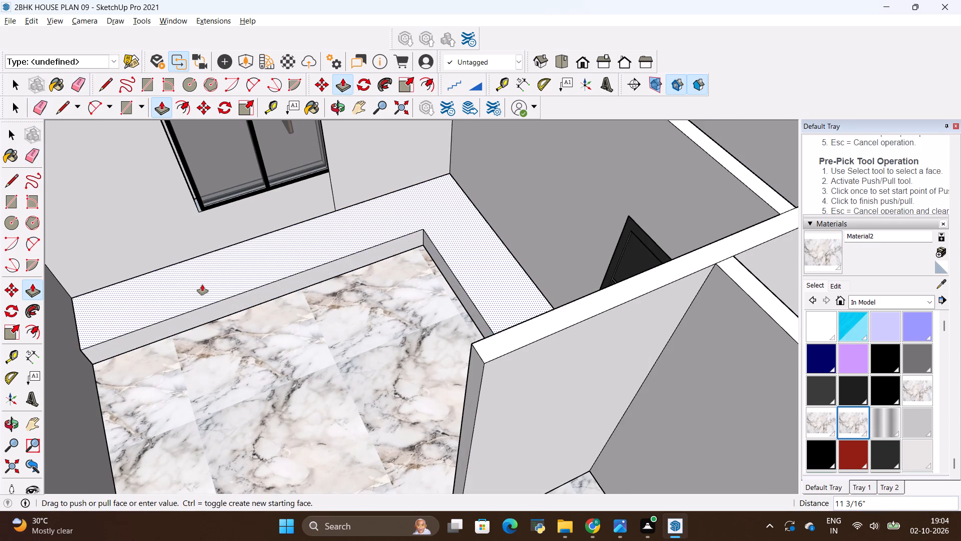
{"action": "key", "text": "BackSpace"}
{"action": "key", "text": "6"}
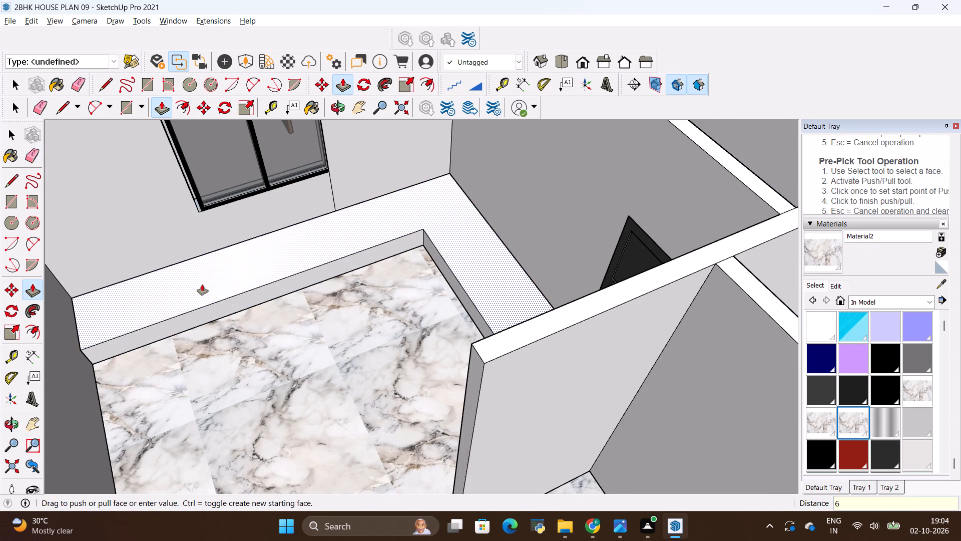
{"action": "key", "text": "shift+quotedbl"}
{"action": "key", "text": "Return"}
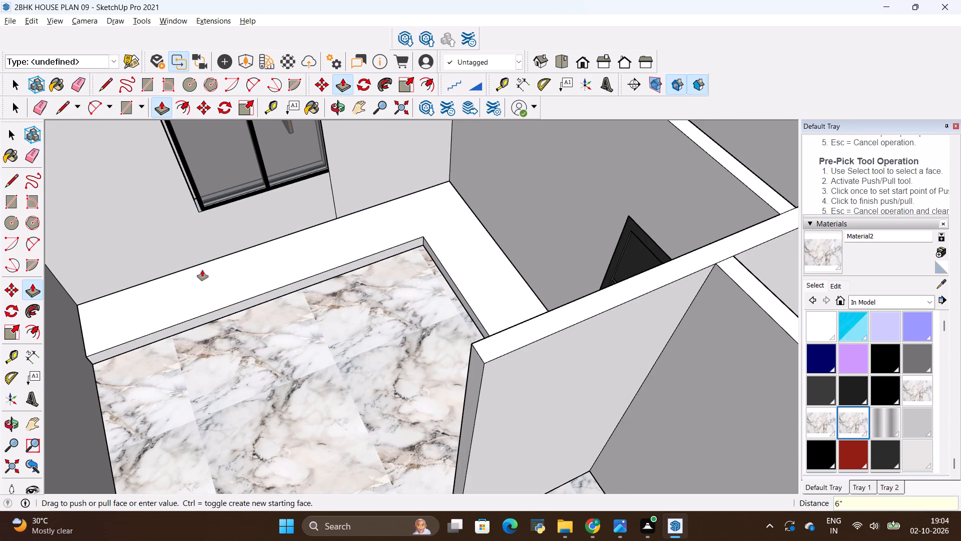
Select all connected faces and edges of the raised L-shaped base and make them a group.
{"action": "key", "text": "space"}
{"action": "triple_click", "coordinate": [203, 296]}
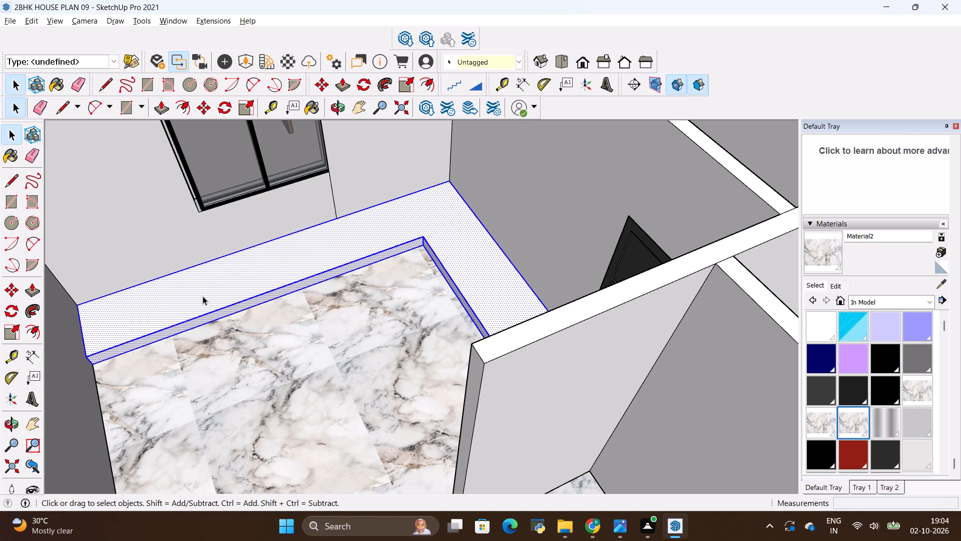
{"action": "triple_click", "coordinate": [203, 296]}
{"action": "left_click", "coordinate": [203, 296]}
{"action": "right_click", "coordinate": [203, 296]}
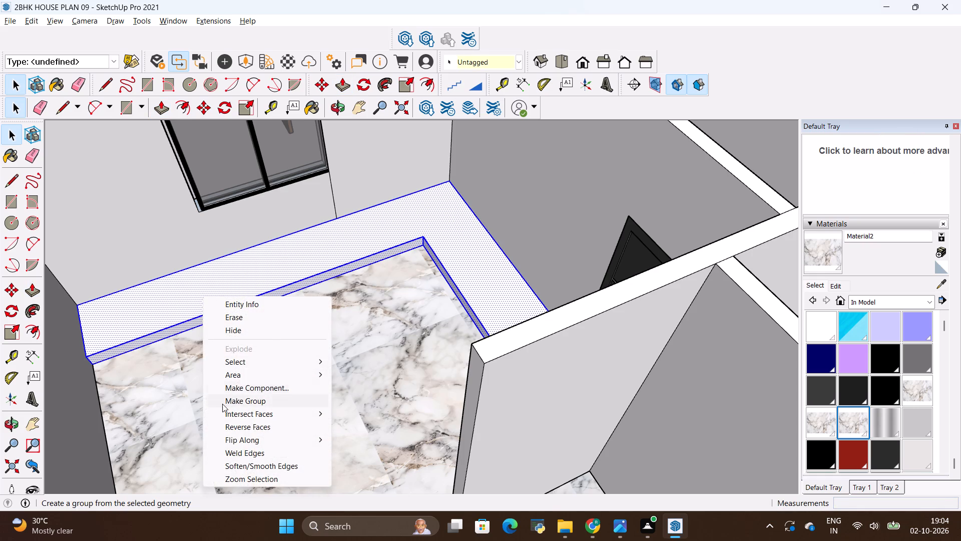
{"action": "left_click", "coordinate": [223, 401]}
{"action": "left_click", "coordinate": [229, 334]}
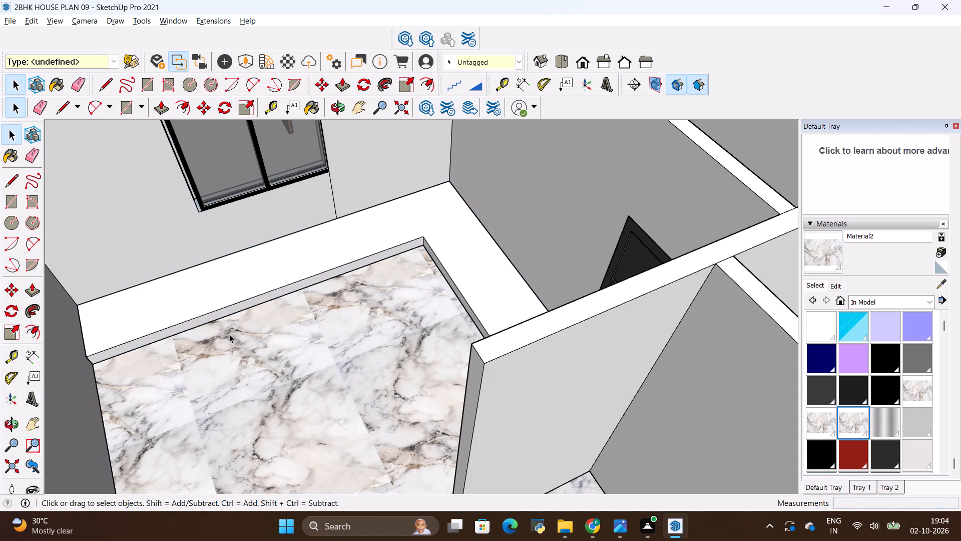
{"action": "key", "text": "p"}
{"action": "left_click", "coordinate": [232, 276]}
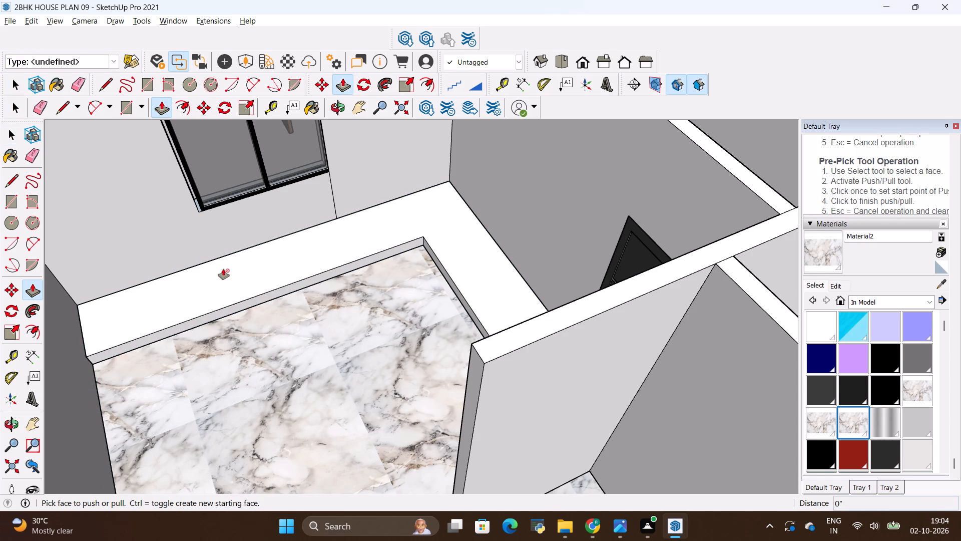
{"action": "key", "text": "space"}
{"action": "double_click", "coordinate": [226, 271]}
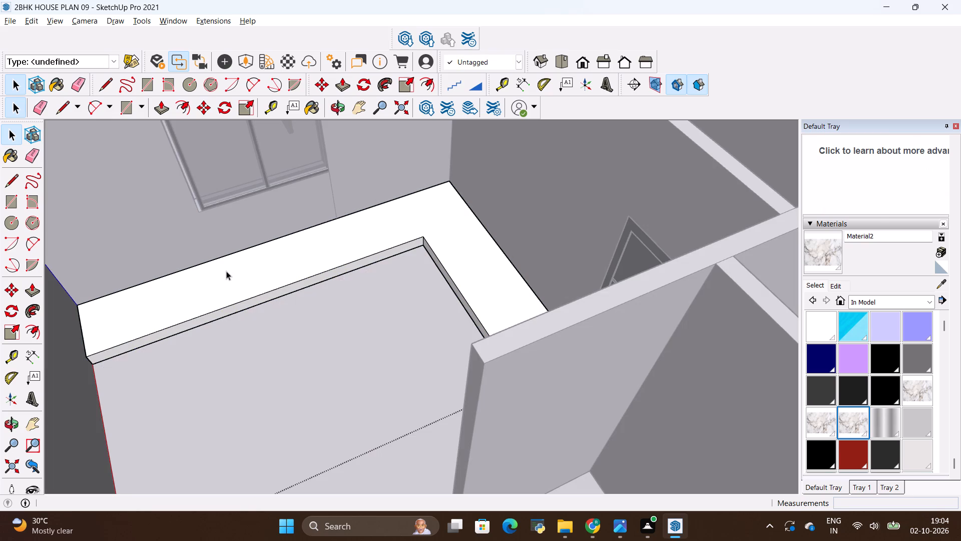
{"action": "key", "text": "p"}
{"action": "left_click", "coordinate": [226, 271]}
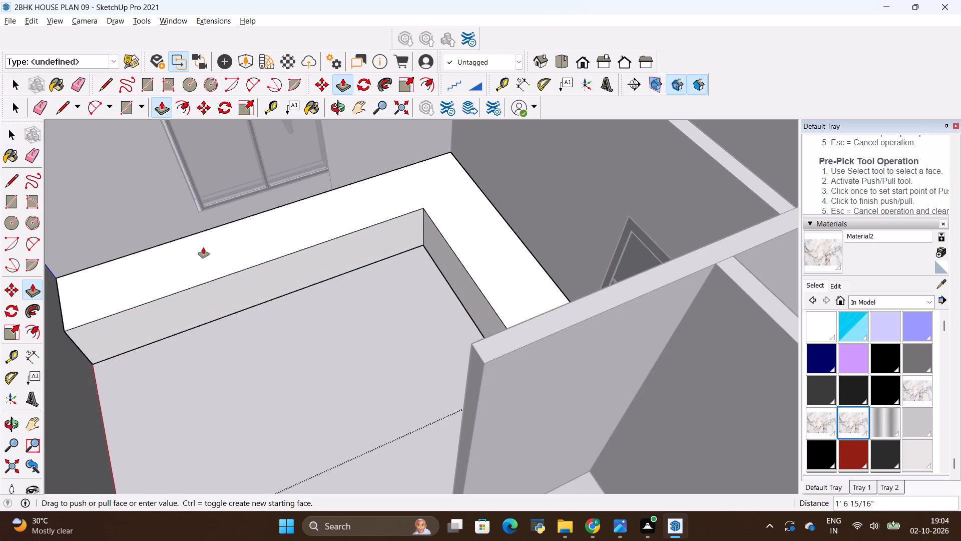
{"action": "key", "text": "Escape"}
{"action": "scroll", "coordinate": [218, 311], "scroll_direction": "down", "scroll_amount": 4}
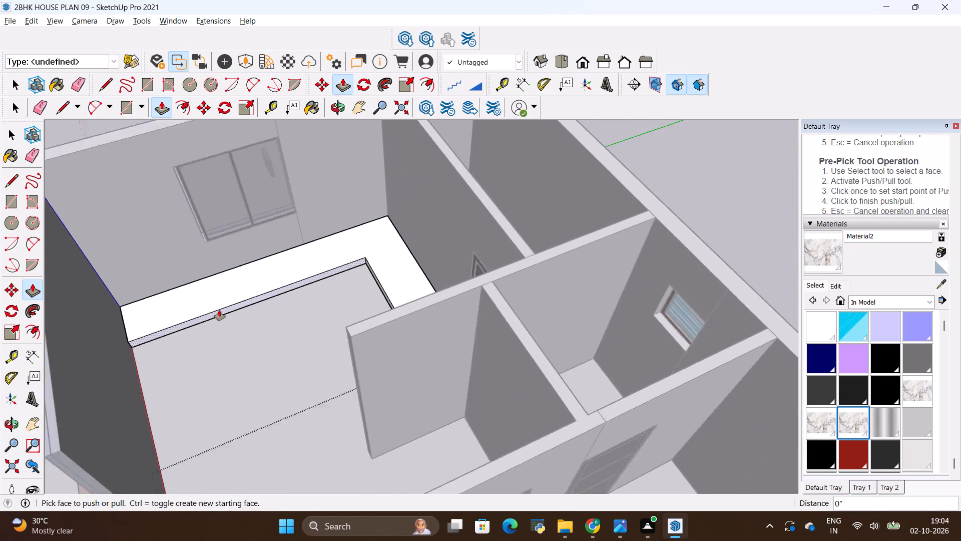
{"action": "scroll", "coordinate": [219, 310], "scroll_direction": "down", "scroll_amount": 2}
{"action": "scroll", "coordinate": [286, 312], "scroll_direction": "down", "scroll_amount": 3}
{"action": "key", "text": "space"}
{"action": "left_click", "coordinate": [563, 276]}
Draw a rectangle about 15'7" by 2'6" on top of the raised base, covering its leg along the window wall.
{"action": "scroll", "coordinate": [249, 268], "scroll_direction": "up", "scroll_amount": 4}
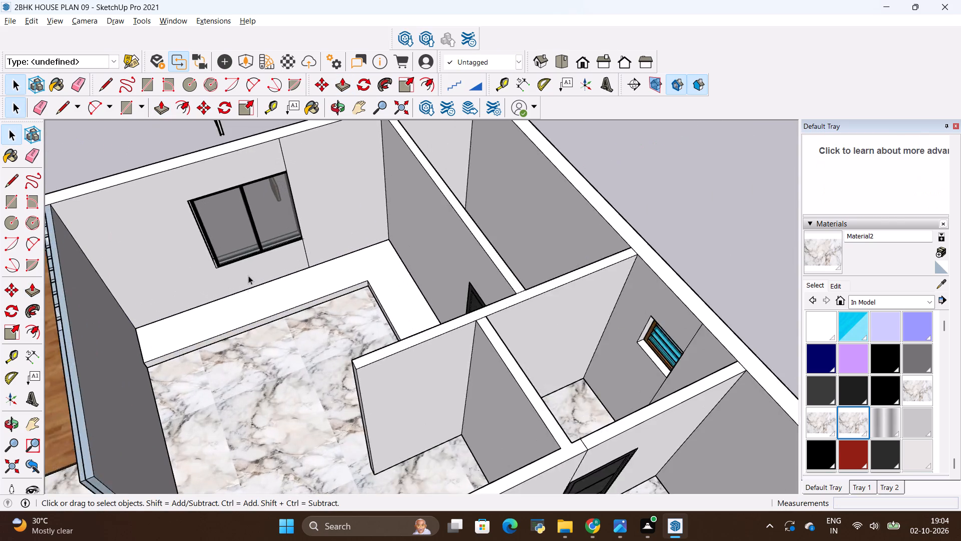
{"action": "scroll", "coordinate": [248, 276], "scroll_direction": "up", "scroll_amount": 3}
{"action": "middle_click_drag", "start_coordinate": [265, 358], "coordinate": [316, 341]}
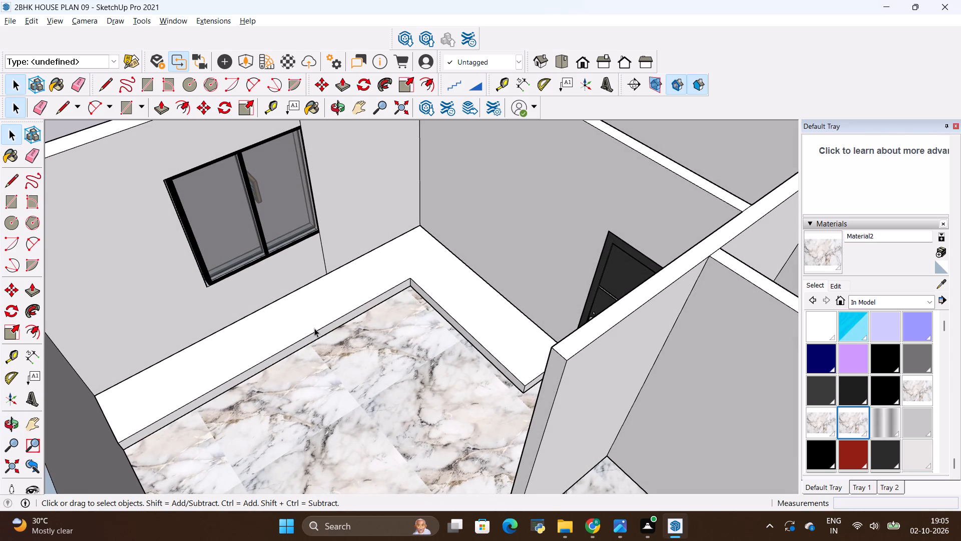
{"action": "key", "text": "r"}
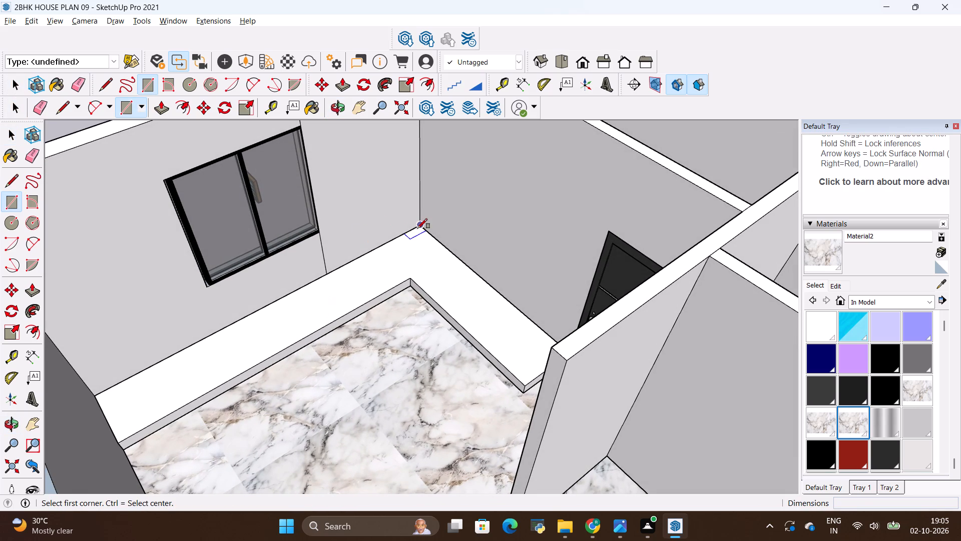
{"action": "left_click", "coordinate": [418, 223]}
{"action": "left_click", "coordinate": [419, 227]}
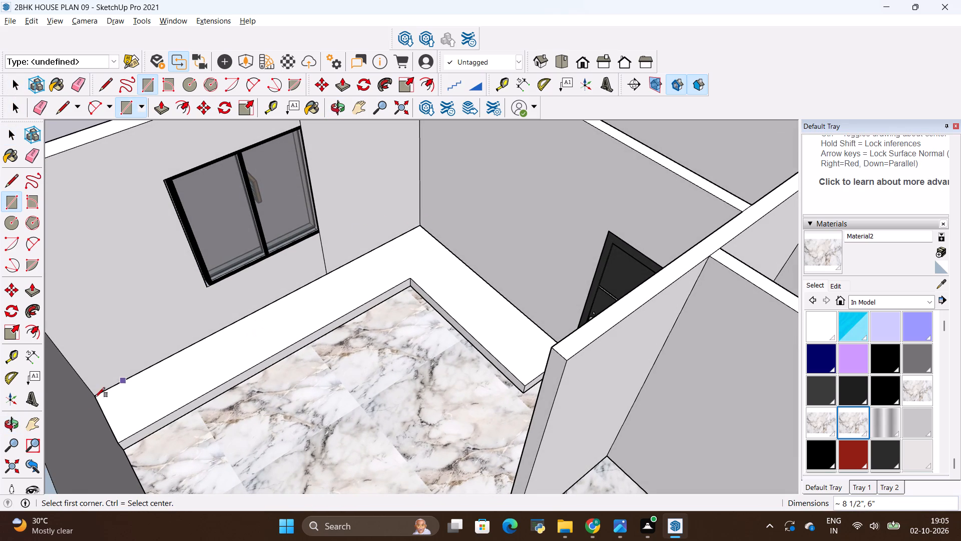
{"action": "left_click", "coordinate": [118, 441]}
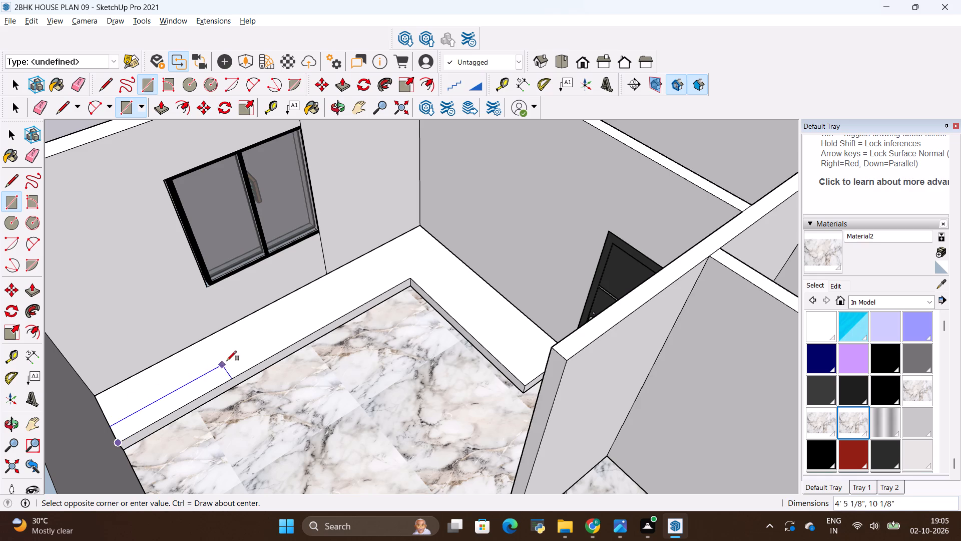
{"action": "key", "text": "Escape"}
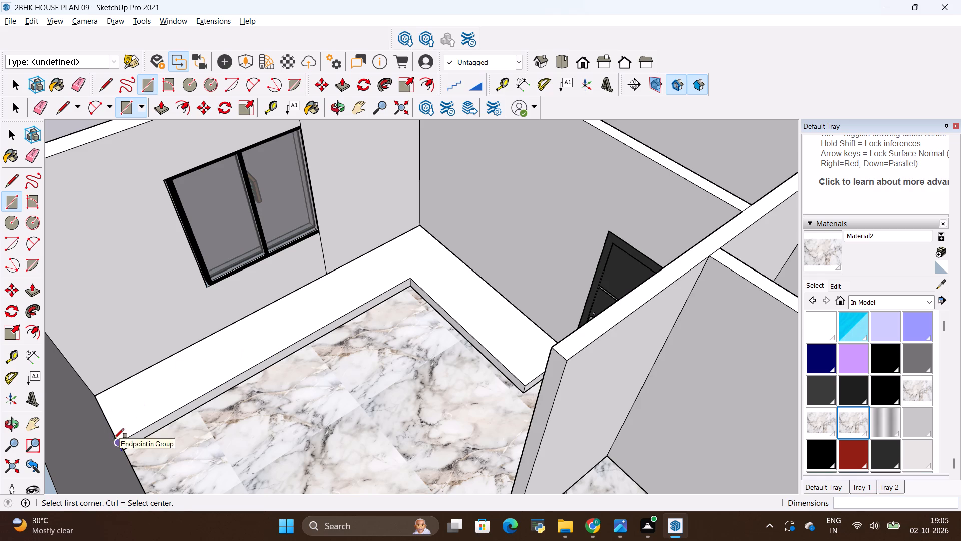
{"action": "left_click", "coordinate": [114, 438]}
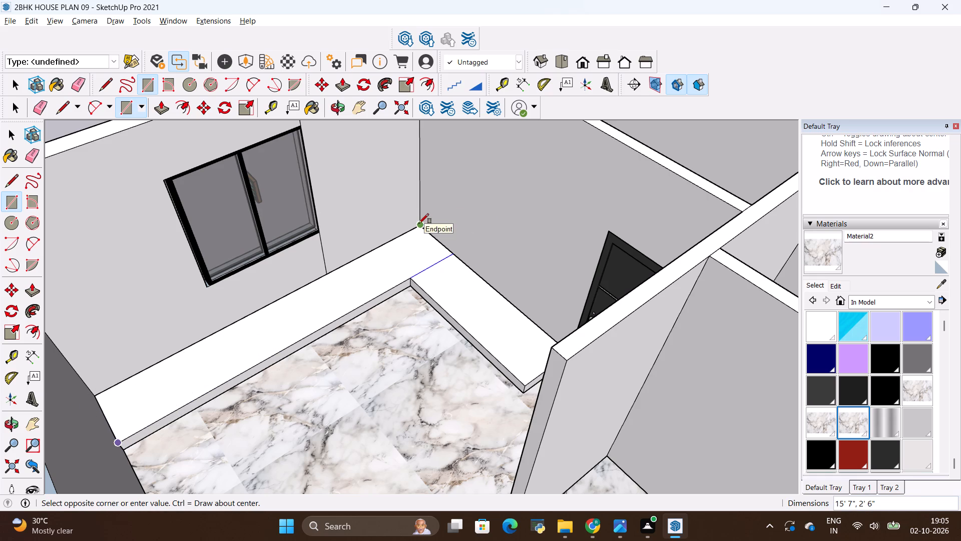
{"action": "left_click", "coordinate": [418, 223]}
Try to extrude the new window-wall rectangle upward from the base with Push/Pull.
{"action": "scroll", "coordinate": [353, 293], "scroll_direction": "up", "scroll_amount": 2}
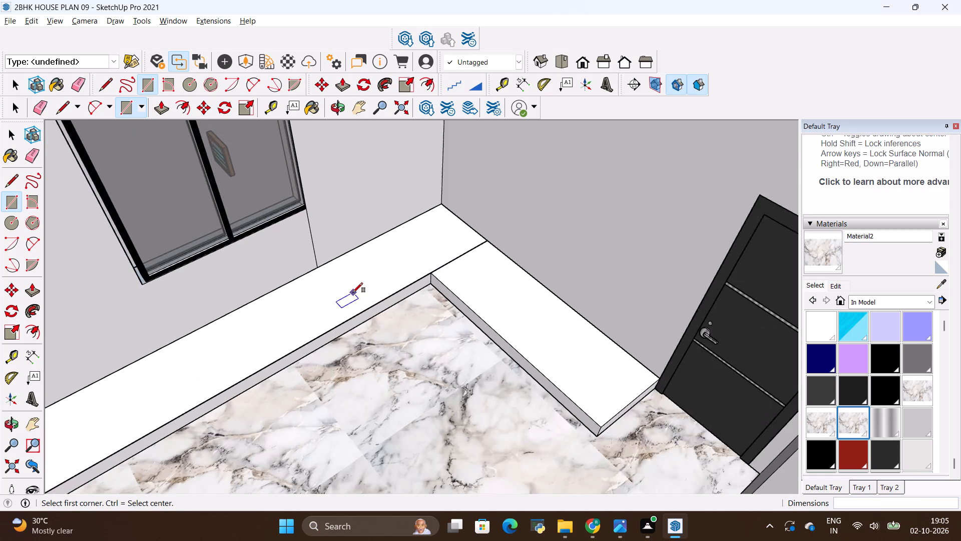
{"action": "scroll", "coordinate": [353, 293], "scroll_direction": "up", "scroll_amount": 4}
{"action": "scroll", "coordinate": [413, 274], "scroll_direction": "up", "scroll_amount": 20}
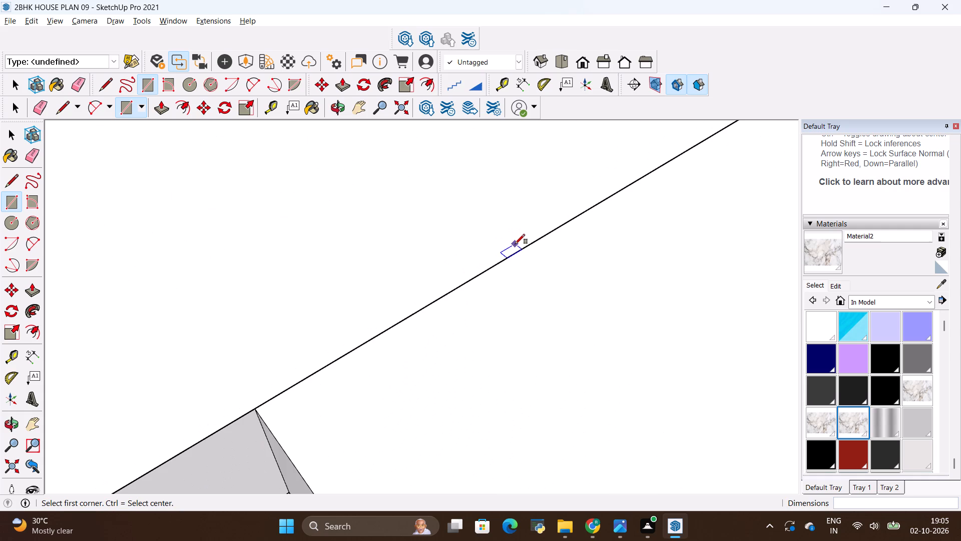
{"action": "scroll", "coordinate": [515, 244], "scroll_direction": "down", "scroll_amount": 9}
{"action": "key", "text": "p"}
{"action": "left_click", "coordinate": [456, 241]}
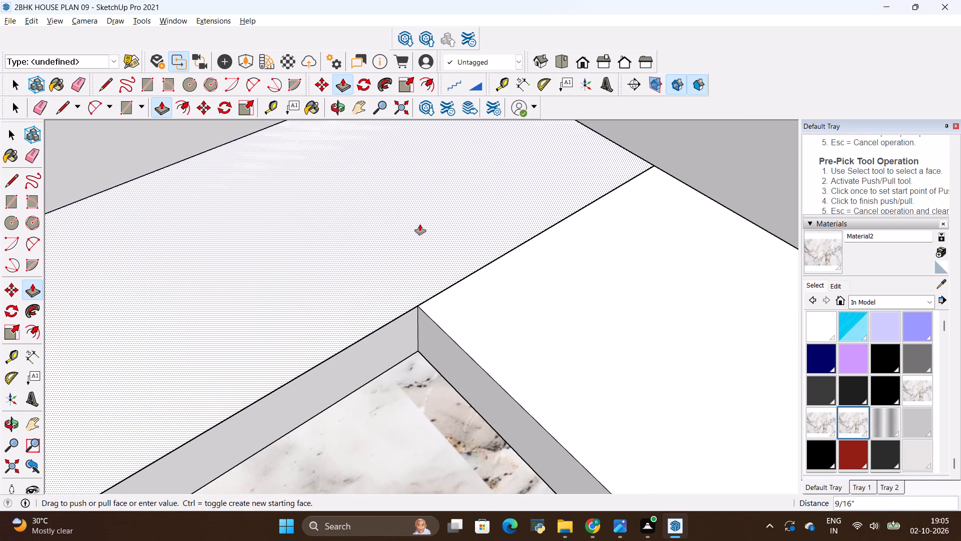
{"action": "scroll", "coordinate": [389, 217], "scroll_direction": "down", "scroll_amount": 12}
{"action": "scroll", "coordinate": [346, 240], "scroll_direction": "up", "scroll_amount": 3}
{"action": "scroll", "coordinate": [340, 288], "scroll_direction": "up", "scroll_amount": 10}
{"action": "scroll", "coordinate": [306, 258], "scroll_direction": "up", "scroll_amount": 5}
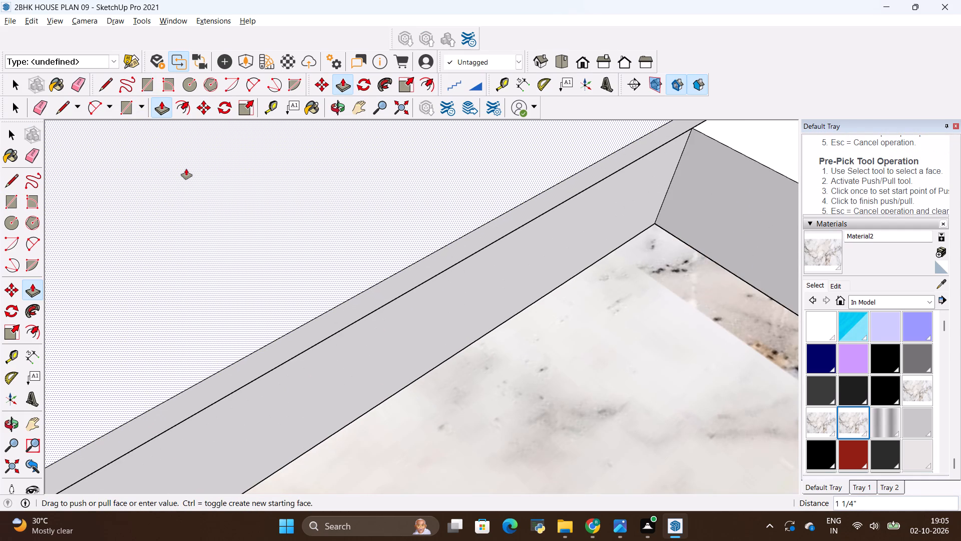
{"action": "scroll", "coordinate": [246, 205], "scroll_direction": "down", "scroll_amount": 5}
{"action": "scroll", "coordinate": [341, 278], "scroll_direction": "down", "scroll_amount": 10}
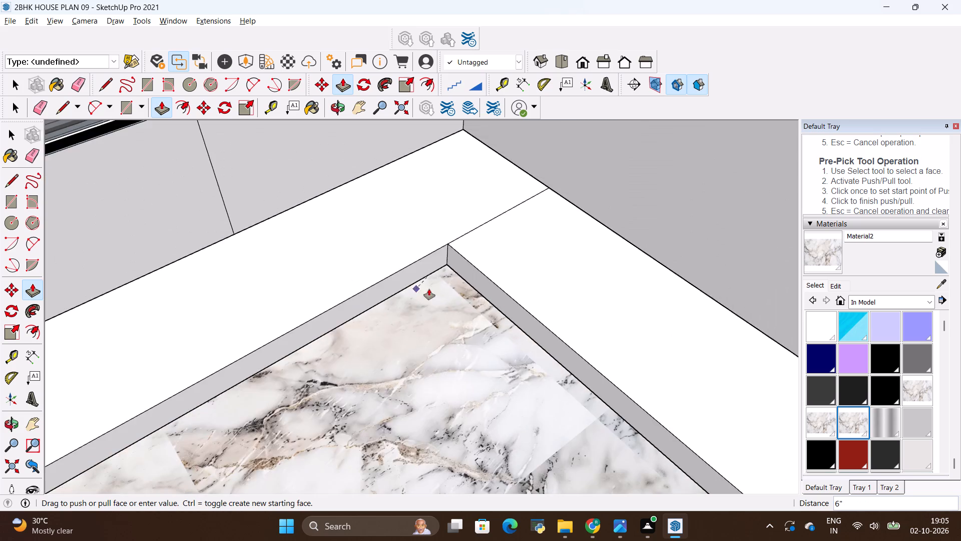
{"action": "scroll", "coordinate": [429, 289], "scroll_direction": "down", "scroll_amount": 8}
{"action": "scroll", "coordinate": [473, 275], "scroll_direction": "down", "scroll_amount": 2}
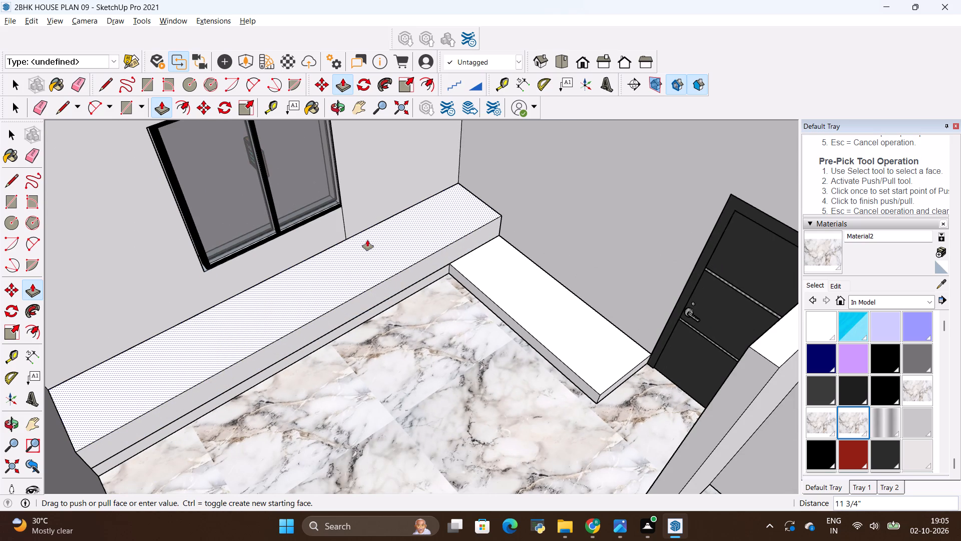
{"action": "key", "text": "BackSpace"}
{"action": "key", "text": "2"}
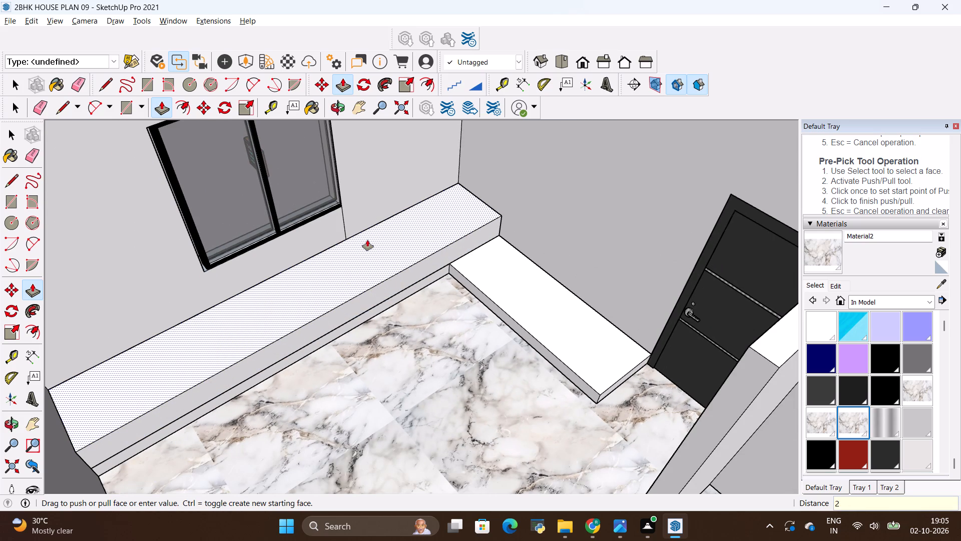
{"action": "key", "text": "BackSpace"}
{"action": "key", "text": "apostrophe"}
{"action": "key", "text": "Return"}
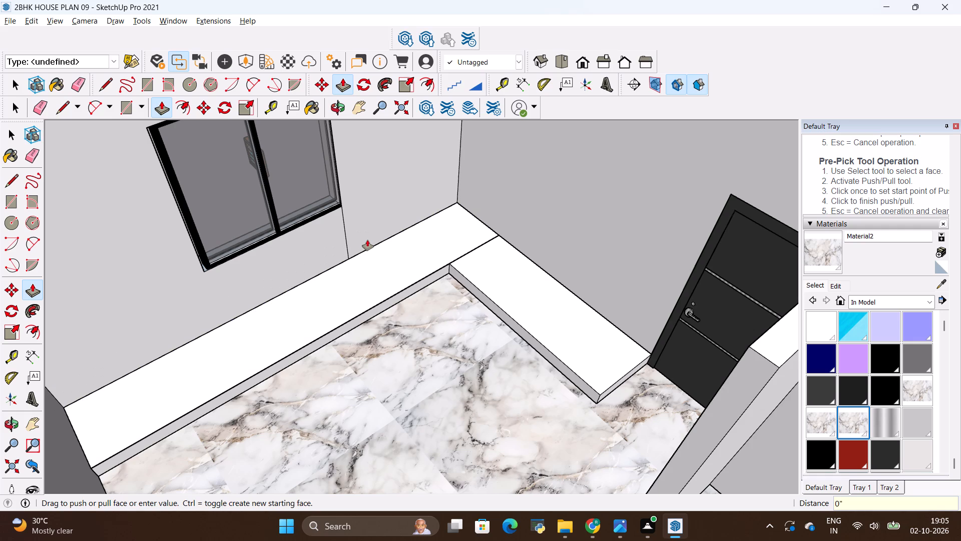
Extrude the window-wall rectangle upward 2' with Push/Pull.
{"action": "scroll", "coordinate": [379, 259], "scroll_direction": "up", "scroll_amount": 4}
{"action": "scroll", "coordinate": [597, 236], "scroll_direction": "up", "scroll_amount": 5}
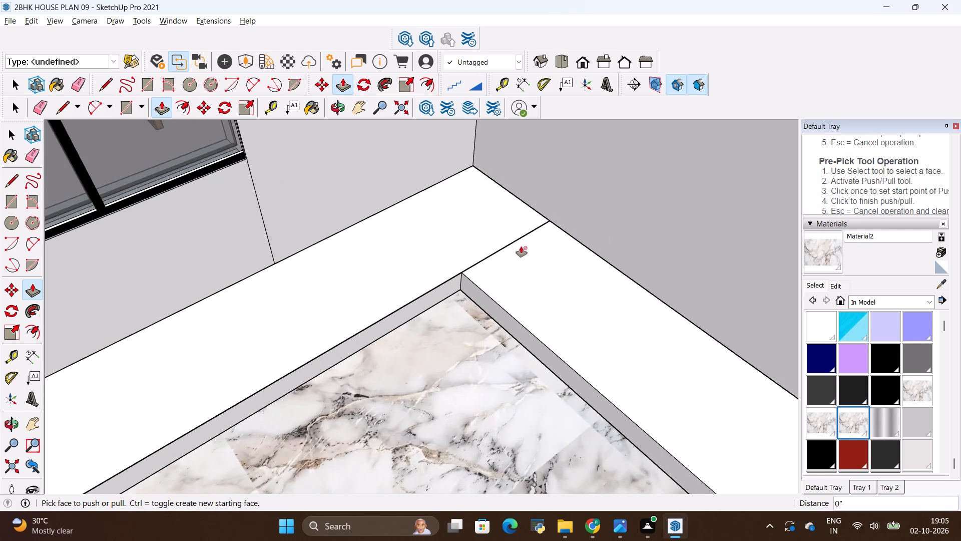
{"action": "scroll", "coordinate": [521, 246], "scroll_direction": "up", "scroll_amount": 6}
{"action": "left_click", "coordinate": [437, 218]}
{"action": "scroll", "coordinate": [350, 178], "scroll_direction": "down", "scroll_amount": 4}
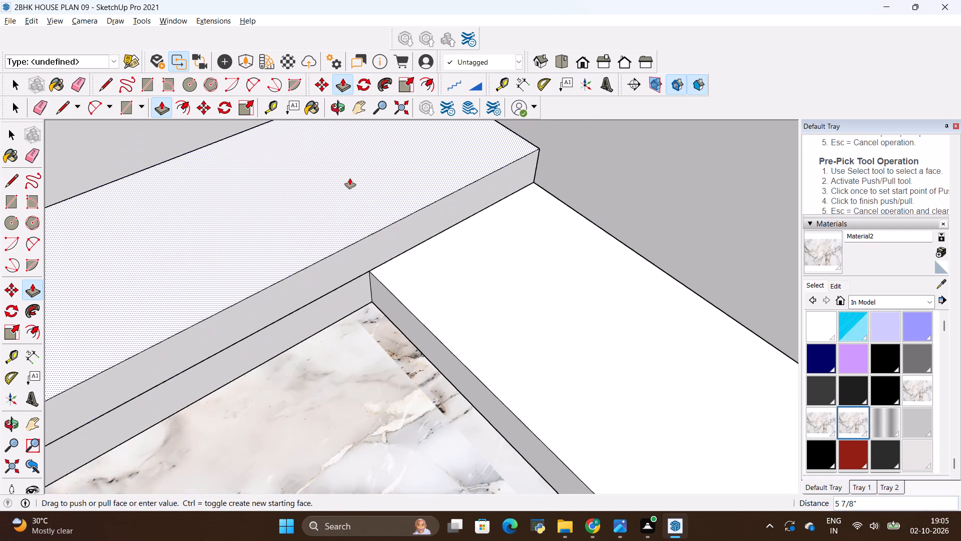
{"action": "scroll", "coordinate": [350, 178], "scroll_direction": "down", "scroll_amount": 1}
{"action": "key", "text": "BackSpace"}
{"action": "type", "text": "2'"}
{"action": "key", "text": "Return"}
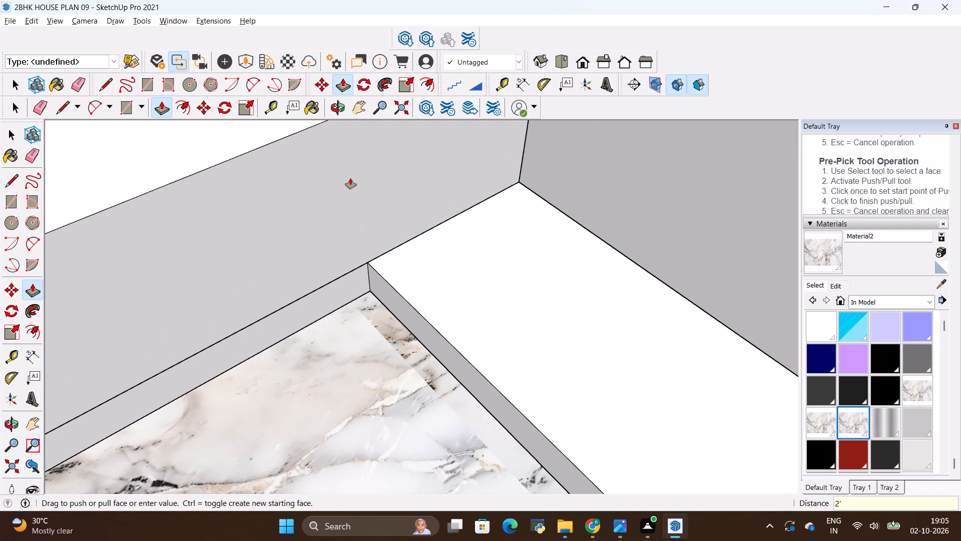
Draw a rectangle about 7'2 1/2" by 2'6" on top of the base's remaining leg along the door wall.
{"action": "scroll", "coordinate": [343, 181], "scroll_direction": "down", "scroll_amount": 14}
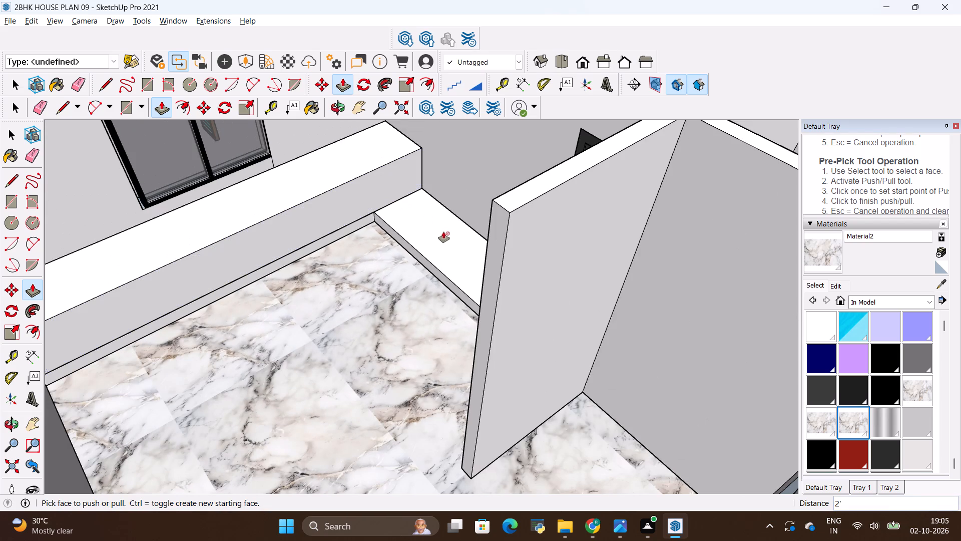
{"action": "double_click", "coordinate": [444, 232]}
{"action": "middle_click_drag", "start_coordinate": [401, 225], "coordinate": [471, 296]}
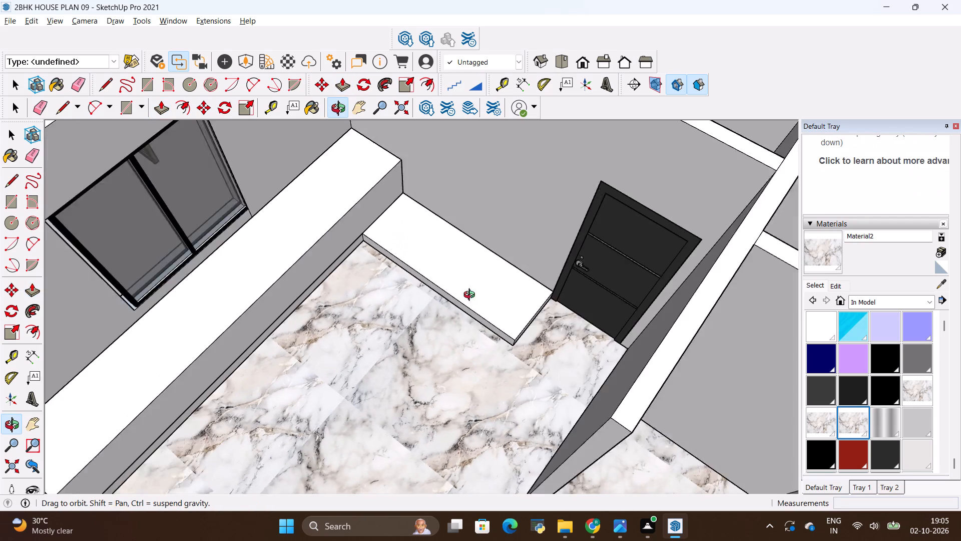
{"action": "middle_click_drag", "start_coordinate": [471, 296], "coordinate": [482, 301]}
{"action": "key", "text": "r"}
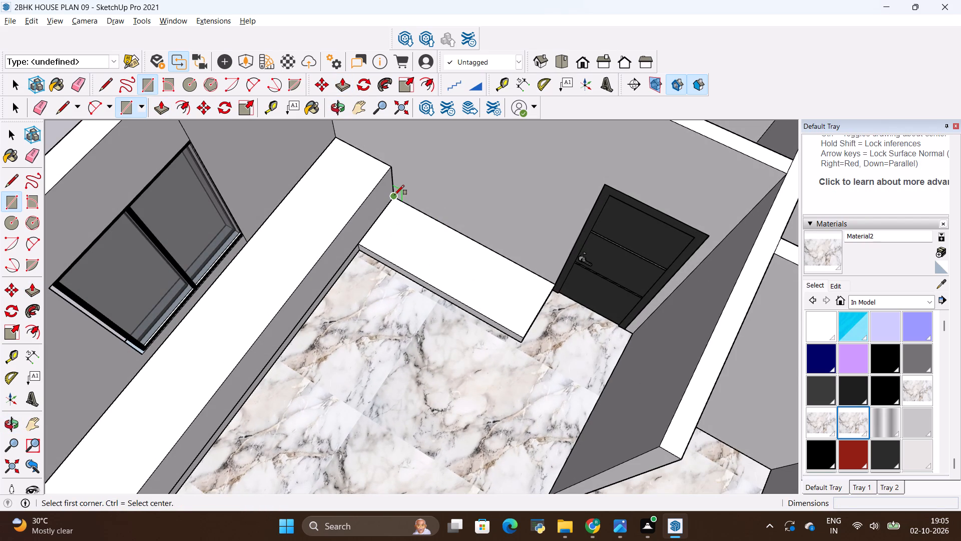
{"action": "left_click", "coordinate": [394, 195]}
{"action": "left_click", "coordinate": [520, 339]}
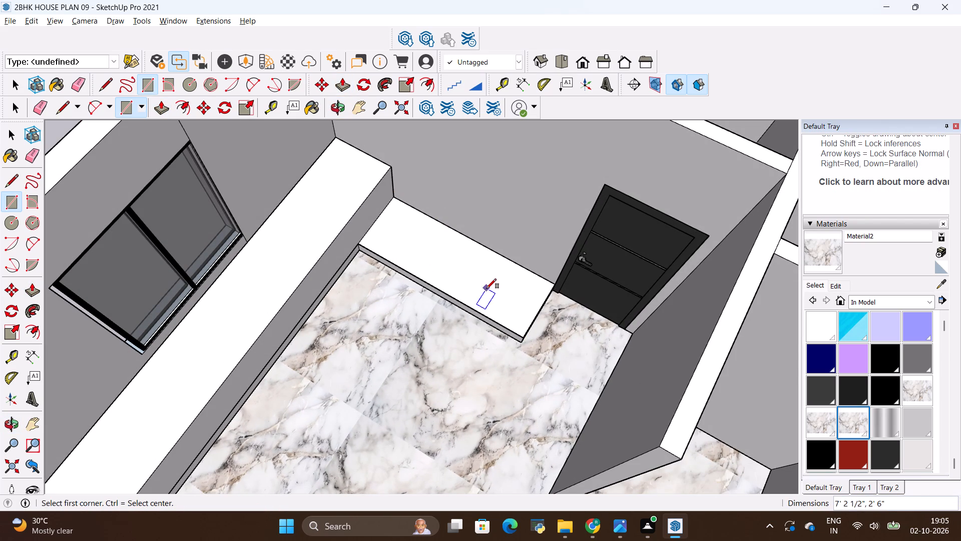
Extrude the door-wall rectangle upward 2' to match the height of the window-wall section.
{"action": "key", "text": "p"}
{"action": "left_click", "coordinate": [483, 286]}
{"action": "left_click", "coordinate": [301, 238]}
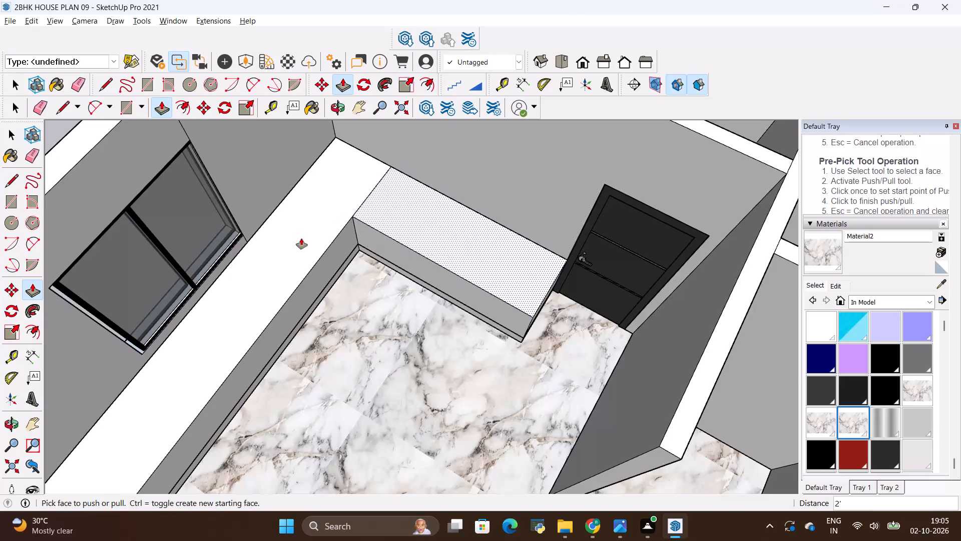
Erase the dividing edge between the two raised sections to merge their tops into one L-shaped face.
{"action": "scroll", "coordinate": [361, 179], "scroll_direction": "up", "scroll_amount": 11}
{"action": "key", "text": "e"}
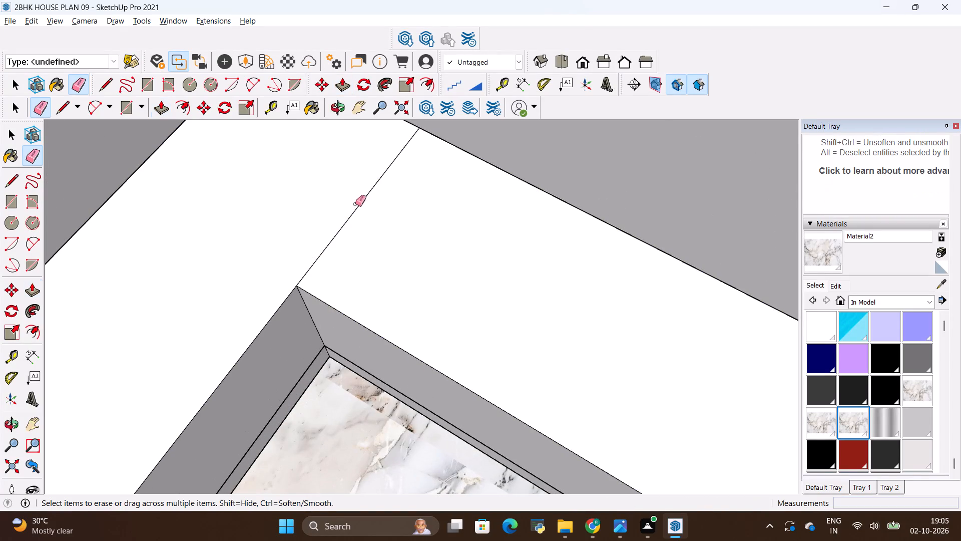
{"action": "left_click_drag", "start_coordinate": [349, 198], "coordinate": [374, 222]}
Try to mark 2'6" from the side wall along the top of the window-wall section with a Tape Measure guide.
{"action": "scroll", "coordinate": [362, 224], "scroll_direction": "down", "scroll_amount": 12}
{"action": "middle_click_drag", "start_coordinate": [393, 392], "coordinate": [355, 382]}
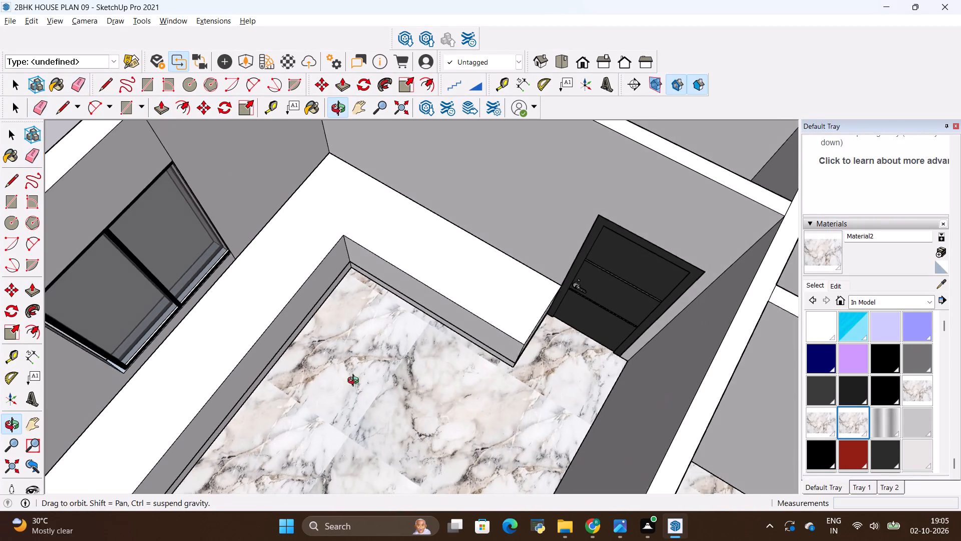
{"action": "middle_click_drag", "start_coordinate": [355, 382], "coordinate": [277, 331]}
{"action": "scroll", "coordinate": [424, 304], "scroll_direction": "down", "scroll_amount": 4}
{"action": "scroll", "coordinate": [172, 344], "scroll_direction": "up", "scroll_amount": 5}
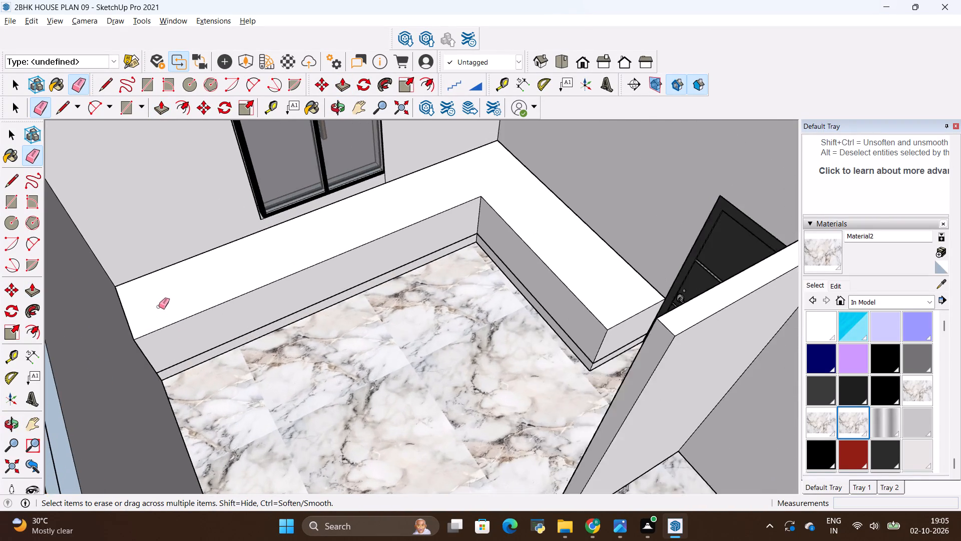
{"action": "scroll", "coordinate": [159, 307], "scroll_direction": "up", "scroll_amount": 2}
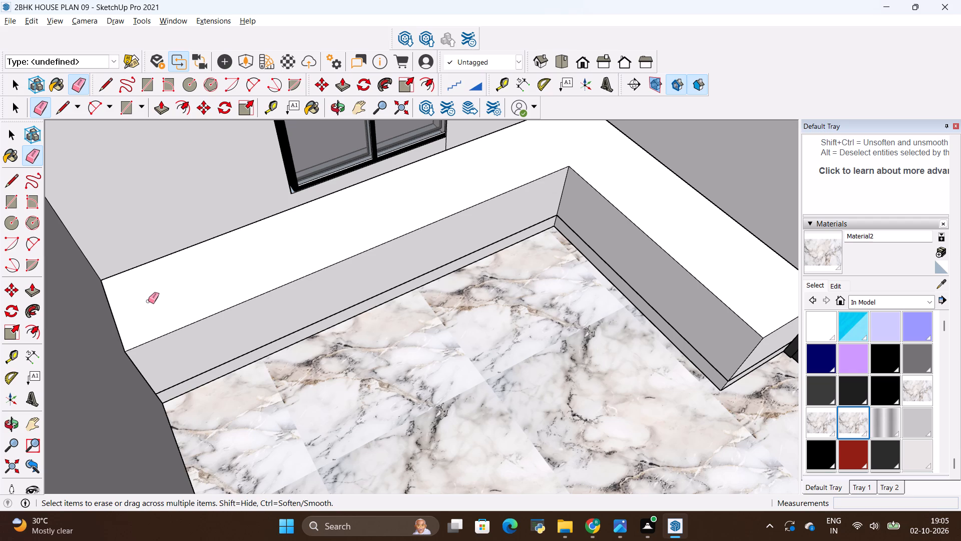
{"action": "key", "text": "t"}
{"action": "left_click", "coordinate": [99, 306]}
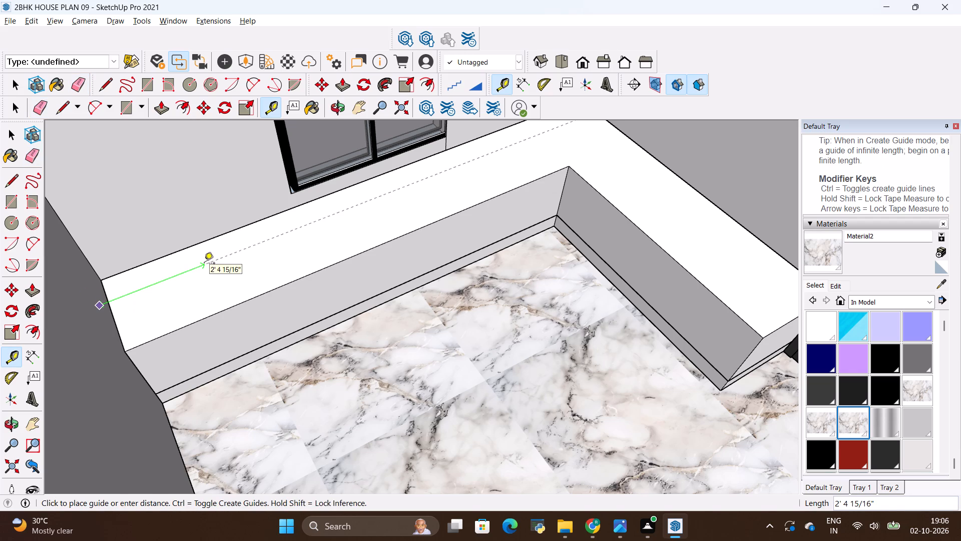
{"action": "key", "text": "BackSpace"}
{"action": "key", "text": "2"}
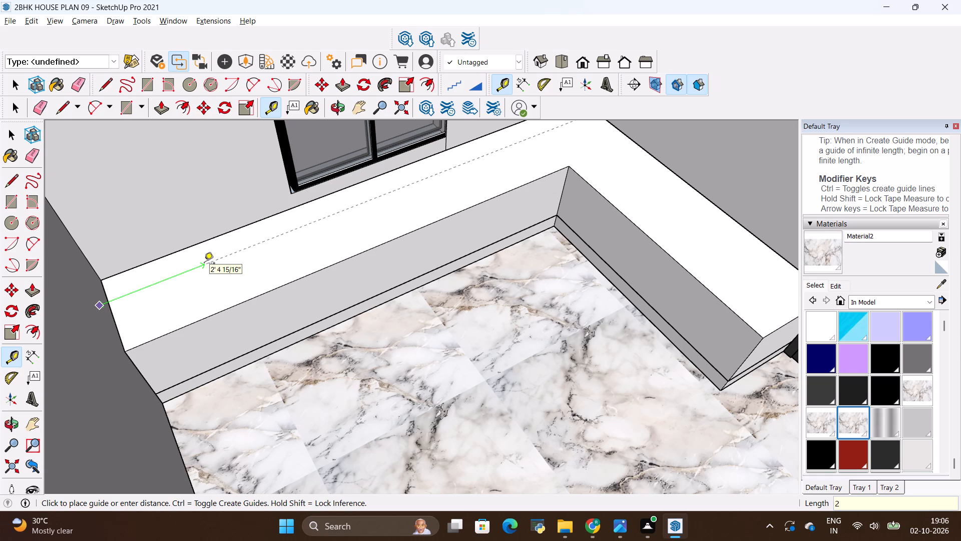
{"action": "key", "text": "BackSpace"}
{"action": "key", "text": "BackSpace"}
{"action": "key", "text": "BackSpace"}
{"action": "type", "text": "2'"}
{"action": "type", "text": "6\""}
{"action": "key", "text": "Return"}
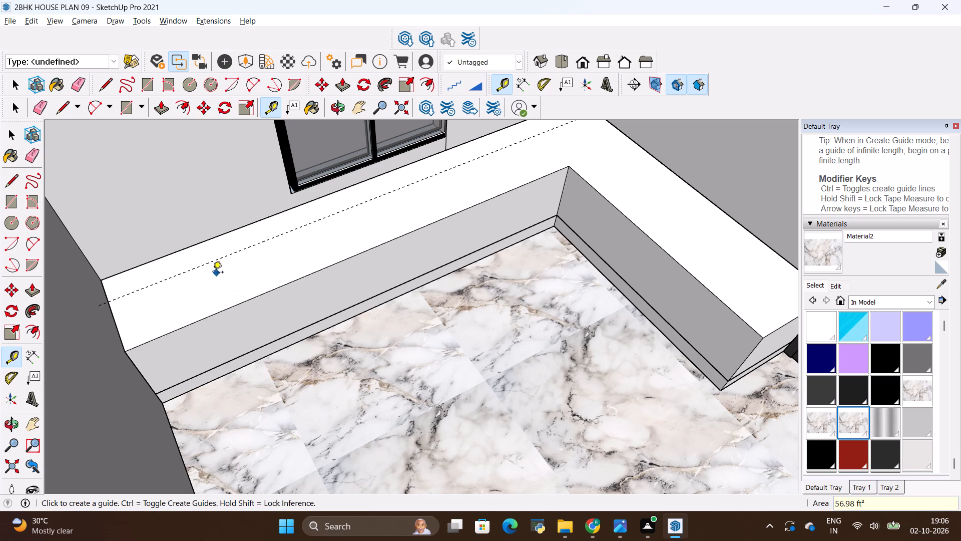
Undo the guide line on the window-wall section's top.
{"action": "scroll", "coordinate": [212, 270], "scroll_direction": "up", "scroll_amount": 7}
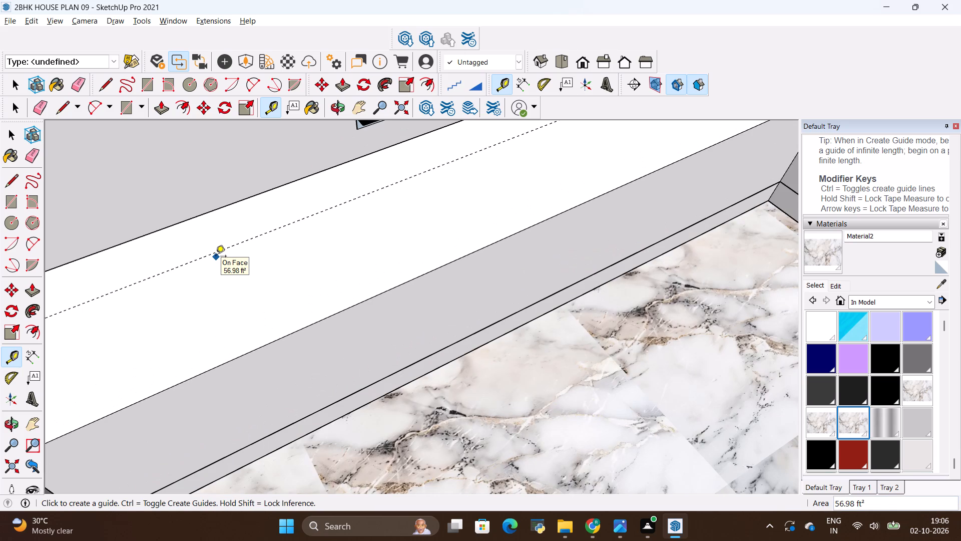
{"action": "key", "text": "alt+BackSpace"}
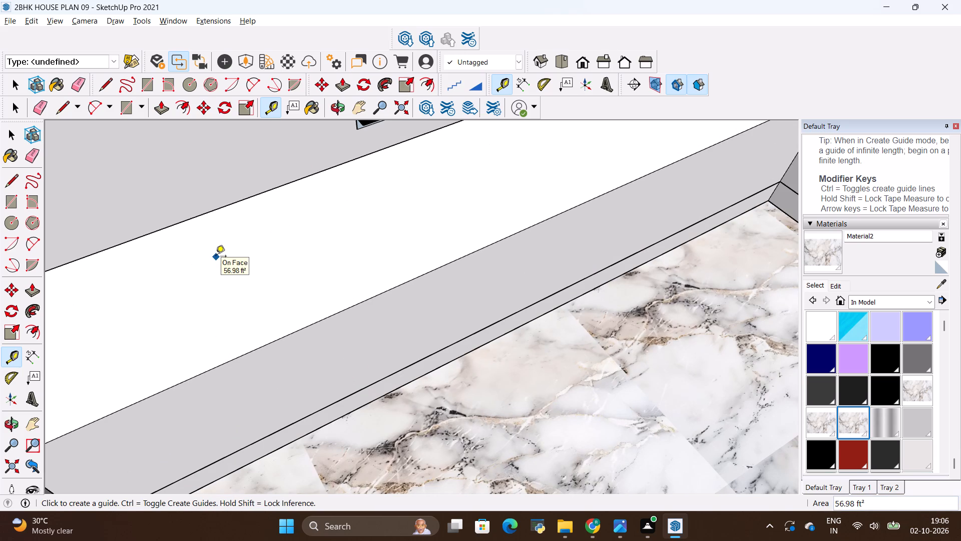
Place a Tape Measure guide 2'6" from the side wall across the top of the window-wall counter section.
{"action": "scroll", "coordinate": [298, 253], "scroll_direction": "down", "scroll_amount": 4}
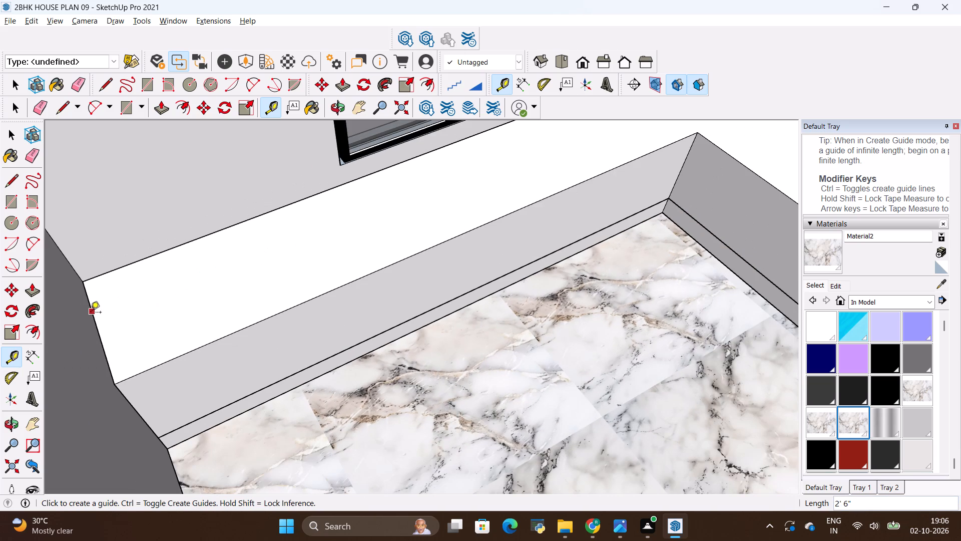
{"action": "key", "text": "t"}
{"action": "left_click", "coordinate": [90, 316]}
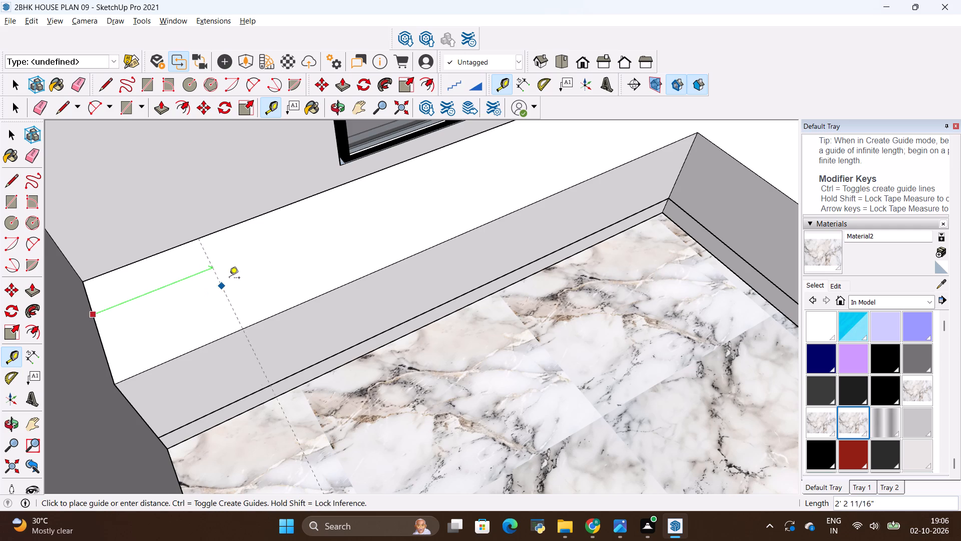
{"action": "key", "text": "BackSpace"}
{"action": "type", "text": "2'6"}
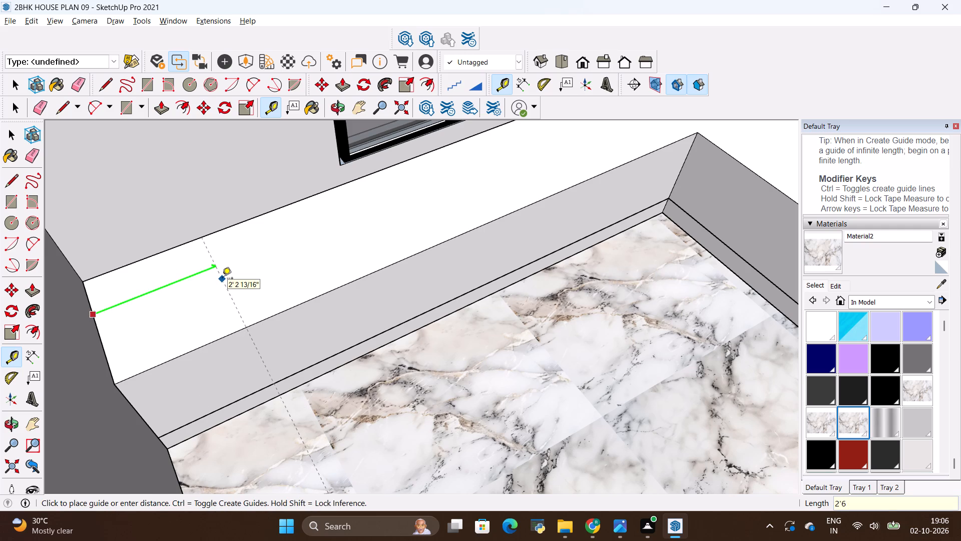
{"action": "key", "text": "shift+quotedbl"}
{"action": "key", "text": "Return"}
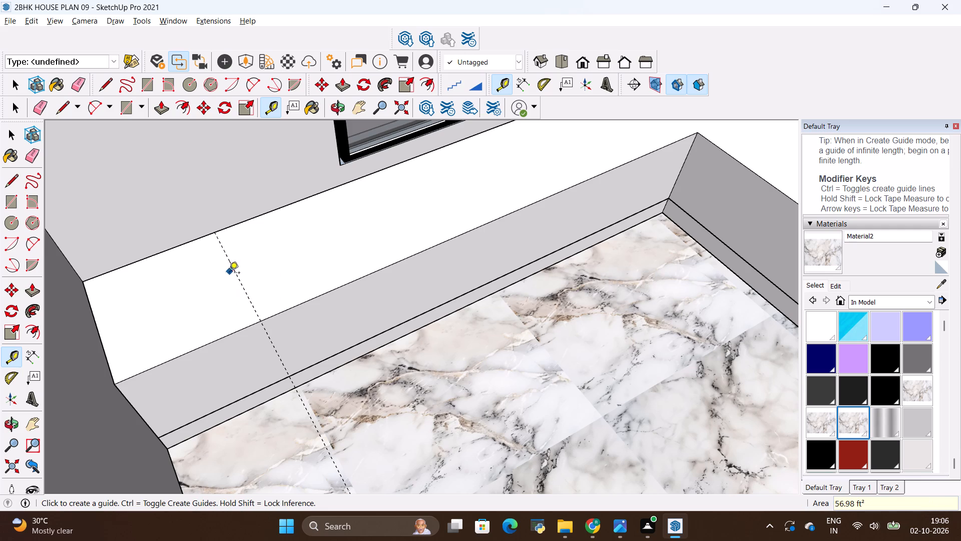
Draw a line along the guide from the back edge to the front edge of the counter top.
{"action": "key", "text": "l"}
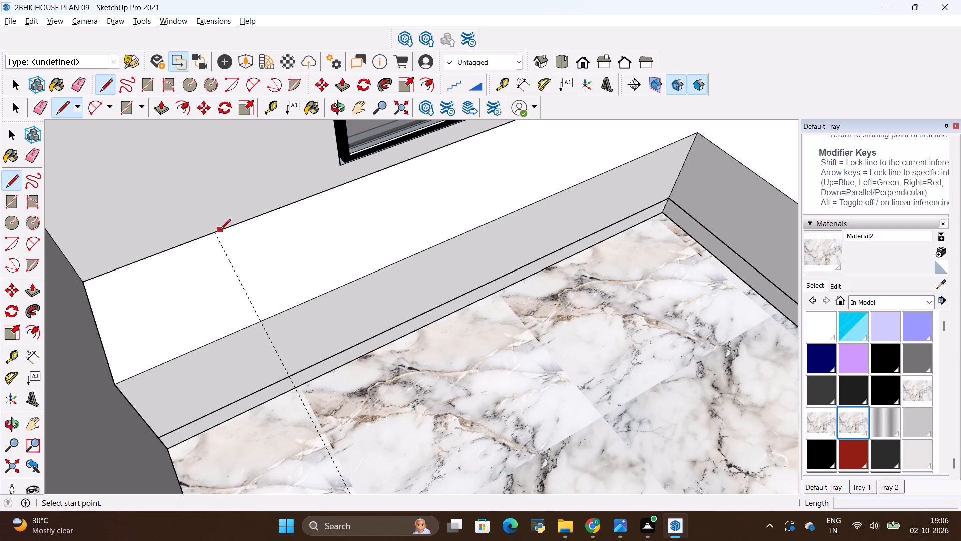
{"action": "left_click", "coordinate": [216, 233]}
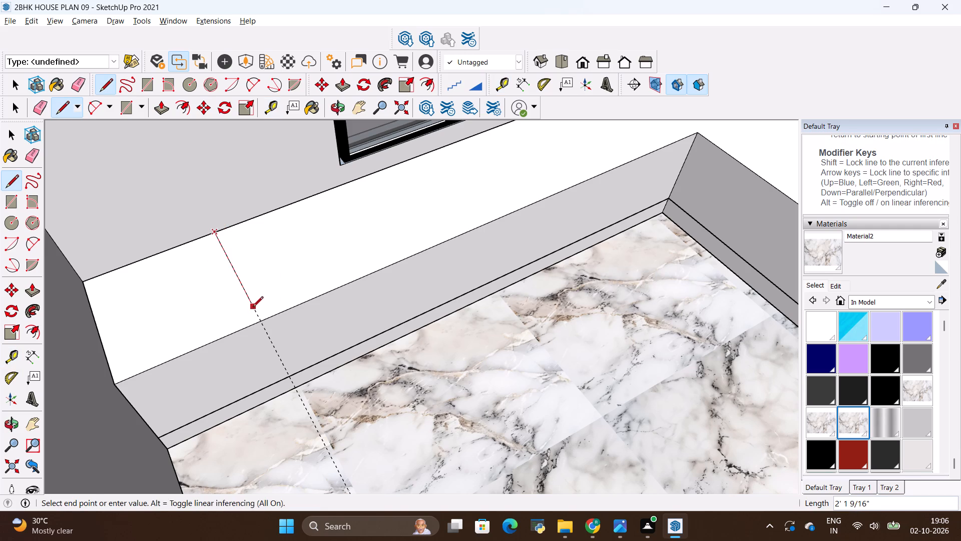
{"action": "left_click", "coordinate": [258, 320]}
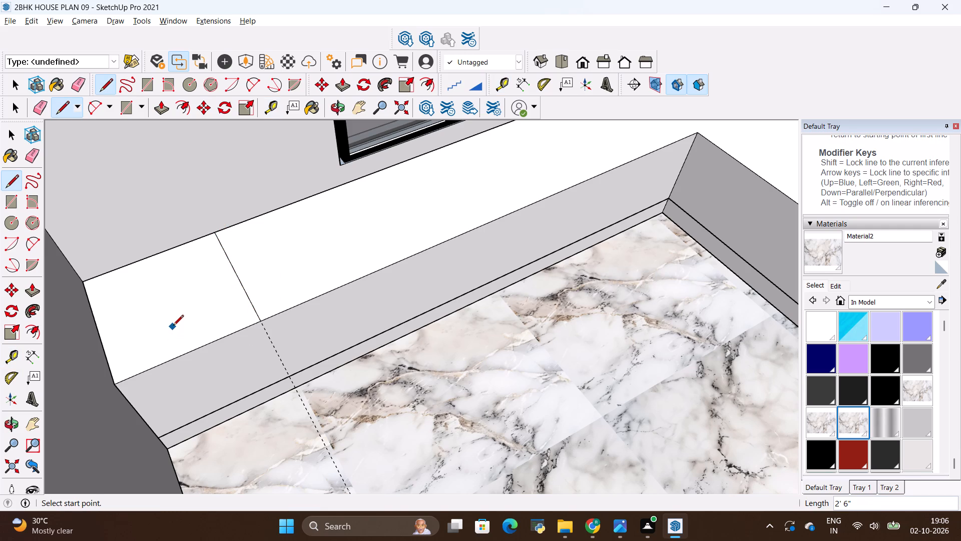
{"action": "key", "text": "BackSpace"}
{"action": "left_click", "coordinate": [147, 314]}
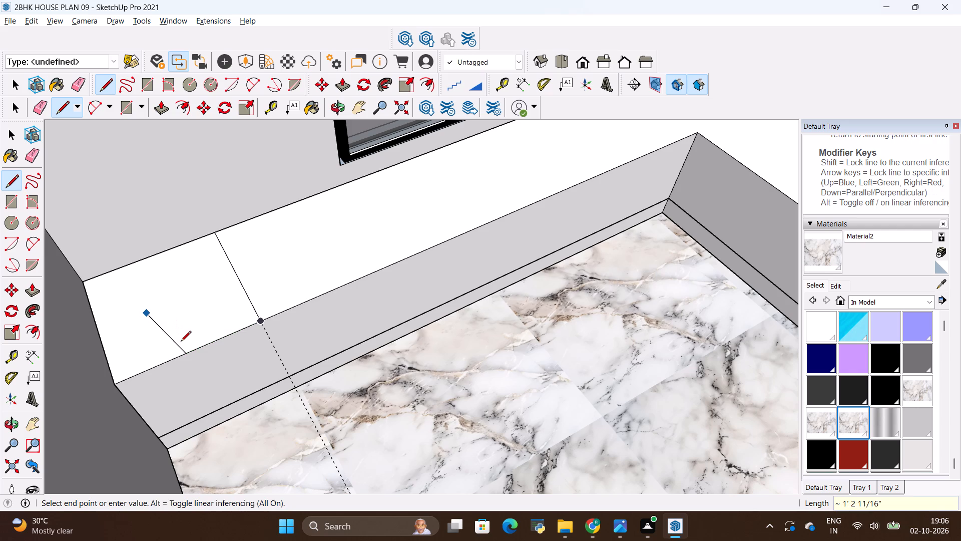
{"action": "key", "text": "Escape"}
Push the divided end section beside the side wall down 2' to the level of the base.
{"action": "key", "text": "p"}
{"action": "left_click", "coordinate": [177, 331]}
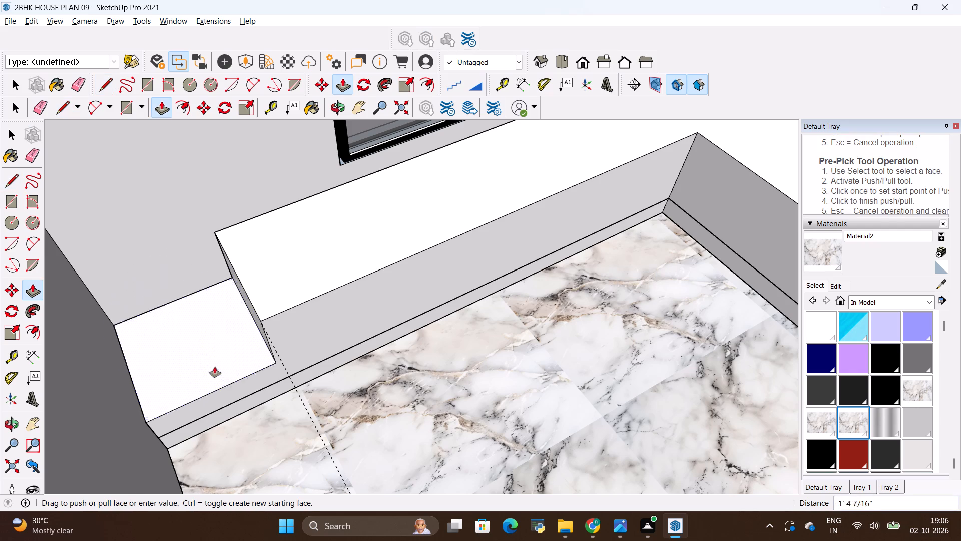
{"action": "left_click", "coordinate": [232, 399]}
Examine the L-shaped counter, its lowered end section and the window above from several angles and distances.
{"action": "scroll", "coordinate": [212, 393], "scroll_direction": "up", "scroll_amount": 3}
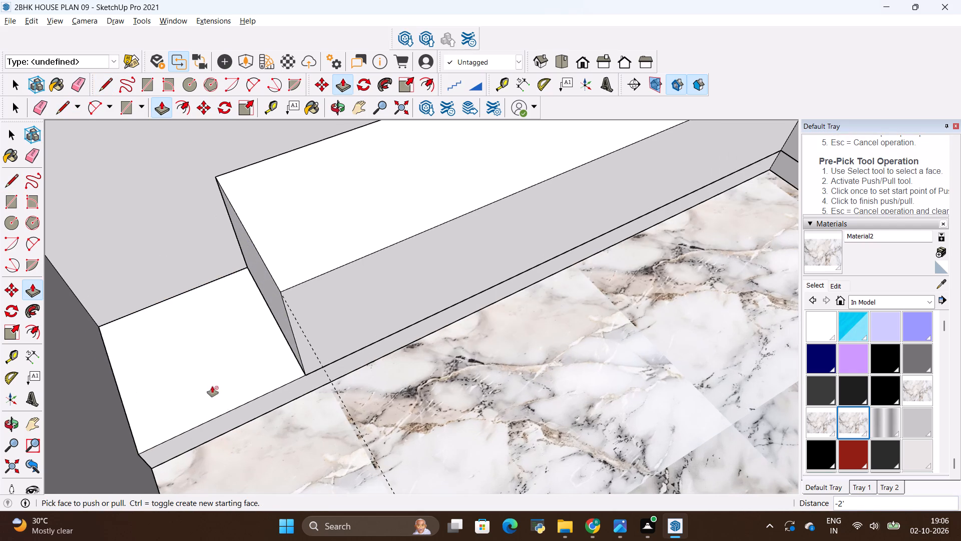
{"action": "scroll", "coordinate": [234, 340], "scroll_direction": "down", "scroll_amount": 5}
{"action": "middle_click_drag", "start_coordinate": [239, 332], "coordinate": [252, 309]}
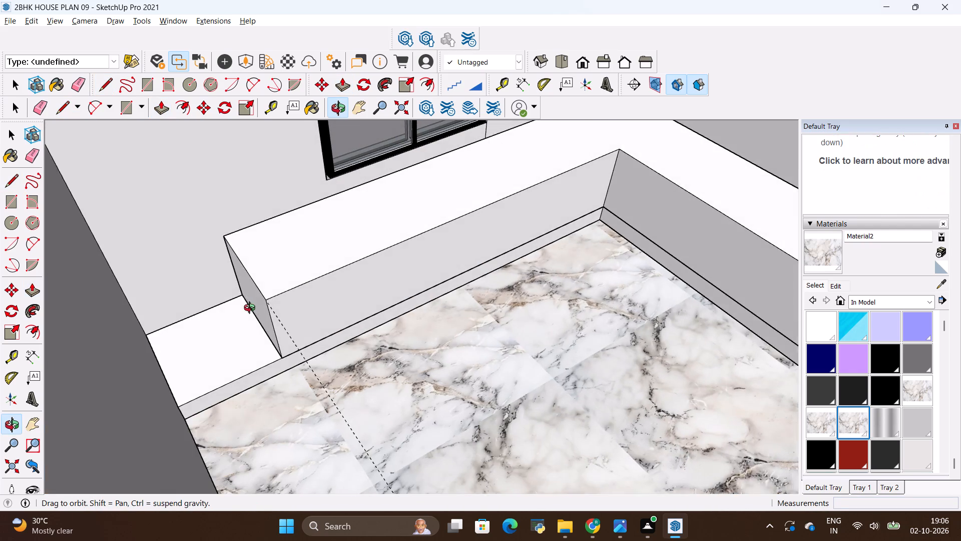
{"action": "middle_click_drag", "start_coordinate": [252, 309], "coordinate": [247, 309]}
{"action": "scroll", "coordinate": [290, 315], "scroll_direction": "down", "scroll_amount": 5}
{"action": "middle_click_drag", "start_coordinate": [381, 349], "coordinate": [356, 326]}
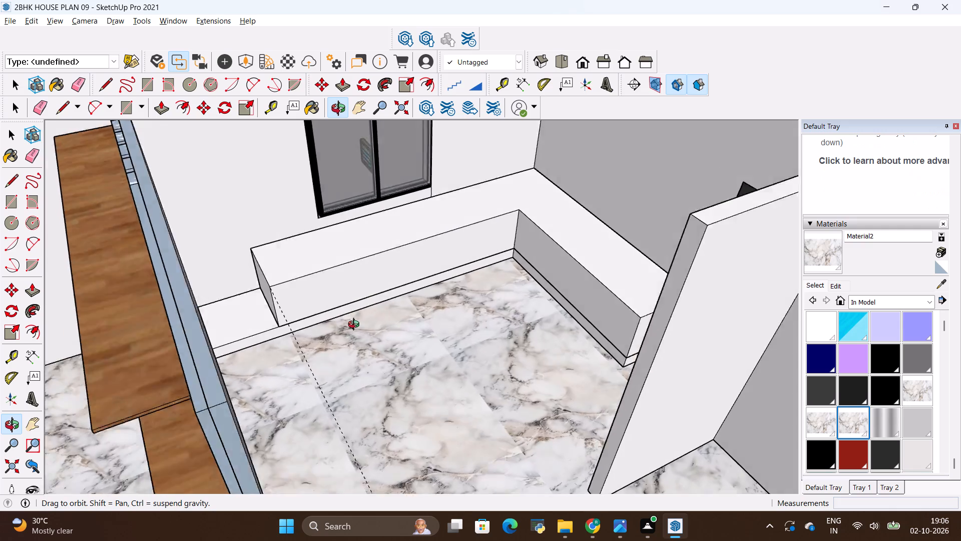
{"action": "middle_click_drag", "start_coordinate": [356, 326], "coordinate": [335, 346]}
{"action": "scroll", "coordinate": [352, 347], "scroll_direction": "down", "scroll_amount": 5}
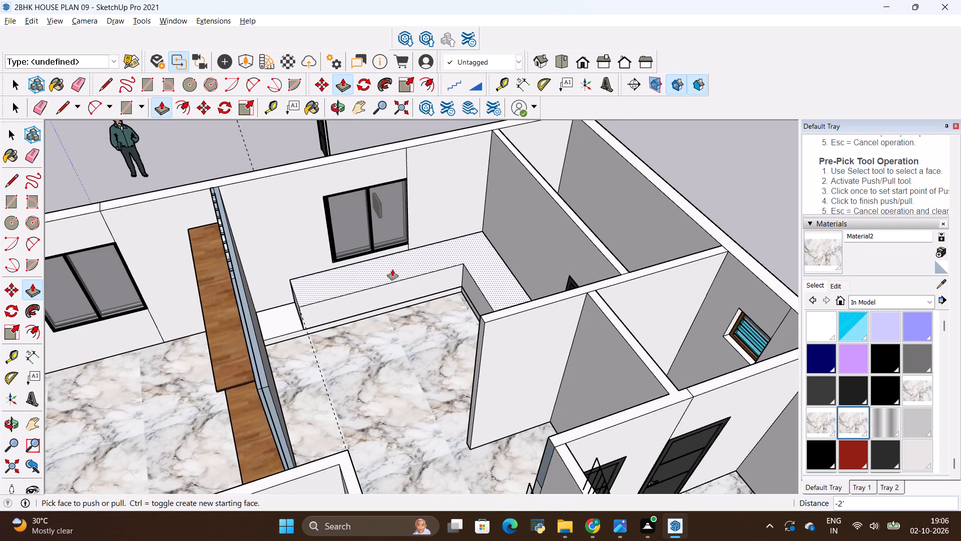
{"action": "scroll", "coordinate": [392, 269], "scroll_direction": "up", "scroll_amount": 8}
{"action": "scroll", "coordinate": [452, 388], "scroll_direction": "up", "scroll_amount": 1}
{"action": "middle_click_drag", "start_coordinate": [452, 388], "coordinate": [476, 301]}
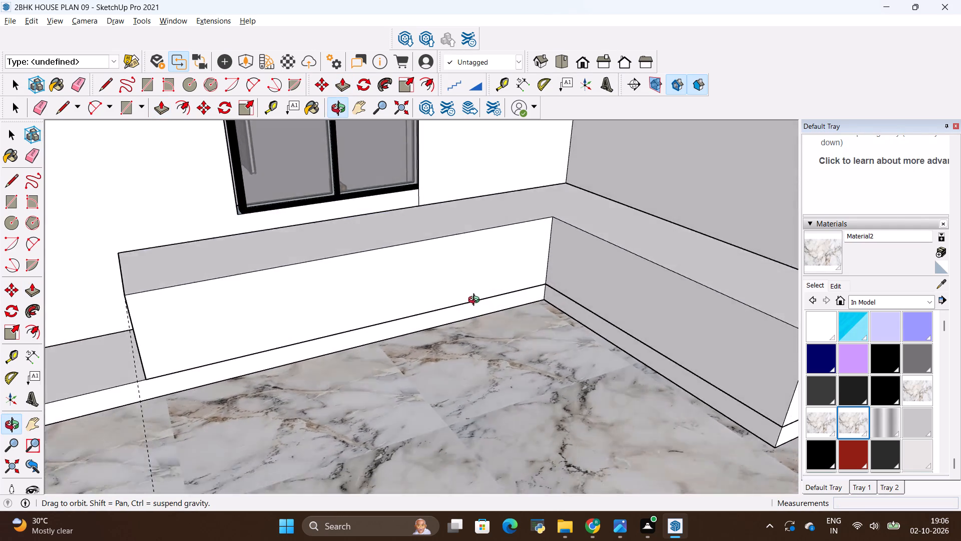
{"action": "middle_click_drag", "start_coordinate": [476, 301], "coordinate": [464, 254]}
{"action": "middle_click_drag", "start_coordinate": [463, 252], "coordinate": [463, 285]}
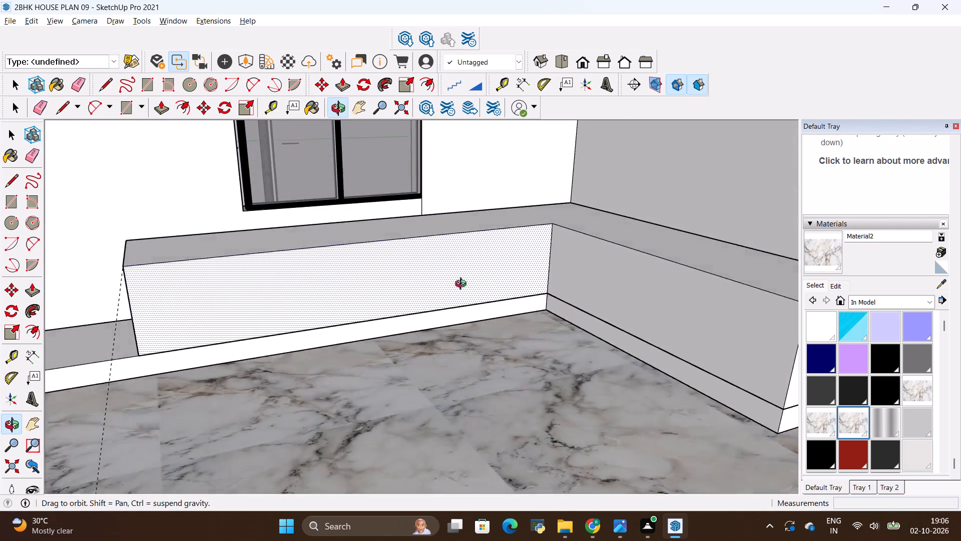
{"action": "middle_click_drag", "start_coordinate": [463, 285], "coordinate": [473, 343]}
{"action": "scroll", "coordinate": [473, 343], "scroll_direction": "down", "scroll_amount": 10}
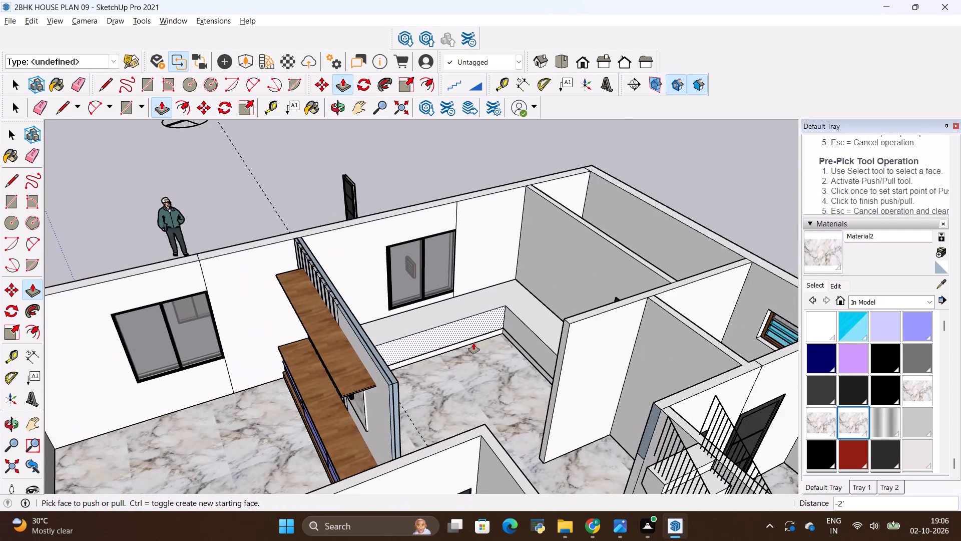
{"action": "scroll", "coordinate": [424, 292], "scroll_direction": "up", "scroll_amount": 7}
{"action": "middle_click_drag", "start_coordinate": [468, 342], "coordinate": [471, 288]}
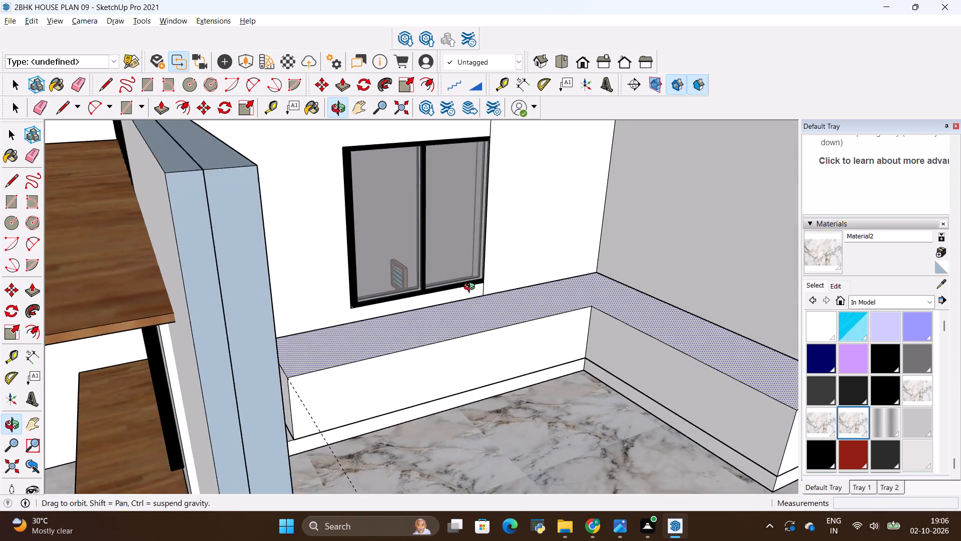
{"action": "middle_click_drag", "start_coordinate": [471, 288], "coordinate": [441, 306]}
{"action": "scroll", "coordinate": [441, 307], "scroll_direction": "down", "scroll_amount": 2}
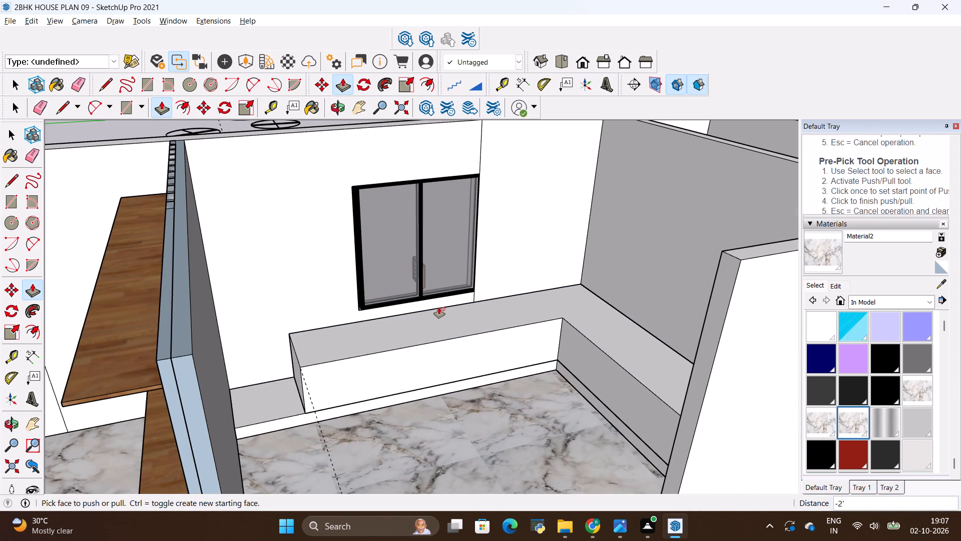
{"action": "scroll", "coordinate": [438, 308], "scroll_direction": "up", "scroll_amount": 9}
{"action": "scroll", "coordinate": [437, 338], "scroll_direction": "down", "scroll_amount": 2}
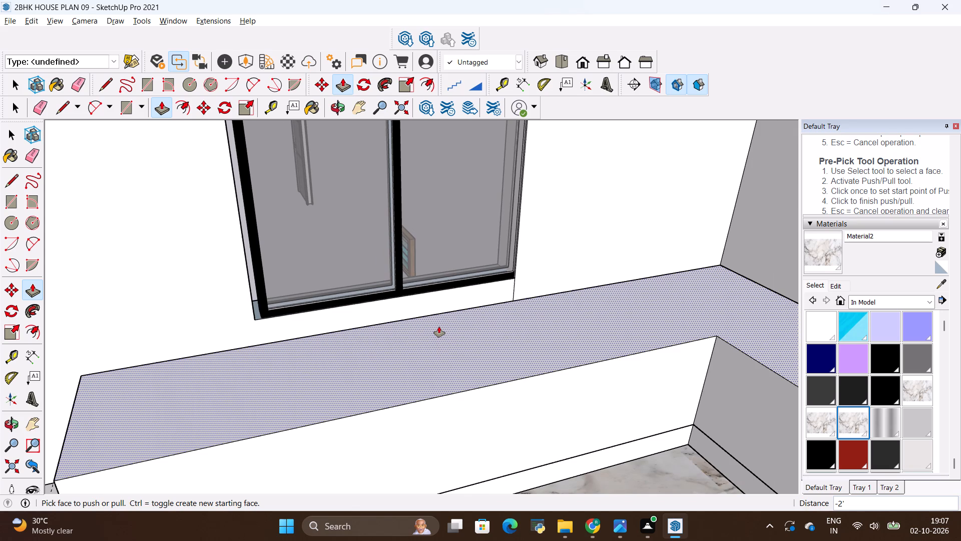
Raise the L-shaped counter's top face by 6" with Push/Pull.
{"action": "key", "text": "p"}
{"action": "left_click", "coordinate": [438, 329]}
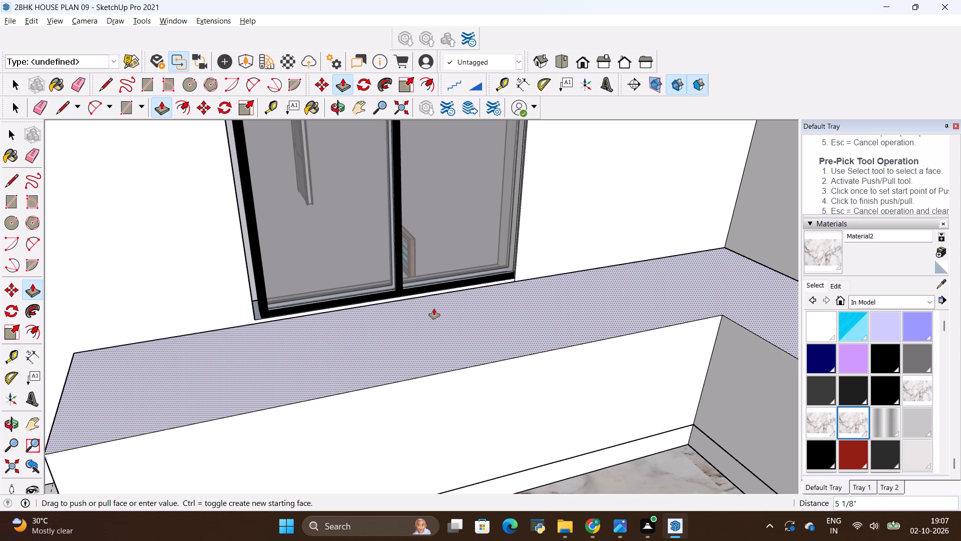
{"action": "key", "text": "BackSpace"}
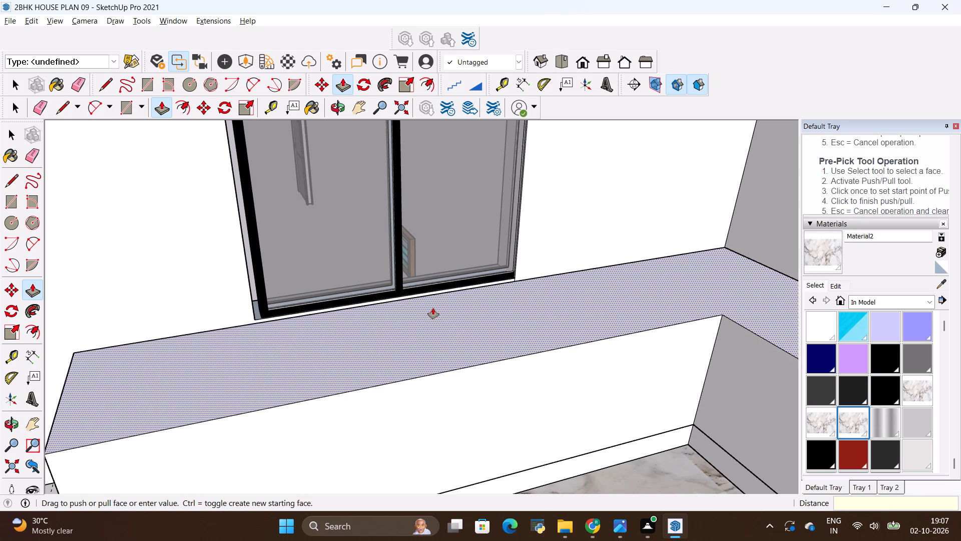
{"action": "key", "text": "6"}
{"action": "key", "text": "shift+quotedbl"}
{"action": "key", "text": "Return"}
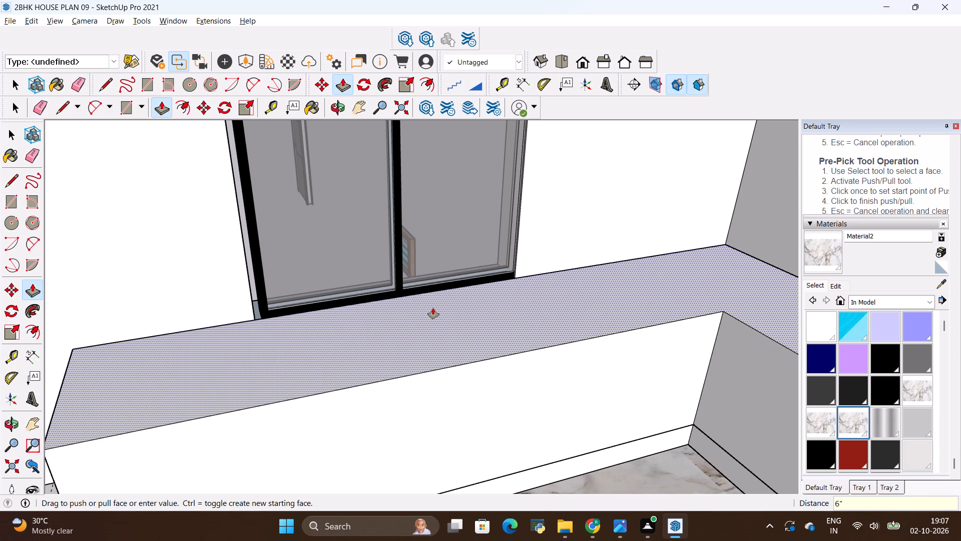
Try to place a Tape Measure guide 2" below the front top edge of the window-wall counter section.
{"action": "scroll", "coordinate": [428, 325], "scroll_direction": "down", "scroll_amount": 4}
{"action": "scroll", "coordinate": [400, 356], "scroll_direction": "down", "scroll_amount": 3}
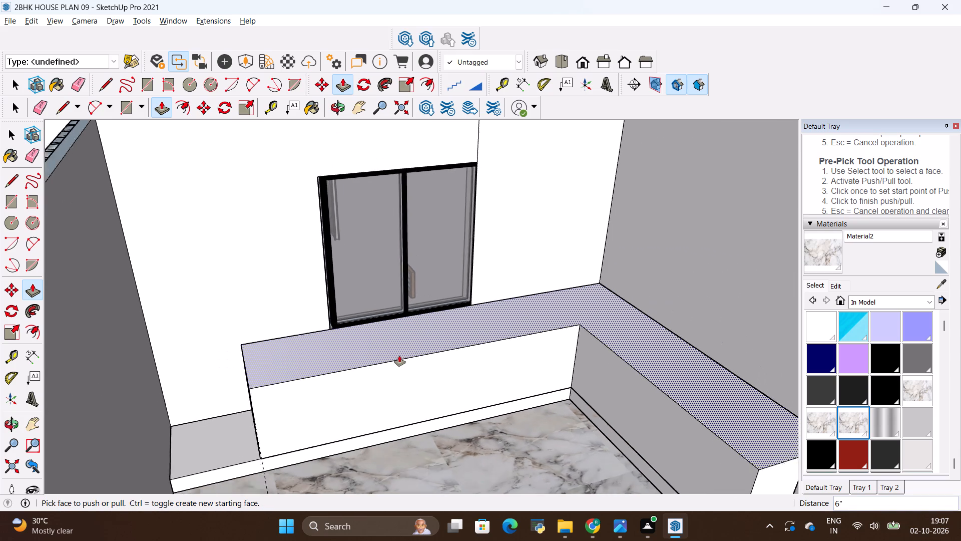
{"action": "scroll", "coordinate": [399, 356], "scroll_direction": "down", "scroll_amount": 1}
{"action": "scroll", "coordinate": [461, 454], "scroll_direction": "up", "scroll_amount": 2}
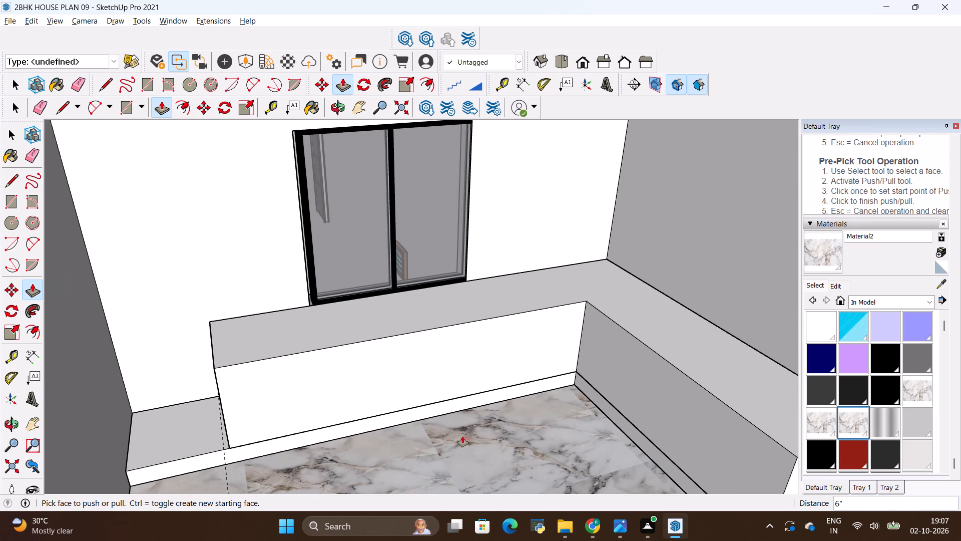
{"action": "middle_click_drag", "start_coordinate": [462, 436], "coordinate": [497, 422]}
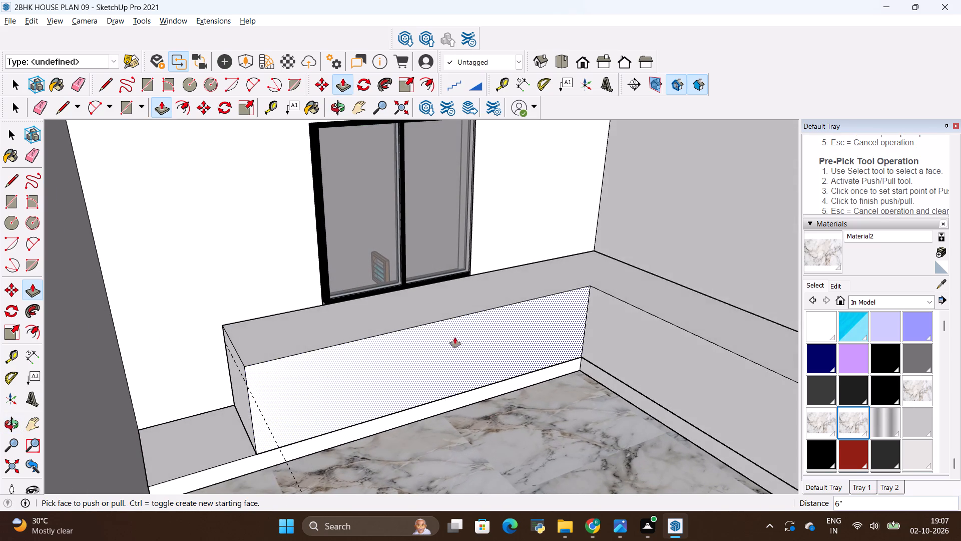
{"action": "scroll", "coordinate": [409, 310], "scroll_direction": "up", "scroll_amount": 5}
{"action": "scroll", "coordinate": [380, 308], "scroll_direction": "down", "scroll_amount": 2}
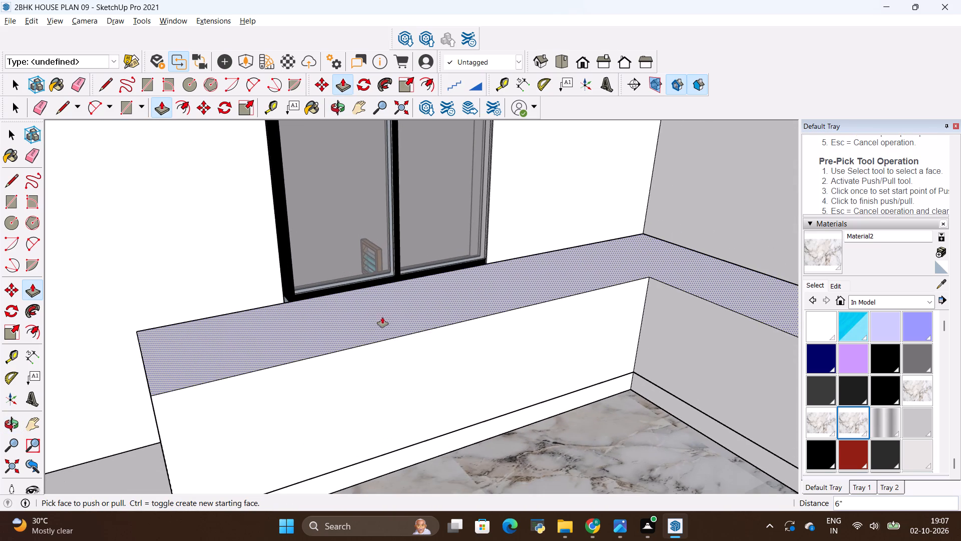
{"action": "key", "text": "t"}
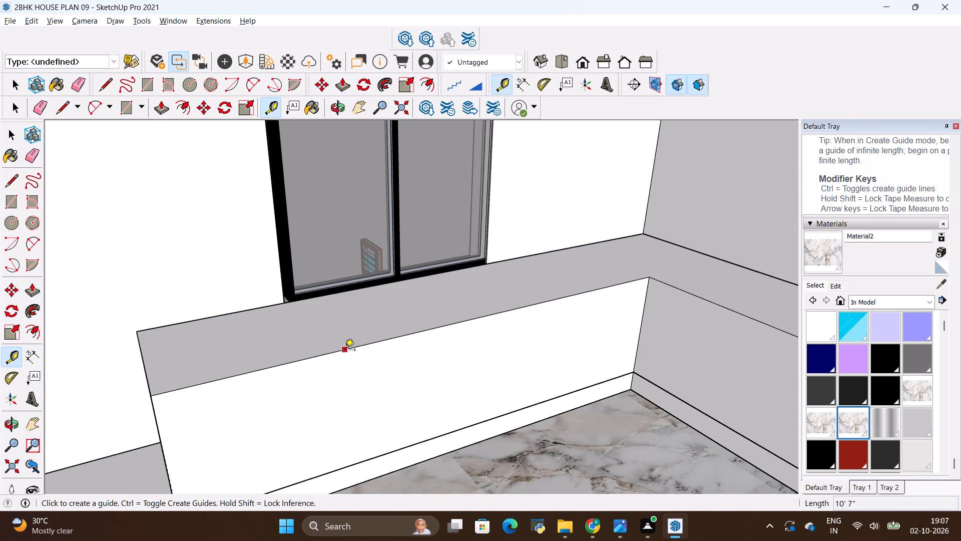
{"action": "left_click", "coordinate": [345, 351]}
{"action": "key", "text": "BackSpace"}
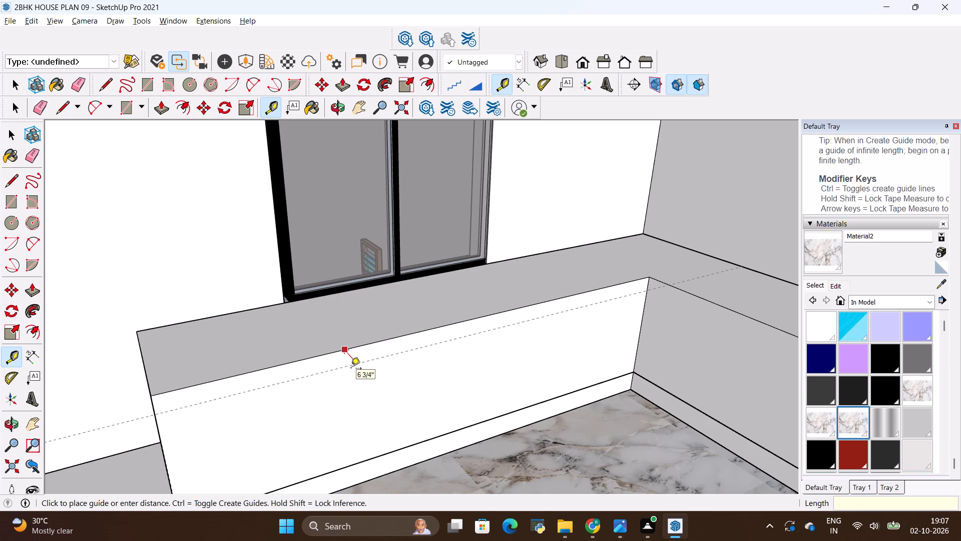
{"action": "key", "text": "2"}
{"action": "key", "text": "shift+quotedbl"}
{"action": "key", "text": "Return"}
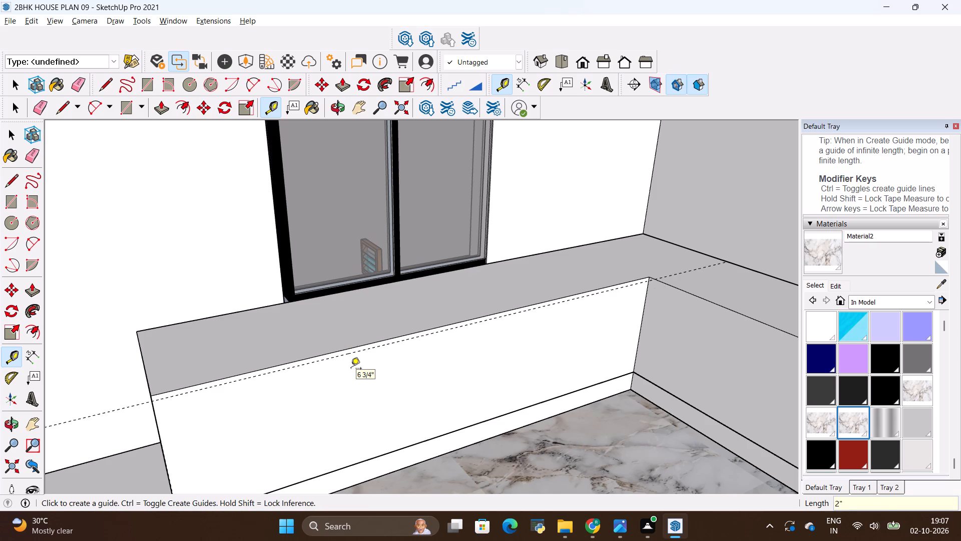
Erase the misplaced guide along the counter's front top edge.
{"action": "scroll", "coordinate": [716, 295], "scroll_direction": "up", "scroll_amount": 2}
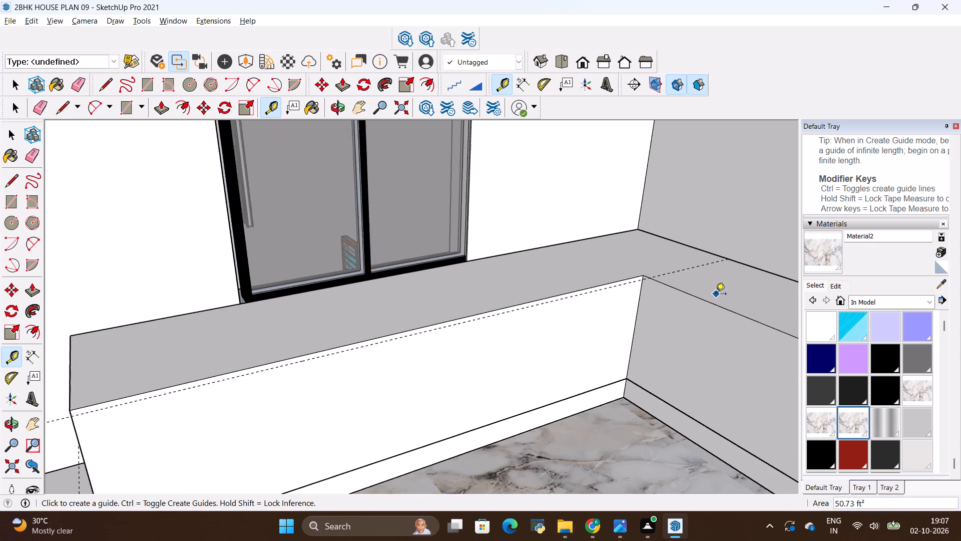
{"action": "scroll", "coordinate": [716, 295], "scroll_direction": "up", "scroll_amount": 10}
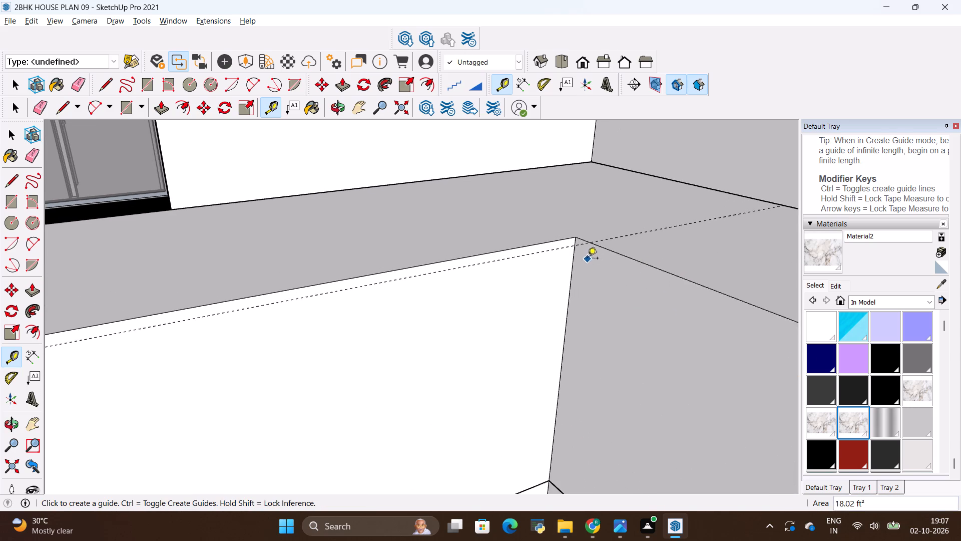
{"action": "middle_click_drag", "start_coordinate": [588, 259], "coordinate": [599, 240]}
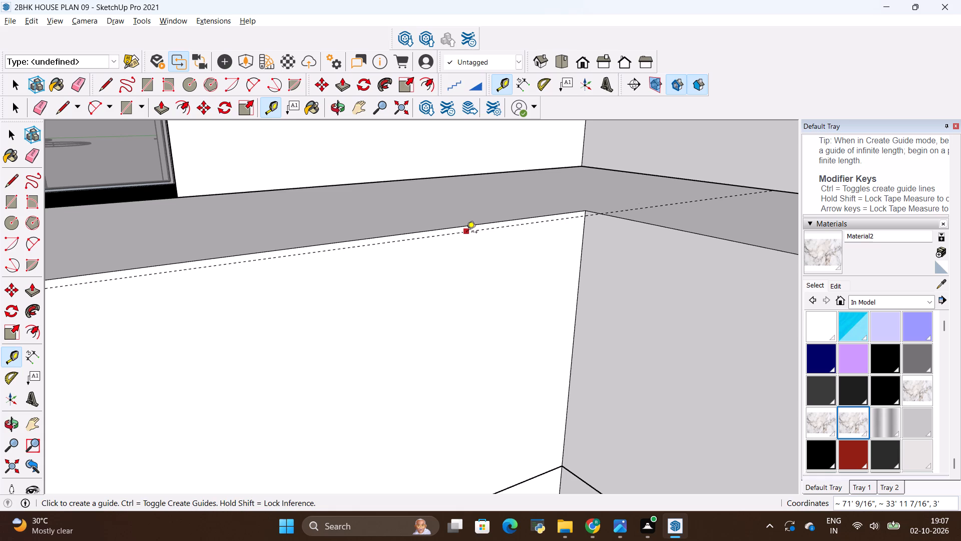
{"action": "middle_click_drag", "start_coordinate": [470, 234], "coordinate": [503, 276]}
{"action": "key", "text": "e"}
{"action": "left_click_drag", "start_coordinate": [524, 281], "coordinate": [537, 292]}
Place a Tape Measure guide on the window-wall counter's front face, 2" below its top edge.
{"action": "key", "text": "t"}
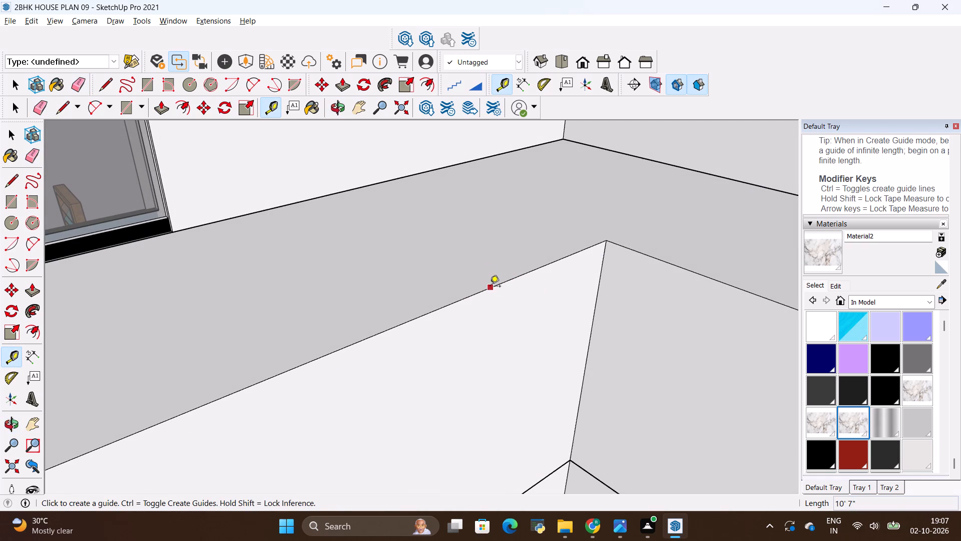
{"action": "left_click", "coordinate": [490, 287]}
{"action": "key", "text": "BackSpace"}
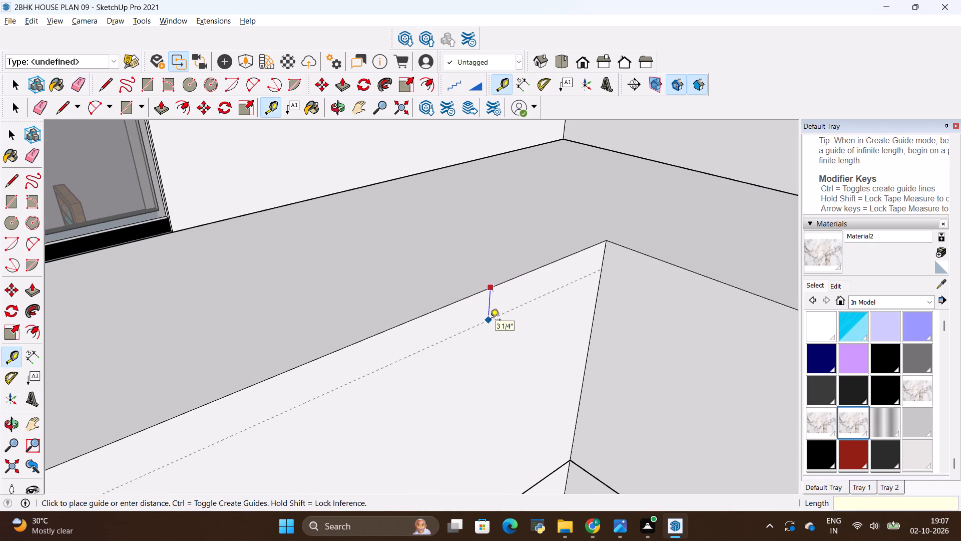
{"action": "key", "text": "2"}
{"action": "key", "text": "shift+quotedbl"}
{"action": "key", "text": "Return"}
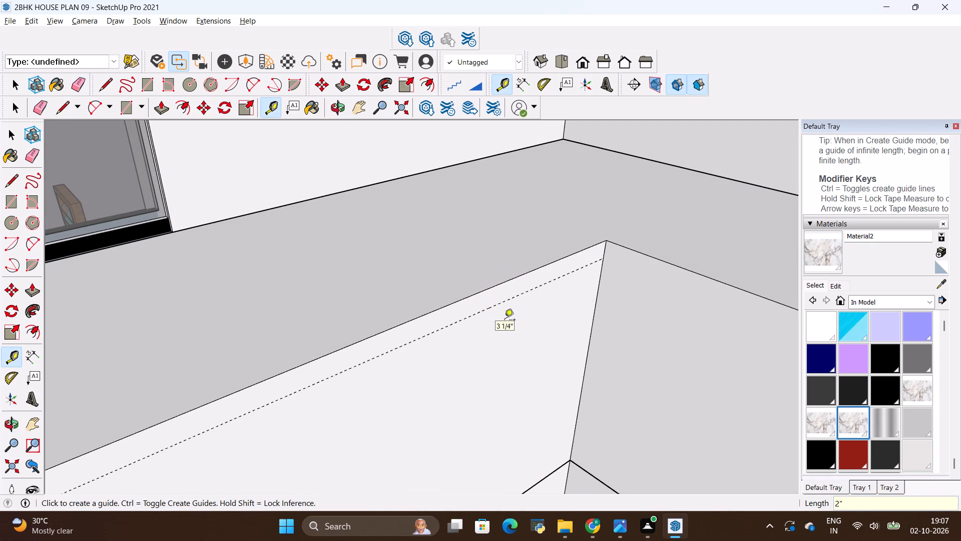
Place a Tape Measure guide on the door-wall counter's front face, 2" below its top edge.
{"action": "left_click", "coordinate": [680, 264]}
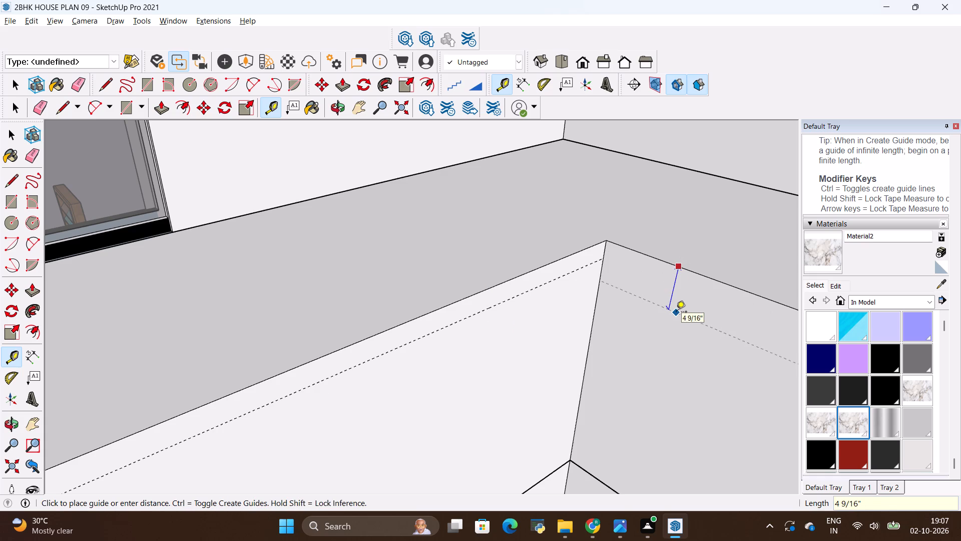
{"action": "key", "text": "BackSpace"}
{"action": "type", "text": "2\""}
{"action": "key", "text": "Return"}
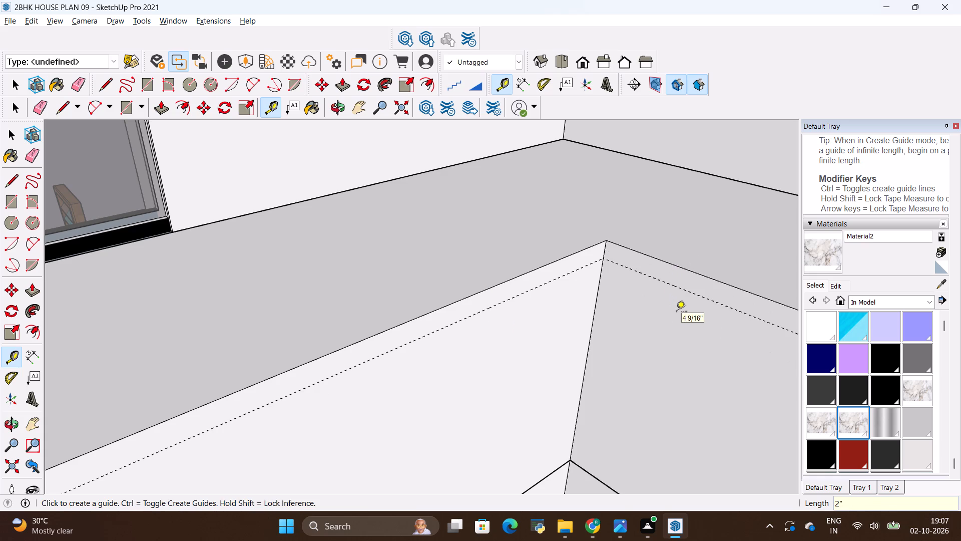
Draw a 2" high rectangle about 10' 7" long along the top of the window-wall counter's front face, down to the guide.
{"action": "scroll", "coordinate": [444, 266], "scroll_direction": "down", "scroll_amount": 3}
{"action": "scroll", "coordinate": [445, 216], "scroll_direction": "down", "scroll_amount": 4}
{"action": "scroll", "coordinate": [441, 260], "scroll_direction": "down", "scroll_amount": 3}
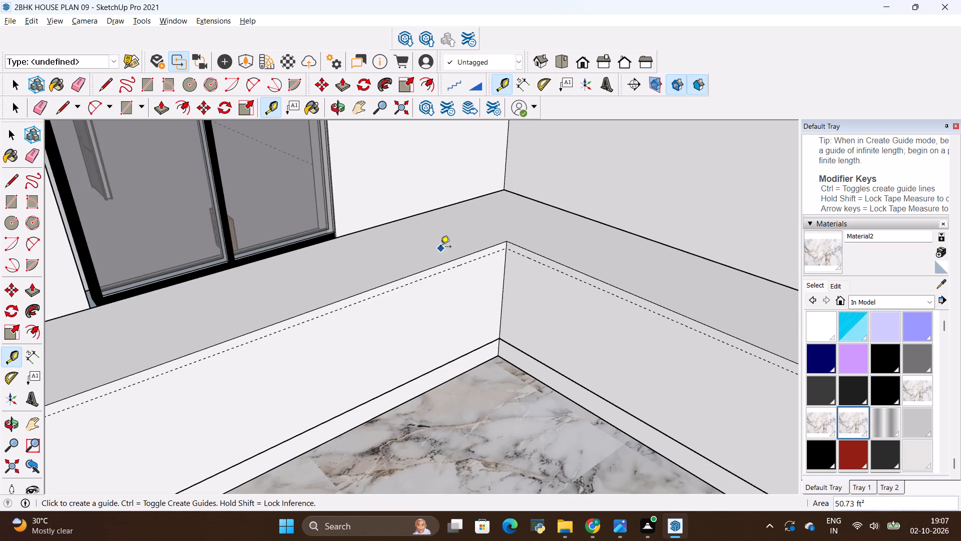
{"action": "scroll", "coordinate": [440, 246], "scroll_direction": "down", "scroll_amount": 4}
{"action": "key", "text": "r"}
{"action": "scroll", "coordinate": [187, 354], "scroll_direction": "up", "scroll_amount": 3}
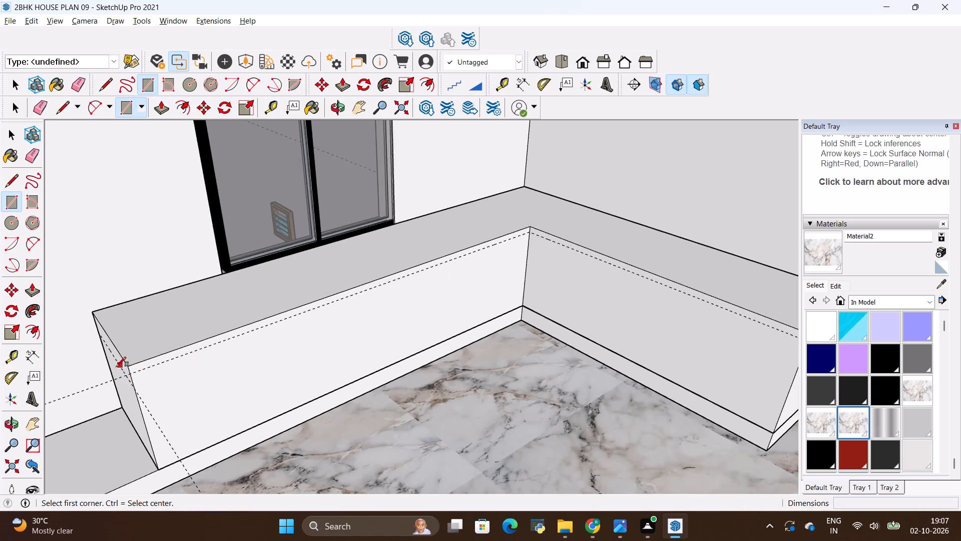
{"action": "scroll", "coordinate": [116, 367], "scroll_direction": "up", "scroll_amount": 2}
{"action": "left_click", "coordinate": [132, 368]}
{"action": "scroll", "coordinate": [631, 199], "scroll_direction": "up", "scroll_amount": 2}
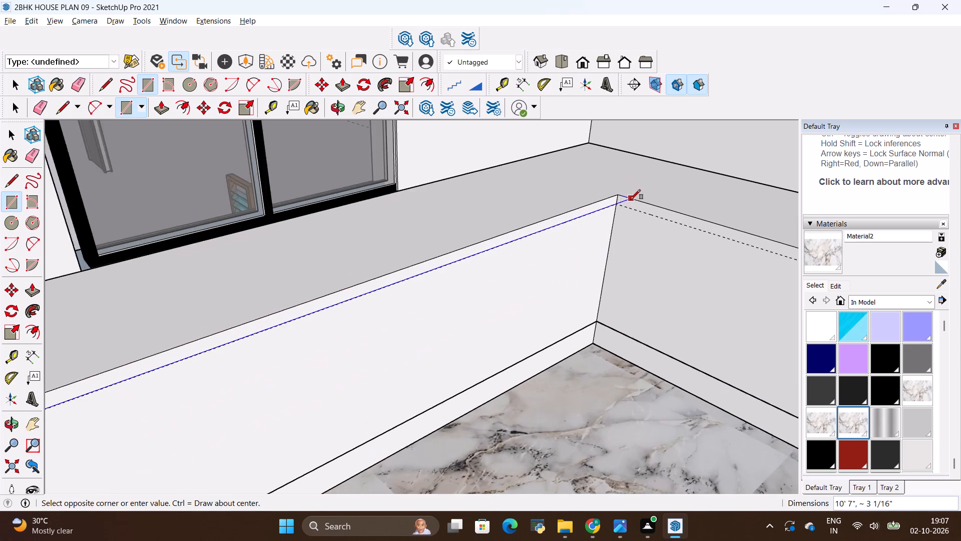
{"action": "scroll", "coordinate": [631, 199], "scroll_direction": "up", "scroll_amount": 4}
{"action": "left_click", "coordinate": [615, 206]}
Draw a 7' 2 1/2" by 2" rectangle along the top of the door-wall counter's front face, from the inner corner to the free end.
{"action": "scroll", "coordinate": [314, 281], "scroll_direction": "down", "scroll_amount": 4}
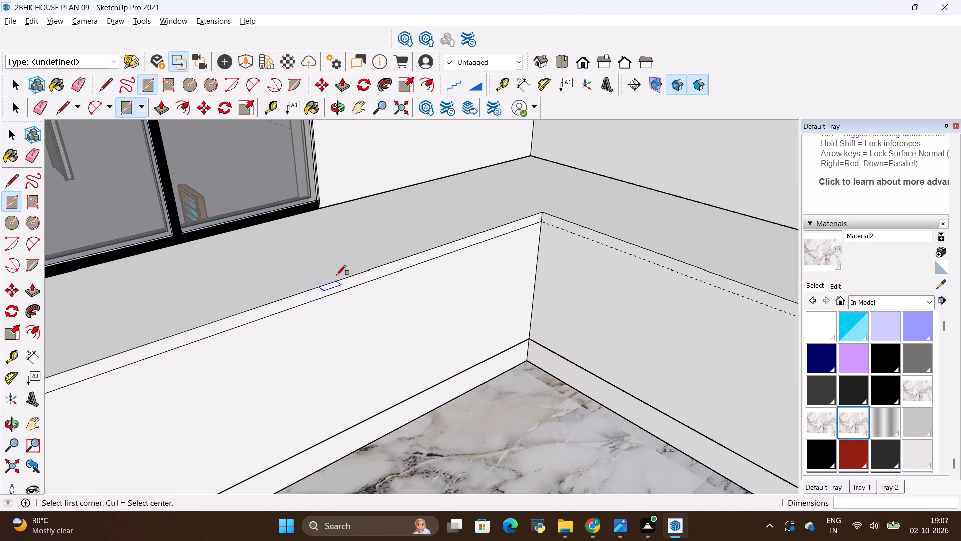
{"action": "scroll", "coordinate": [417, 254], "scroll_direction": "up", "scroll_amount": 7}
{"action": "scroll", "coordinate": [349, 274], "scroll_direction": "down", "scroll_amount": 11}
{"action": "scroll", "coordinate": [319, 305], "scroll_direction": "down", "scroll_amount": 3}
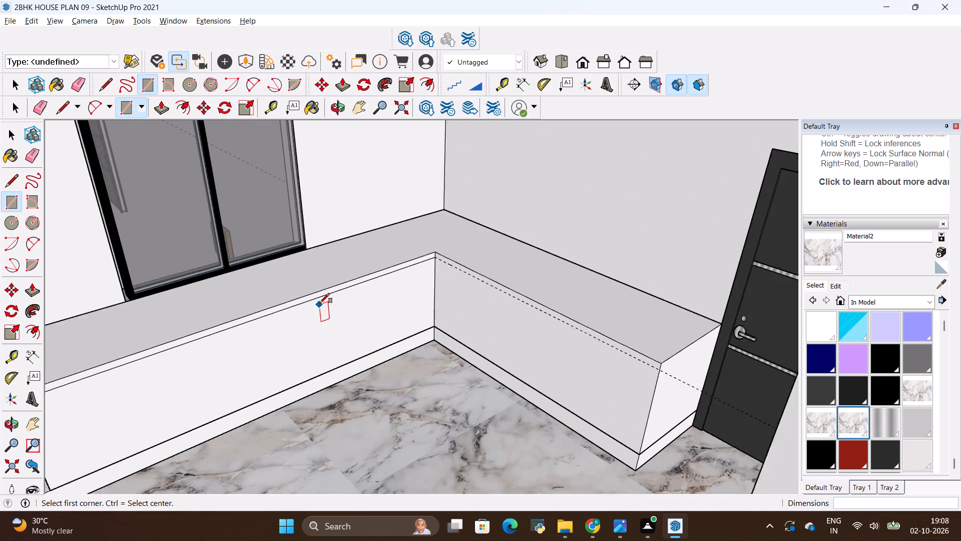
{"action": "scroll", "coordinate": [320, 303], "scroll_direction": "down", "scroll_amount": 2}
{"action": "middle_click_drag", "start_coordinate": [336, 368], "coordinate": [479, 392]}
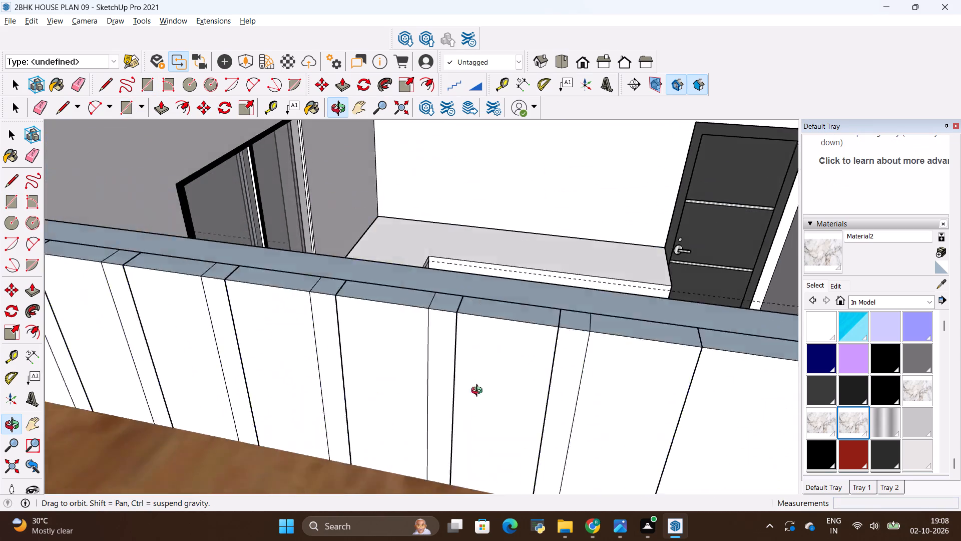
{"action": "middle_click_drag", "start_coordinate": [479, 392], "coordinate": [468, 391]}
{"action": "scroll", "coordinate": [483, 245], "scroll_direction": "up", "scroll_amount": 8}
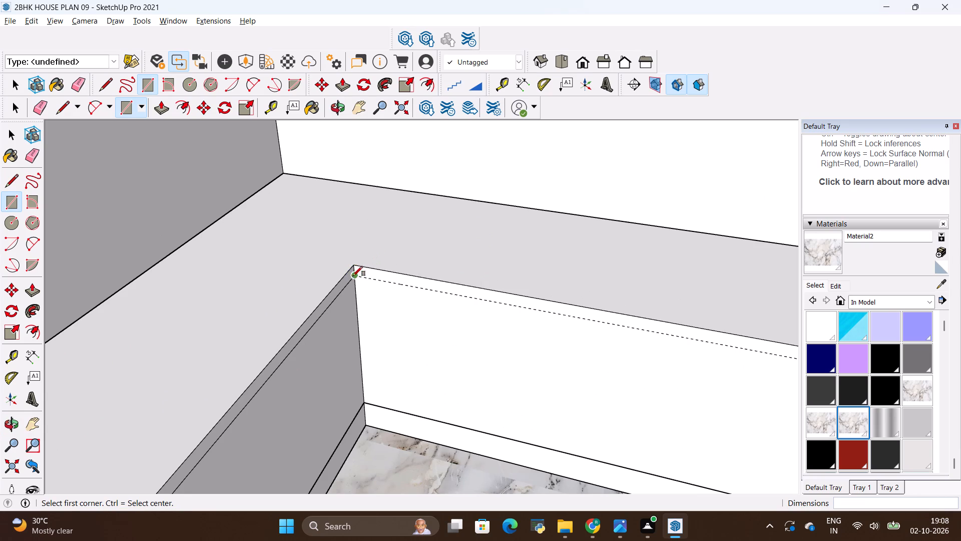
{"action": "left_click", "coordinate": [352, 265]}
{"action": "scroll", "coordinate": [353, 287], "scroll_direction": "down", "scroll_amount": 5}
{"action": "scroll", "coordinate": [746, 358], "scroll_direction": "up", "scroll_amount": 8}
{"action": "left_click", "coordinate": [691, 338]}
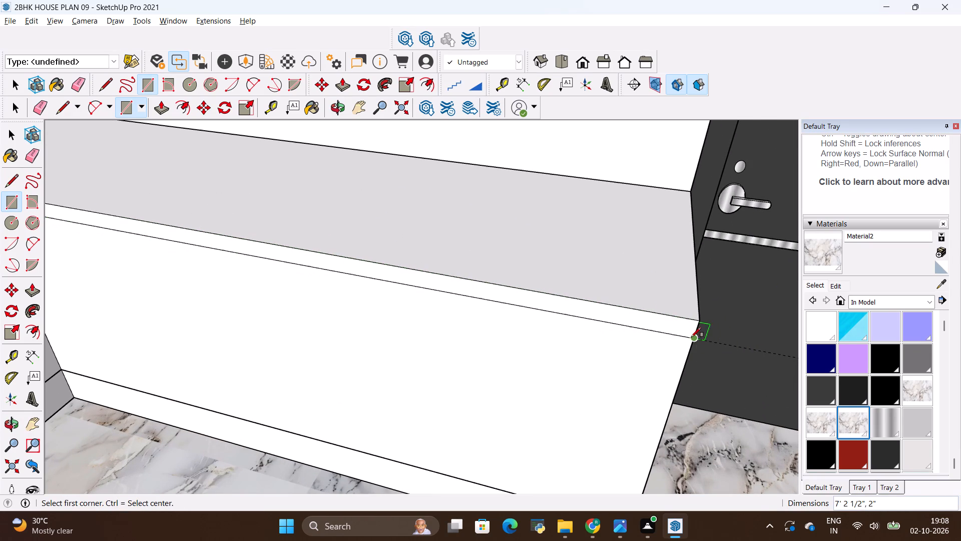
{"action": "key", "text": "Escape"}
Pull the door-wall counter's top strip outward by 2" with Push/Pull to form the slab overhang.
{"action": "key", "text": "p"}
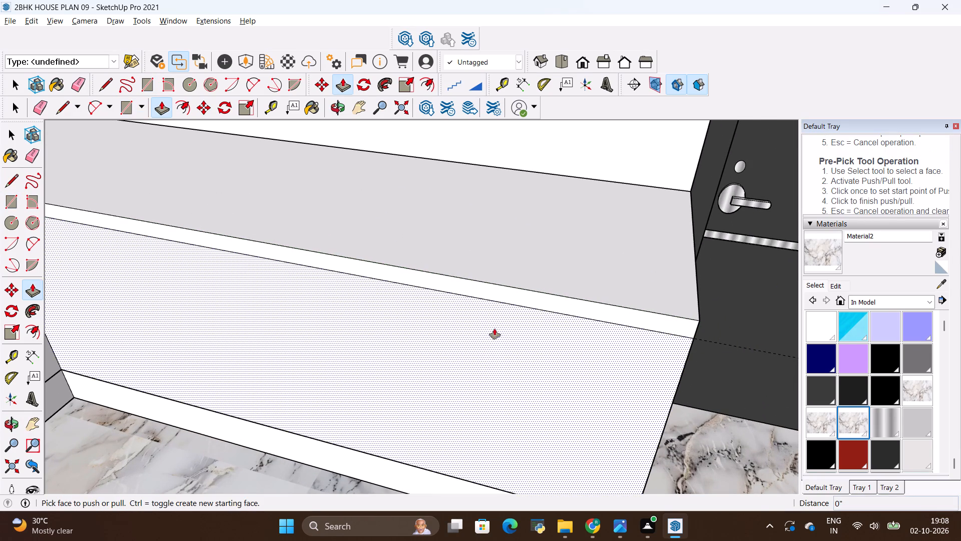
{"action": "left_click", "coordinate": [505, 301]}
{"action": "key", "text": "BackSpace"}
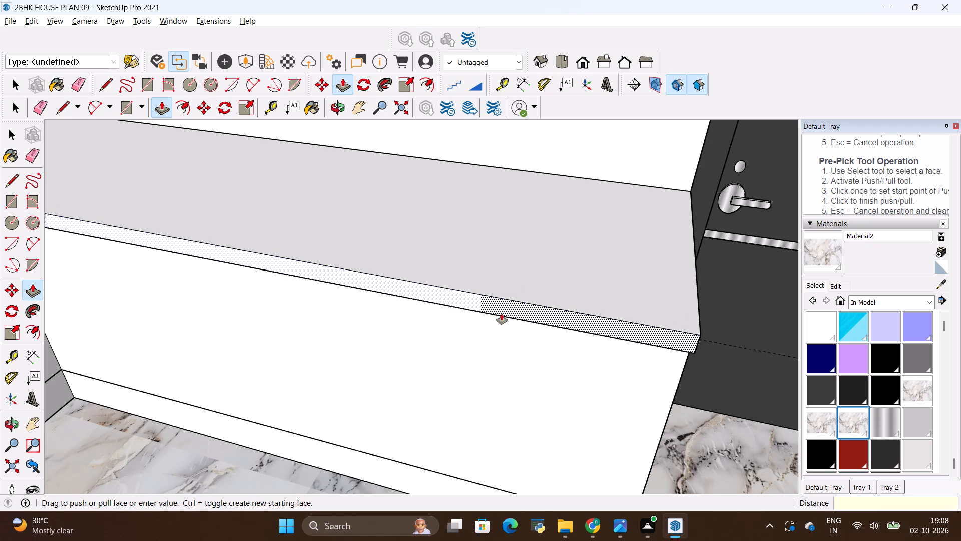
{"action": "key", "text": "2"}
{"action": "key", "text": "shift+quotedbl"}
{"action": "key", "text": "Return"}
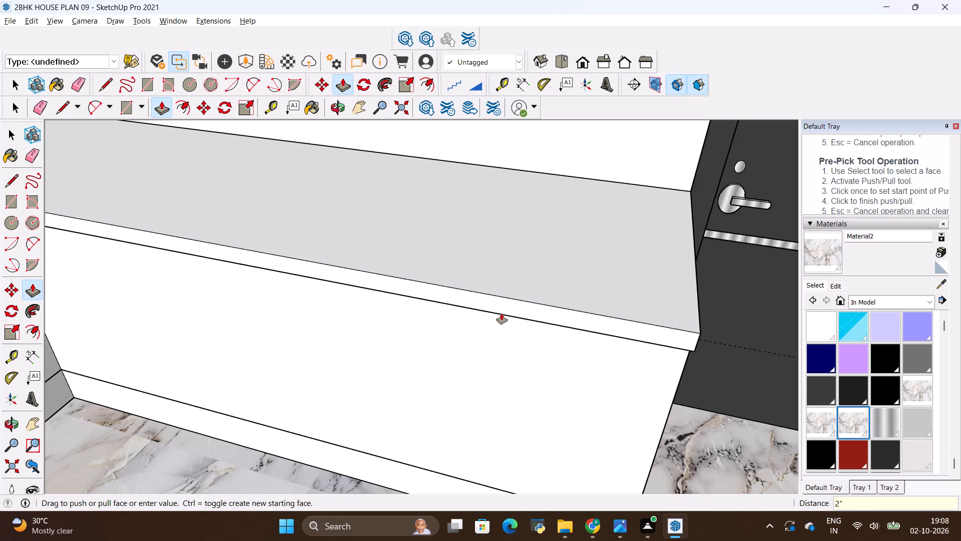
Repeat the same 2" Push/Pull on the window-wall counter's top strip and clear the selection.
{"action": "scroll", "coordinate": [556, 327], "scroll_direction": "down", "scroll_amount": 6}
{"action": "scroll", "coordinate": [590, 291], "scroll_direction": "down", "scroll_amount": 4}
{"action": "middle_click_drag", "start_coordinate": [582, 292], "coordinate": [471, 325]}
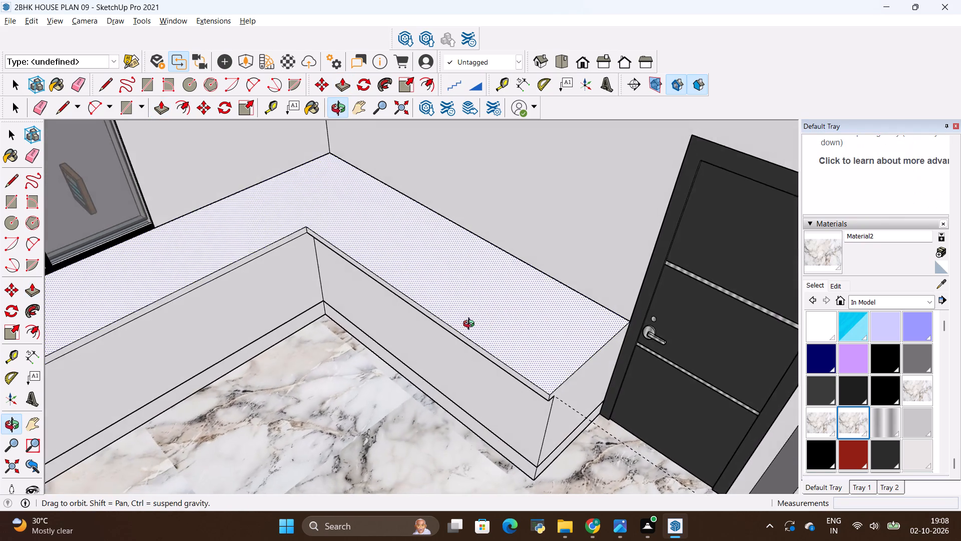
{"action": "middle_click_drag", "start_coordinate": [471, 325], "coordinate": [469, 325]}
{"action": "scroll", "coordinate": [532, 318], "scroll_direction": "down", "scroll_amount": 15}
{"action": "middle_click_drag", "start_coordinate": [535, 315], "coordinate": [482, 334]}
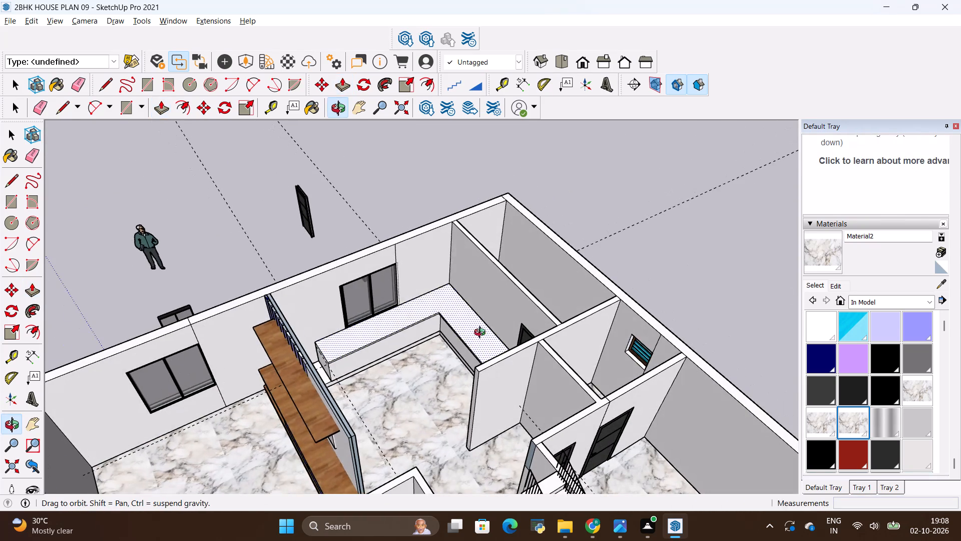
{"action": "middle_click_drag", "start_coordinate": [482, 334], "coordinate": [482, 333]}
{"action": "scroll", "coordinate": [298, 284], "scroll_direction": "up", "scroll_amount": 13}
{"action": "middle_click_drag", "start_coordinate": [404, 357], "coordinate": [402, 346]}
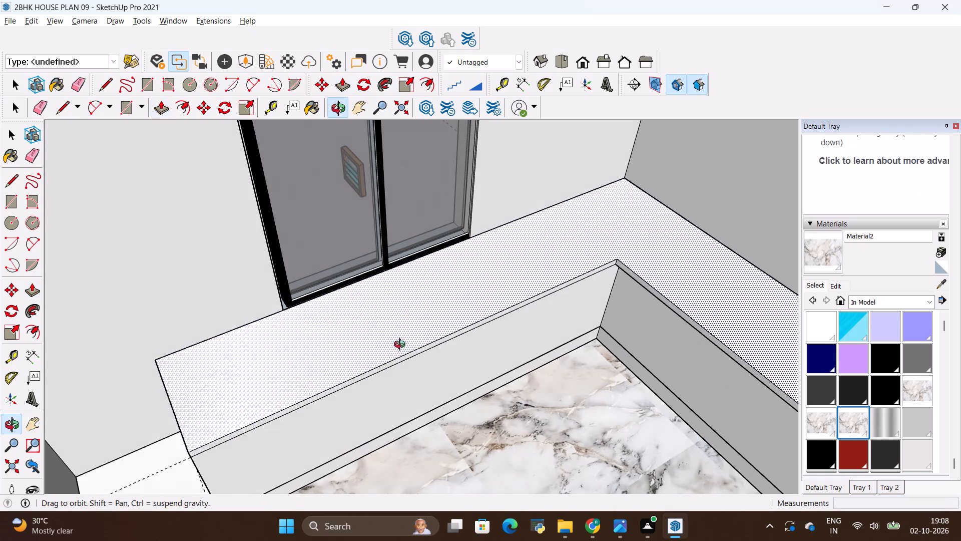
{"action": "middle_click_drag", "start_coordinate": [402, 346], "coordinate": [403, 295]}
{"action": "scroll", "coordinate": [403, 295], "scroll_direction": "up", "scroll_amount": 9}
{"action": "double_click", "coordinate": [442, 319]}
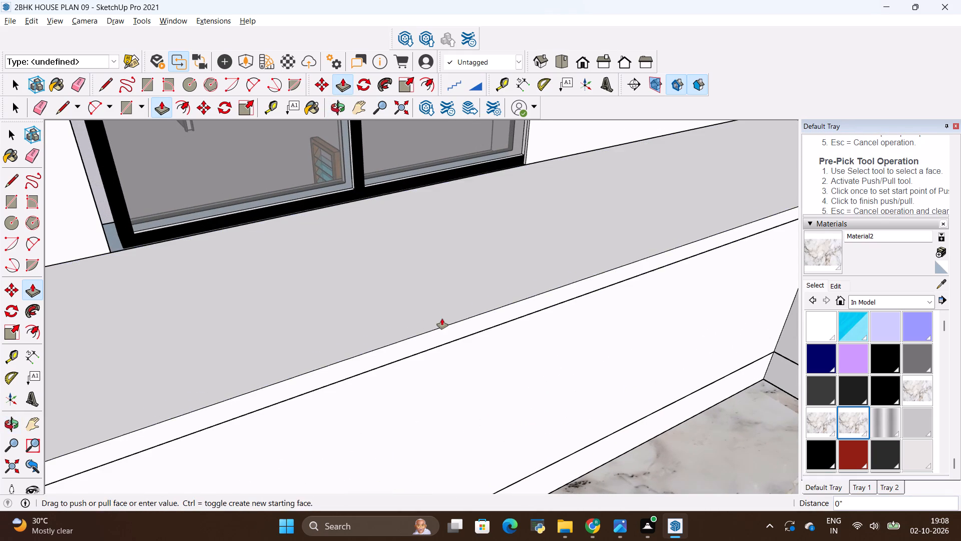
{"action": "scroll", "coordinate": [419, 277], "scroll_direction": "down", "scroll_amount": 11}
{"action": "scroll", "coordinate": [457, 351], "scroll_direction": "down", "scroll_amount": 5}
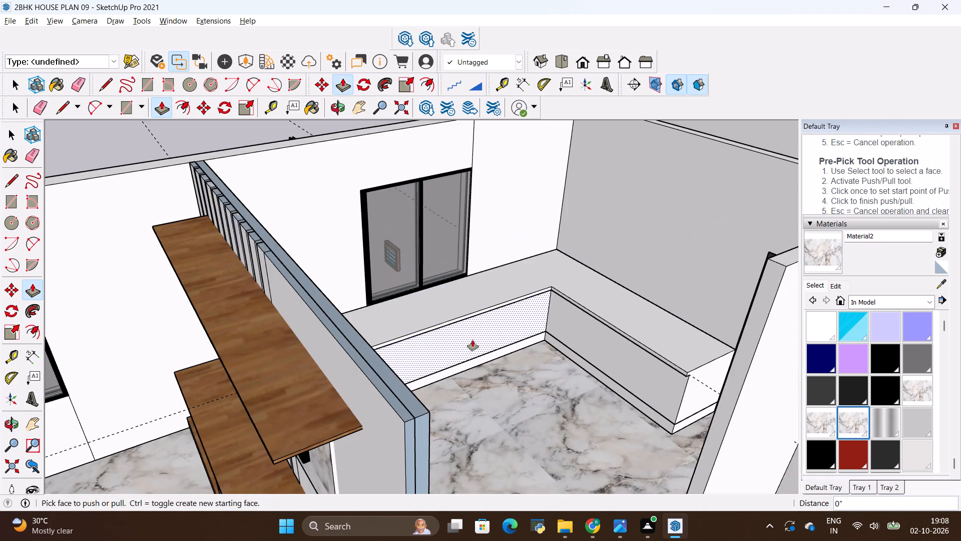
{"action": "scroll", "coordinate": [472, 340], "scroll_direction": "down", "scroll_amount": 4}
{"action": "key", "text": "space"}
{"action": "left_click", "coordinate": [458, 164]}
Divide the bottom edge of the window-wall counter's front face, above the plinth, into 5 equal segments.
{"action": "scroll", "coordinate": [484, 344], "scroll_direction": "up", "scroll_amount": 2}
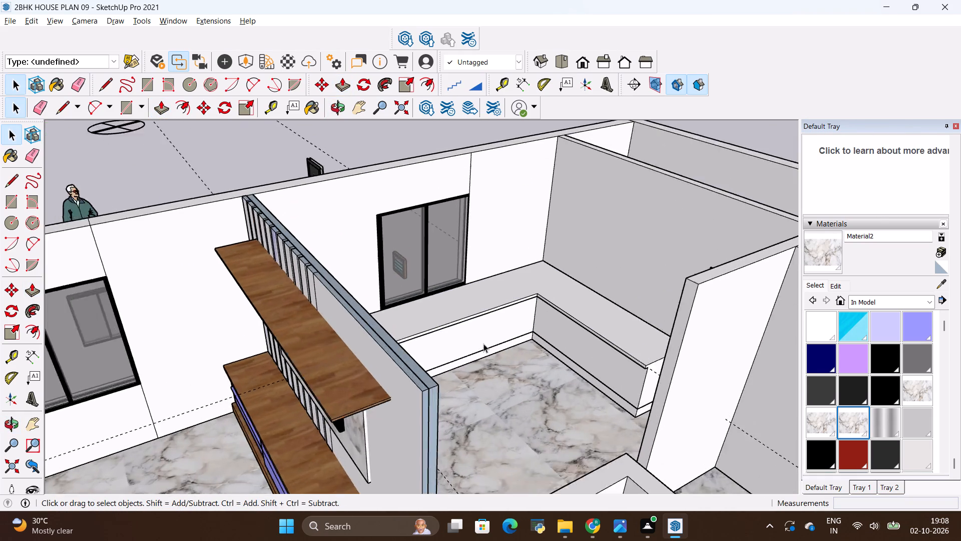
{"action": "scroll", "coordinate": [484, 344], "scroll_direction": "up", "scroll_amount": 2}
{"action": "middle_click_drag", "start_coordinate": [481, 345], "coordinate": [432, 341]}
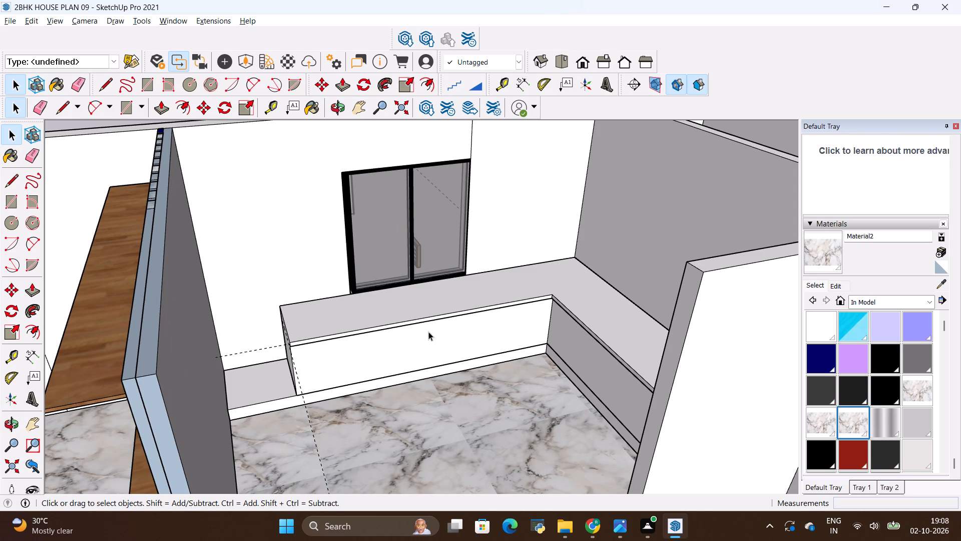
{"action": "key", "text": "space"}
{"action": "left_click", "coordinate": [417, 369]}
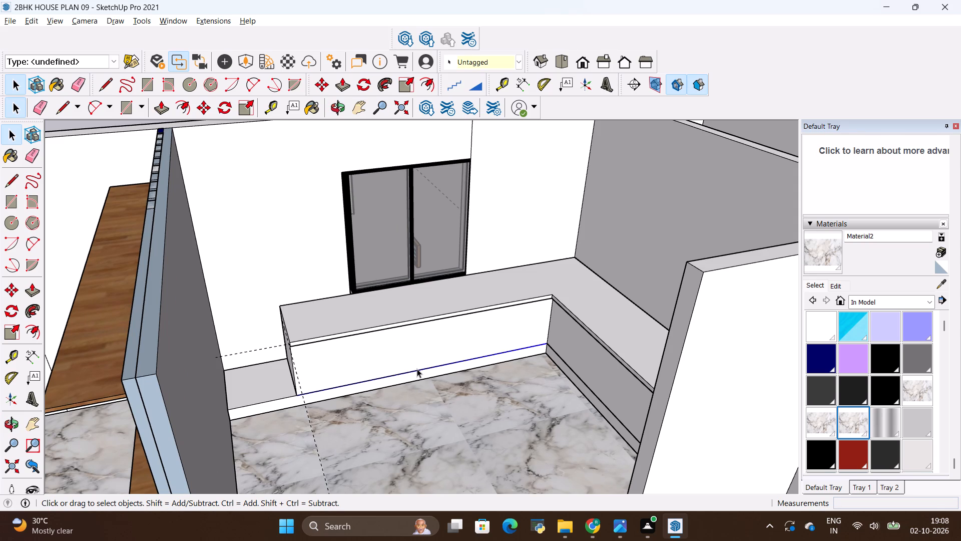
{"action": "scroll", "coordinate": [414, 371], "scroll_direction": "up", "scroll_amount": 8}
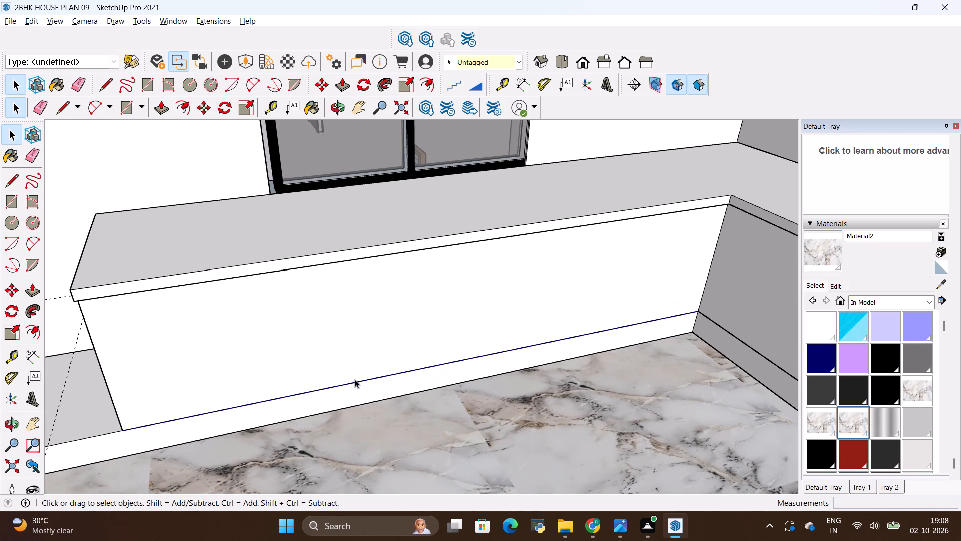
{"action": "right_click", "coordinate": [355, 379]}
{"action": "left_click", "coordinate": [355, 383]}
{"action": "right_click", "coordinate": [355, 383]}
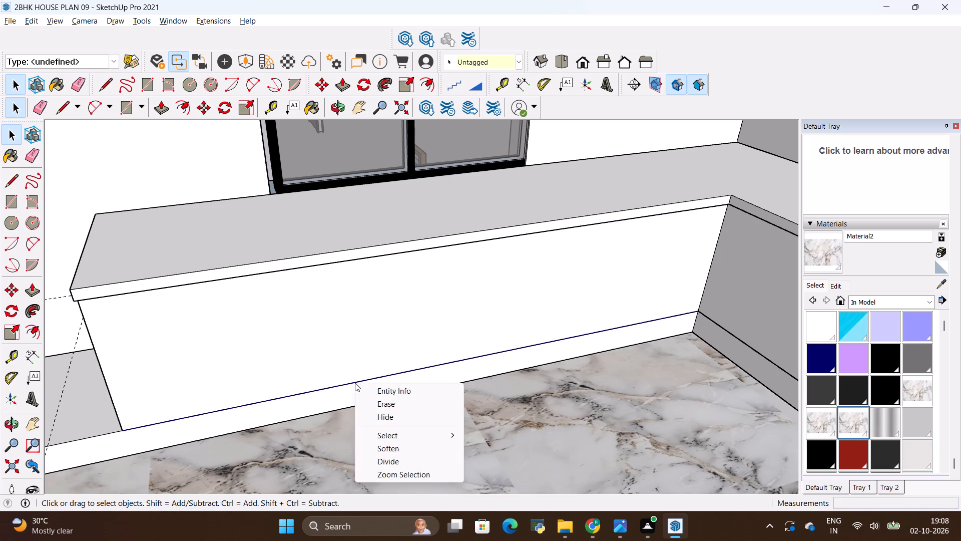
{"action": "left_click", "coordinate": [385, 460]}
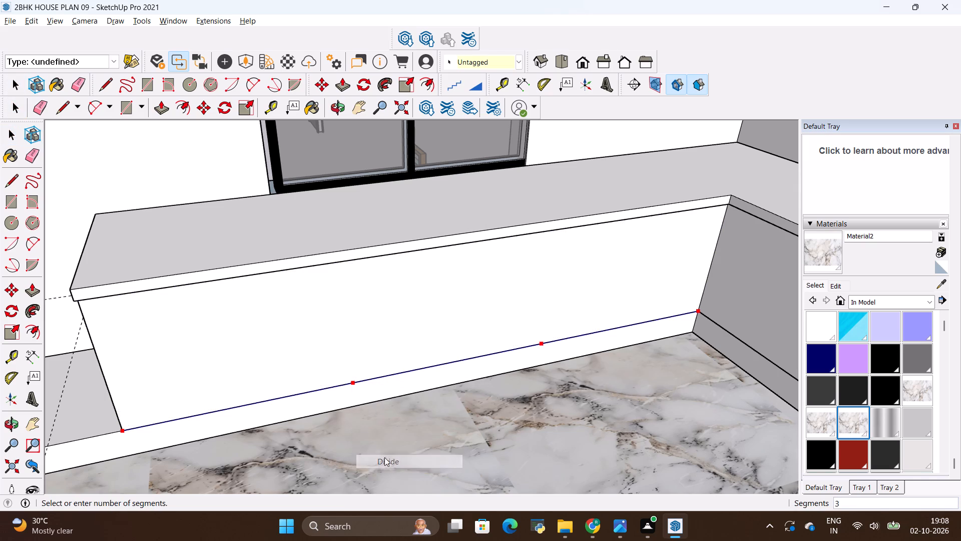
{"action": "left_click", "coordinate": [267, 401]}
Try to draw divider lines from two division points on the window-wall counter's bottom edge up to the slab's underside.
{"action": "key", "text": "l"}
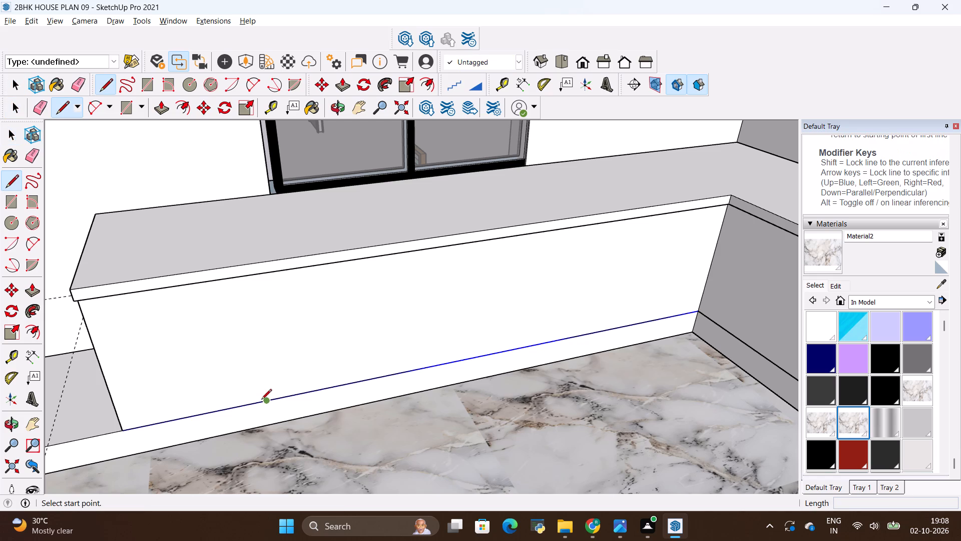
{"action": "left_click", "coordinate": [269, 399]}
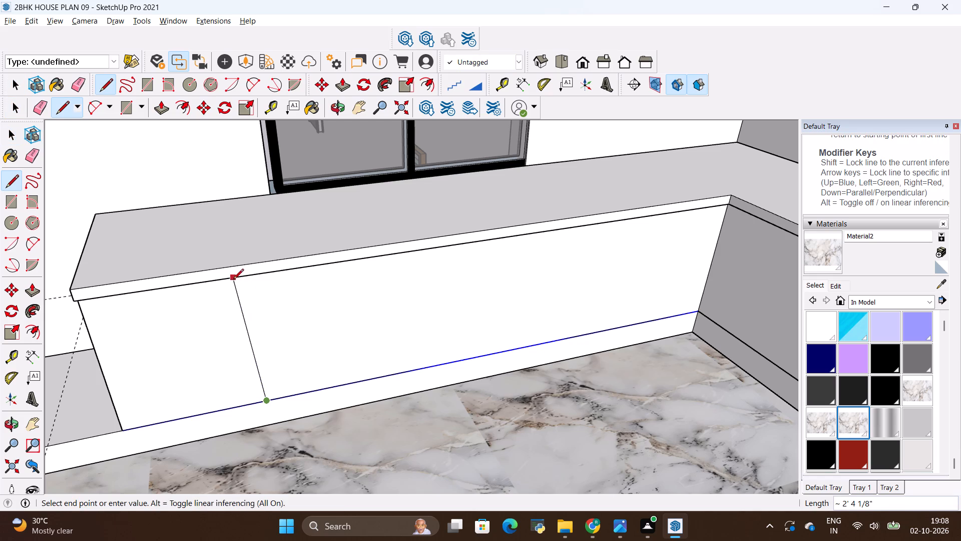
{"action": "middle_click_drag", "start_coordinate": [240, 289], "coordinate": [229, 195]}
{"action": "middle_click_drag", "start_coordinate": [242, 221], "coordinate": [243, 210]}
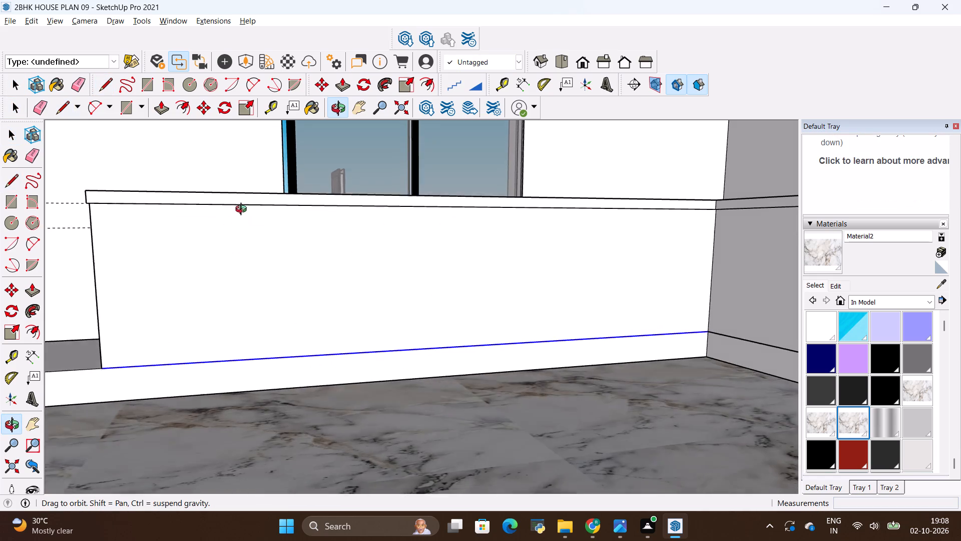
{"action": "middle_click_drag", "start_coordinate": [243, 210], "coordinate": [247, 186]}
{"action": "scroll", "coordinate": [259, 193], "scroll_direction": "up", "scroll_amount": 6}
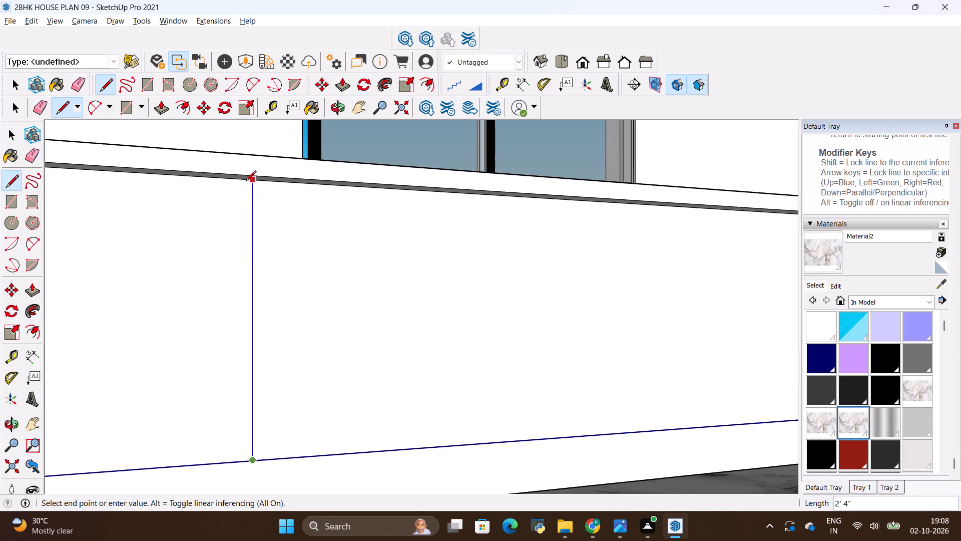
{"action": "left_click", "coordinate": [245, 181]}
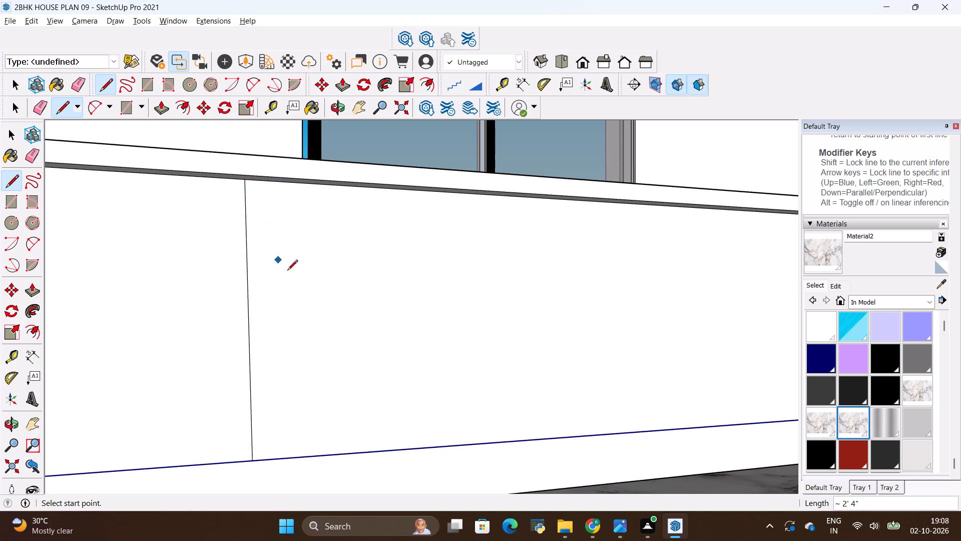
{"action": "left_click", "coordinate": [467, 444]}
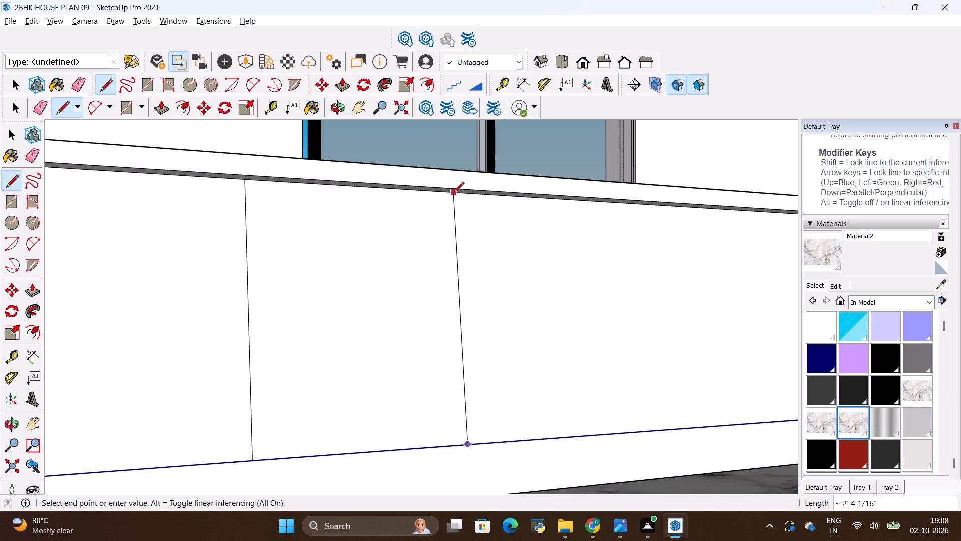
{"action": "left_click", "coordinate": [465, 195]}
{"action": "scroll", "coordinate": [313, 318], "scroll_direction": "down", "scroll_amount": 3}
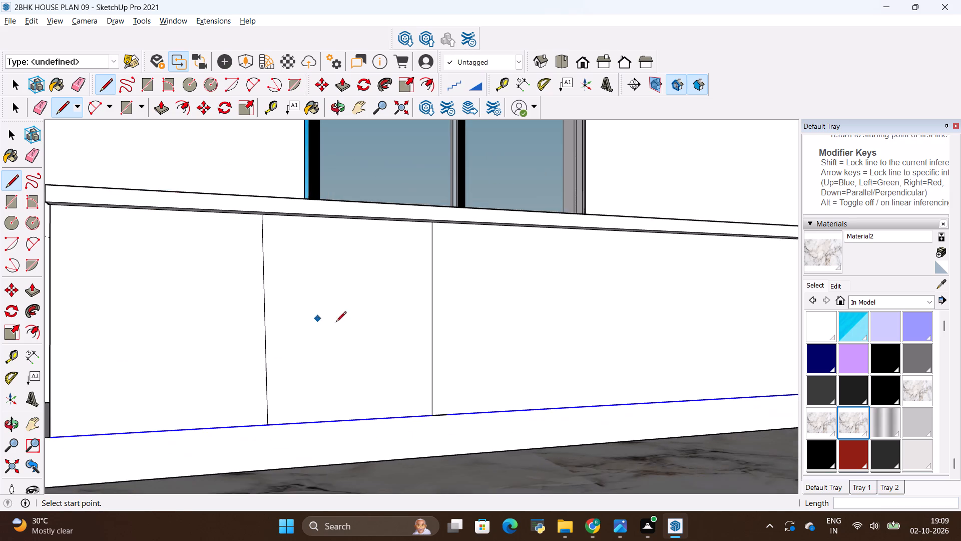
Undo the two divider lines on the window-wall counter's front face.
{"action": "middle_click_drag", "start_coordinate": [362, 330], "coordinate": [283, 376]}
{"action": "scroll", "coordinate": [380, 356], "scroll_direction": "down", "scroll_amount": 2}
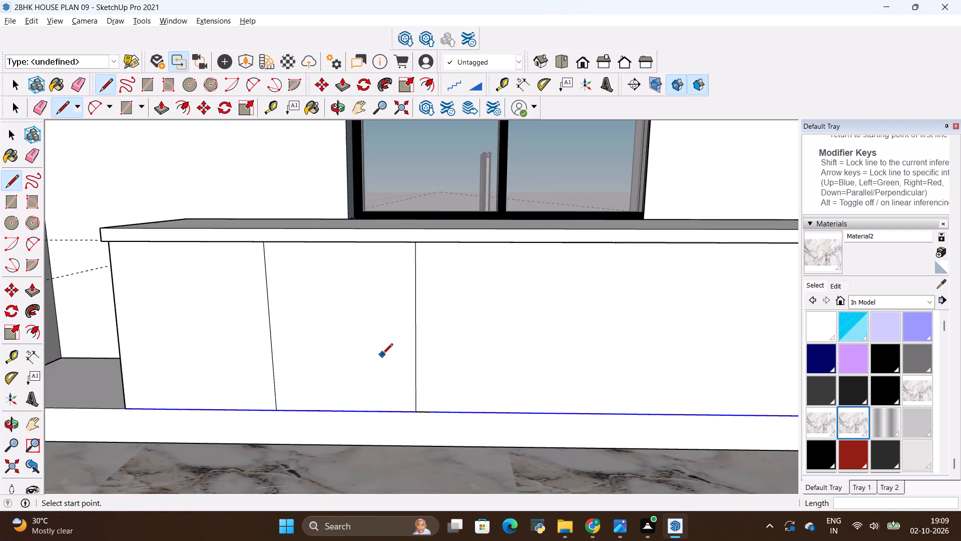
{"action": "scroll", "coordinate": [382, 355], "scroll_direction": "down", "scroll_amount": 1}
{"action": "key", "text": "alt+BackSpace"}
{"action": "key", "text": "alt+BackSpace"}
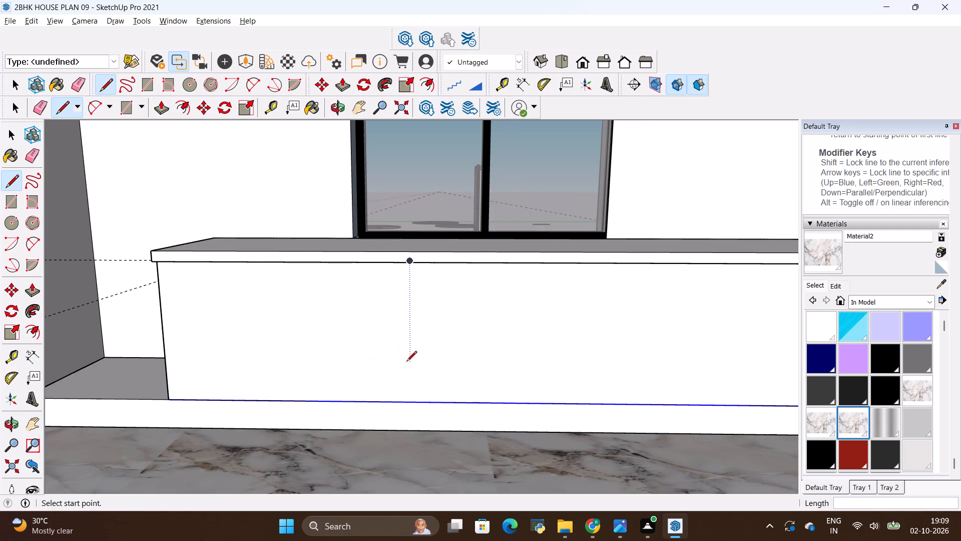
Push the front strip of the window-wall counter's slab back 2" so it sits flush with the counter's front face.
{"action": "middle_click_drag", "start_coordinate": [305, 438], "coordinate": [324, 344]}
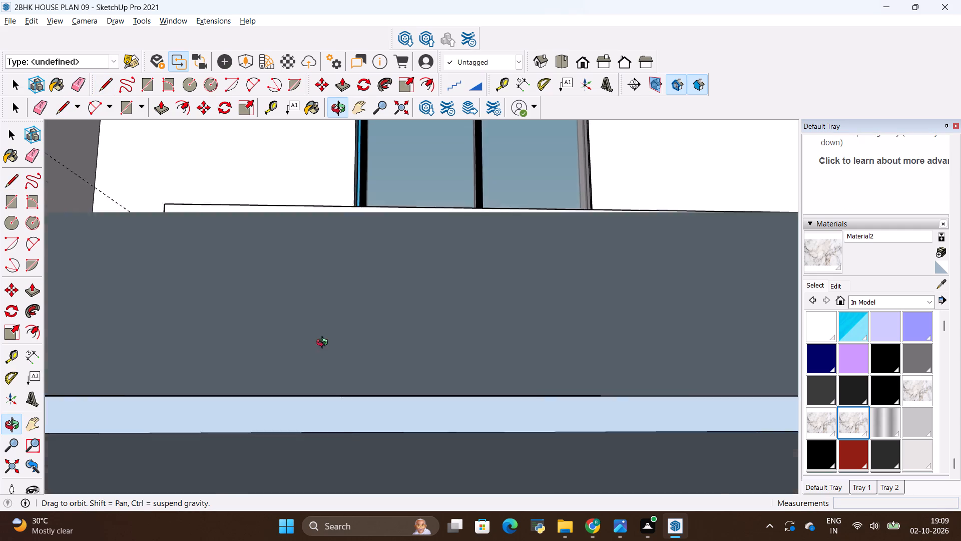
{"action": "middle_click_drag", "start_coordinate": [324, 344], "coordinate": [324, 412]}
{"action": "scroll", "coordinate": [342, 272], "scroll_direction": "up", "scroll_amount": 5}
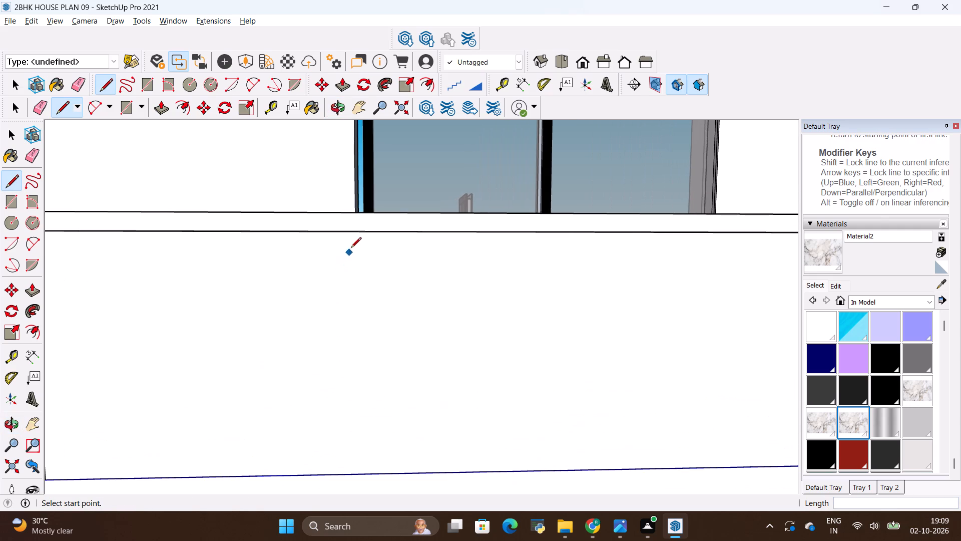
{"action": "key", "text": "p"}
{"action": "left_click", "coordinate": [357, 219]}
{"action": "left_click", "coordinate": [357, 265]}
{"action": "scroll", "coordinate": [369, 328], "scroll_direction": "down", "scroll_amount": 2}
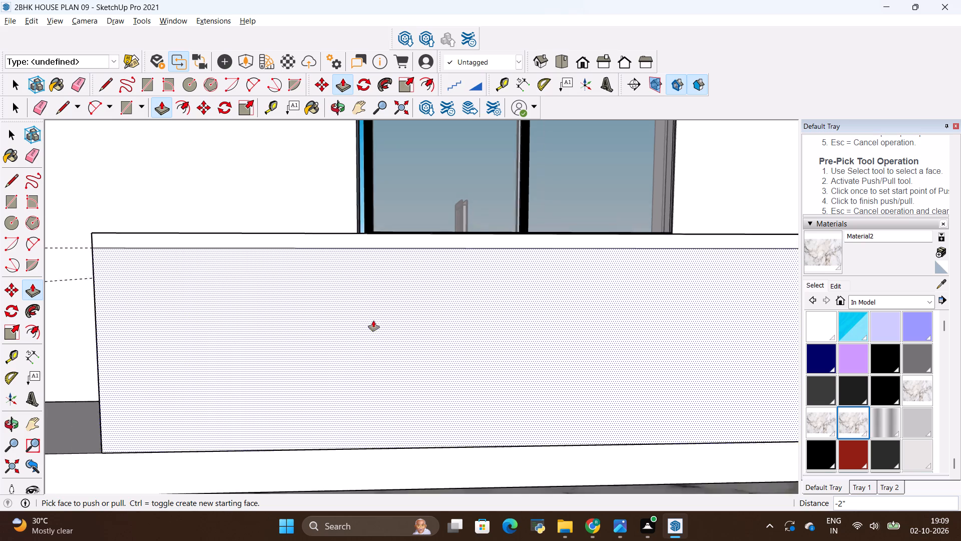
{"action": "scroll", "coordinate": [373, 321], "scroll_direction": "down", "scroll_amount": 2}
Draw three vertical divider lines about 2' 4" long on the window-wall counter's front, from the bottom edge up to the slab line.
{"action": "key", "text": "l"}
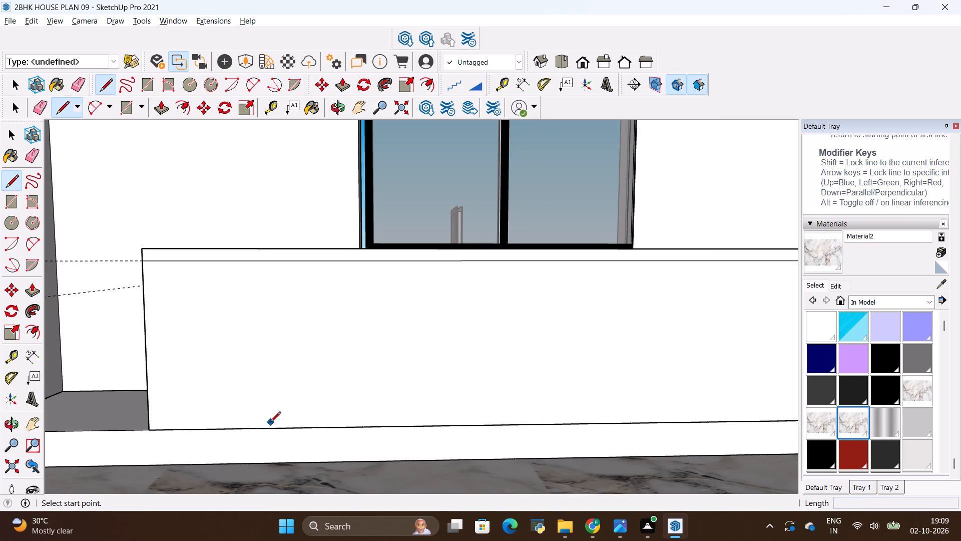
{"action": "left_click", "coordinate": [302, 432]}
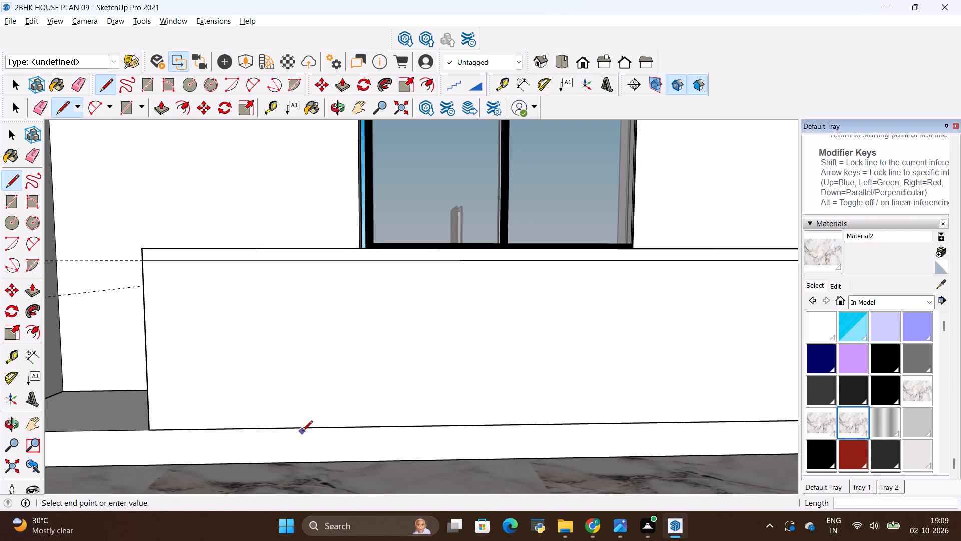
{"action": "left_click", "coordinate": [300, 262]}
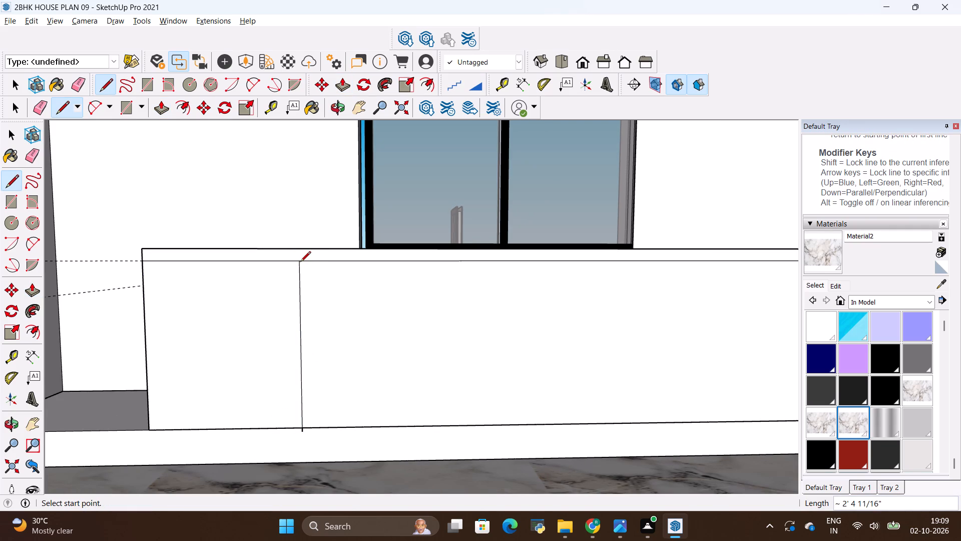
{"action": "left_click", "coordinate": [444, 426]}
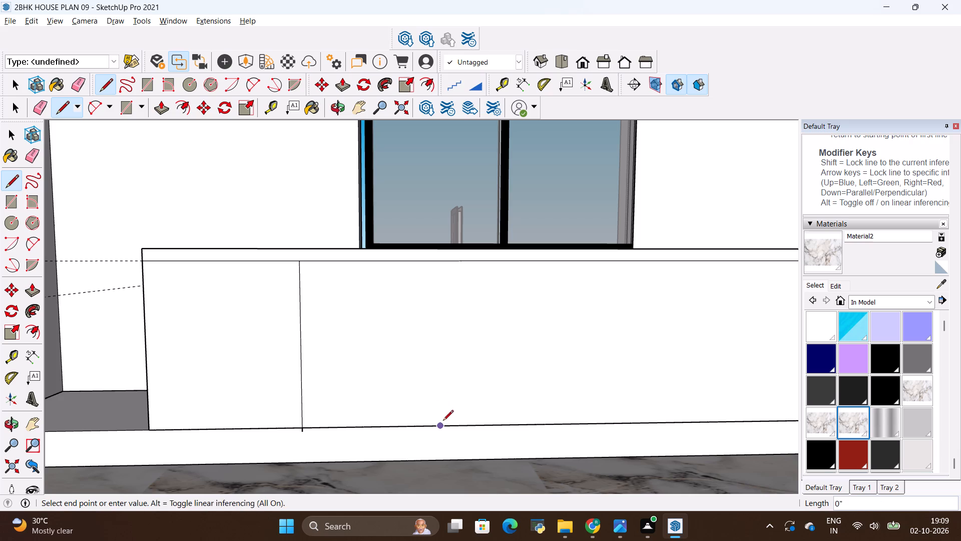
{"action": "left_click", "coordinate": [437, 262]}
{"action": "scroll", "coordinate": [176, 388], "scroll_direction": "down", "scroll_amount": 3}
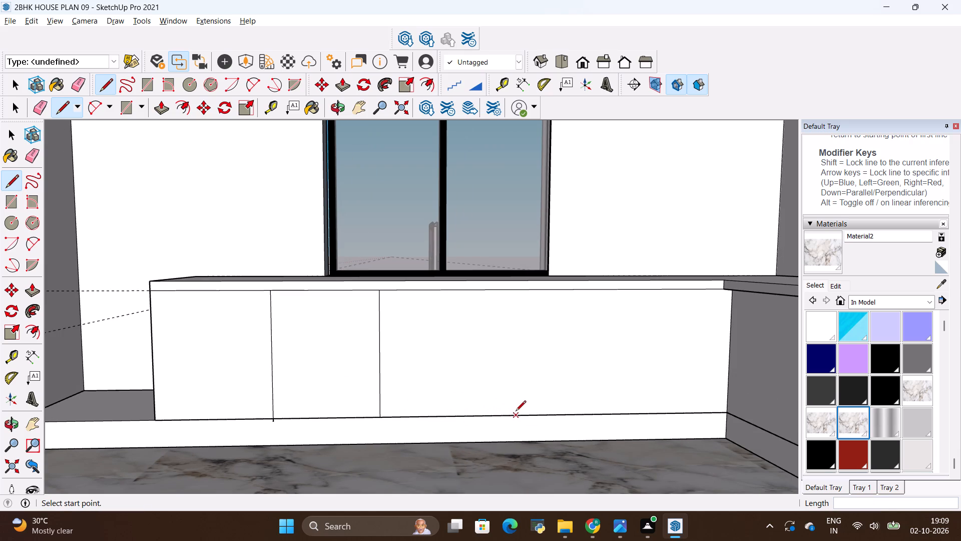
{"action": "left_click", "coordinate": [509, 413]}
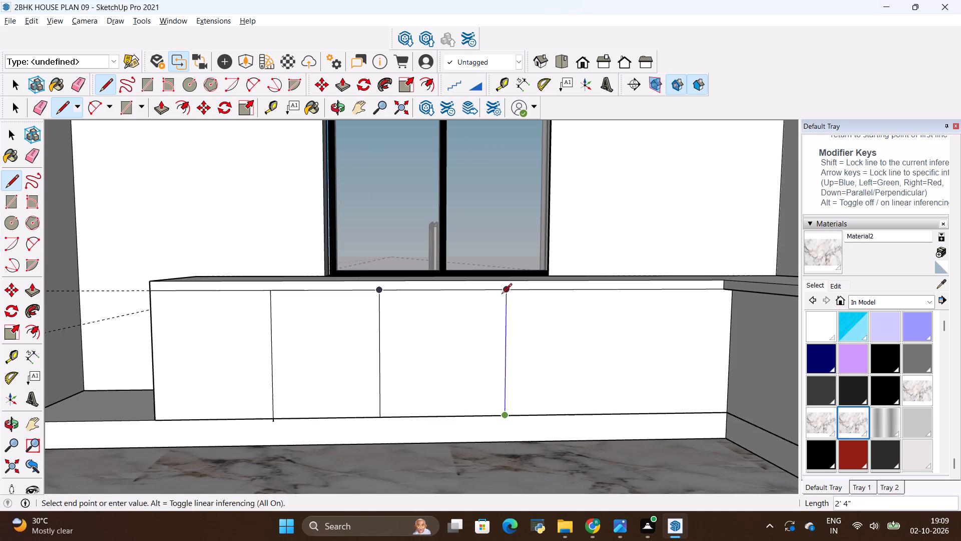
{"action": "left_click", "coordinate": [502, 293]}
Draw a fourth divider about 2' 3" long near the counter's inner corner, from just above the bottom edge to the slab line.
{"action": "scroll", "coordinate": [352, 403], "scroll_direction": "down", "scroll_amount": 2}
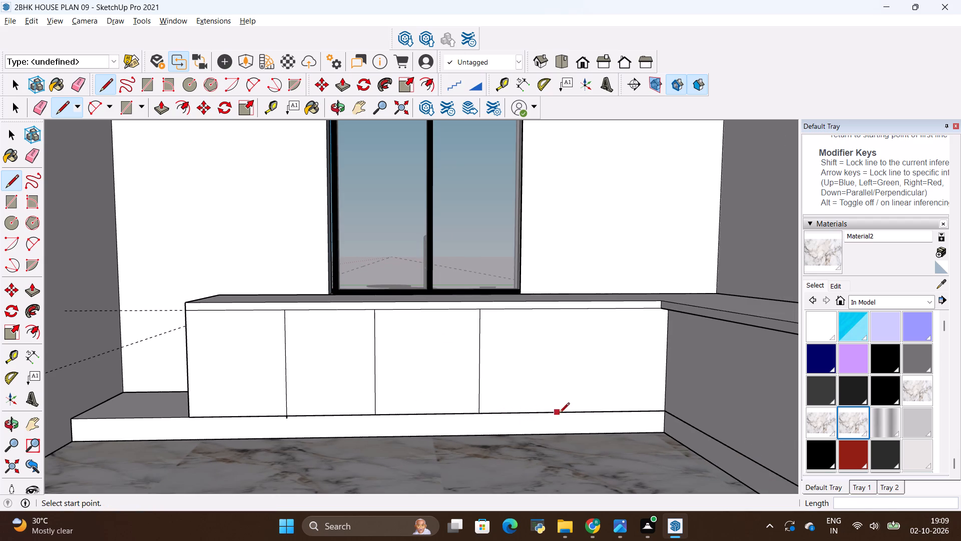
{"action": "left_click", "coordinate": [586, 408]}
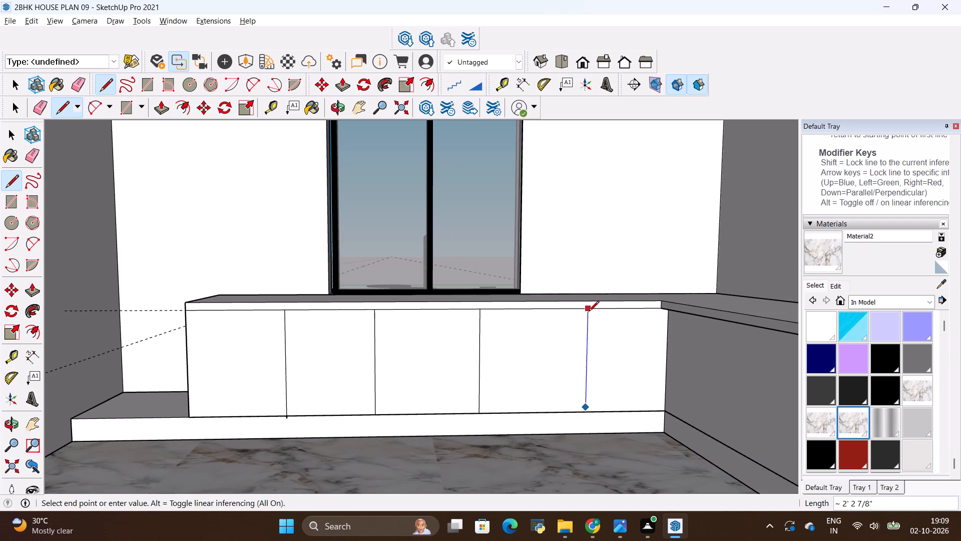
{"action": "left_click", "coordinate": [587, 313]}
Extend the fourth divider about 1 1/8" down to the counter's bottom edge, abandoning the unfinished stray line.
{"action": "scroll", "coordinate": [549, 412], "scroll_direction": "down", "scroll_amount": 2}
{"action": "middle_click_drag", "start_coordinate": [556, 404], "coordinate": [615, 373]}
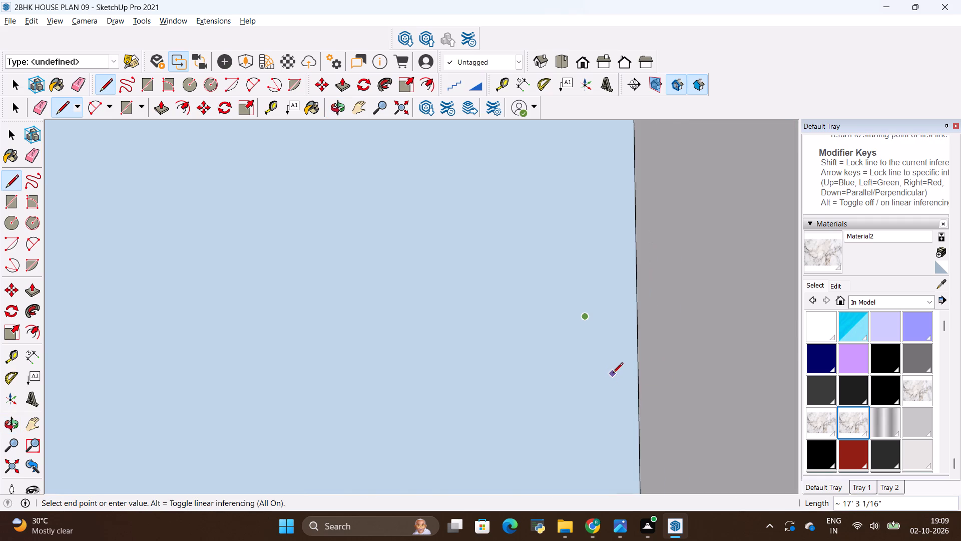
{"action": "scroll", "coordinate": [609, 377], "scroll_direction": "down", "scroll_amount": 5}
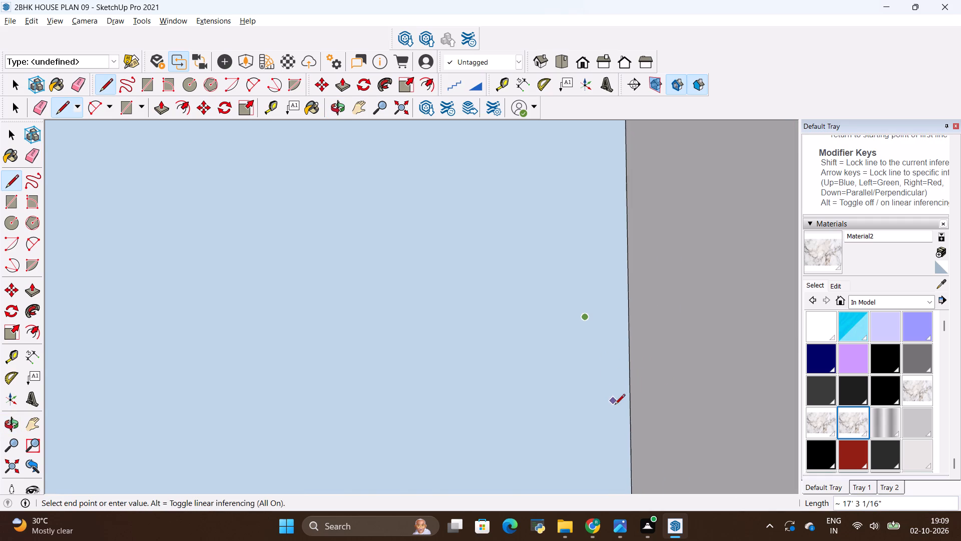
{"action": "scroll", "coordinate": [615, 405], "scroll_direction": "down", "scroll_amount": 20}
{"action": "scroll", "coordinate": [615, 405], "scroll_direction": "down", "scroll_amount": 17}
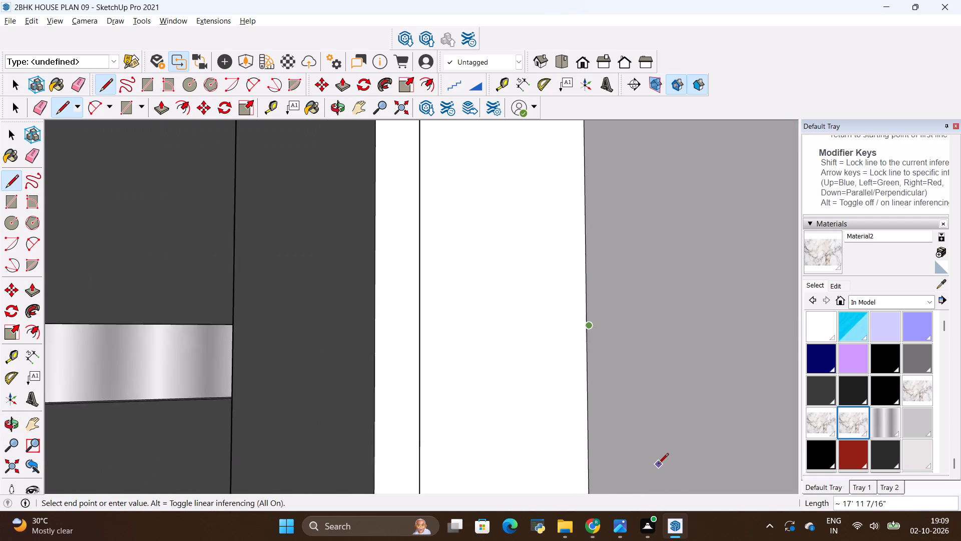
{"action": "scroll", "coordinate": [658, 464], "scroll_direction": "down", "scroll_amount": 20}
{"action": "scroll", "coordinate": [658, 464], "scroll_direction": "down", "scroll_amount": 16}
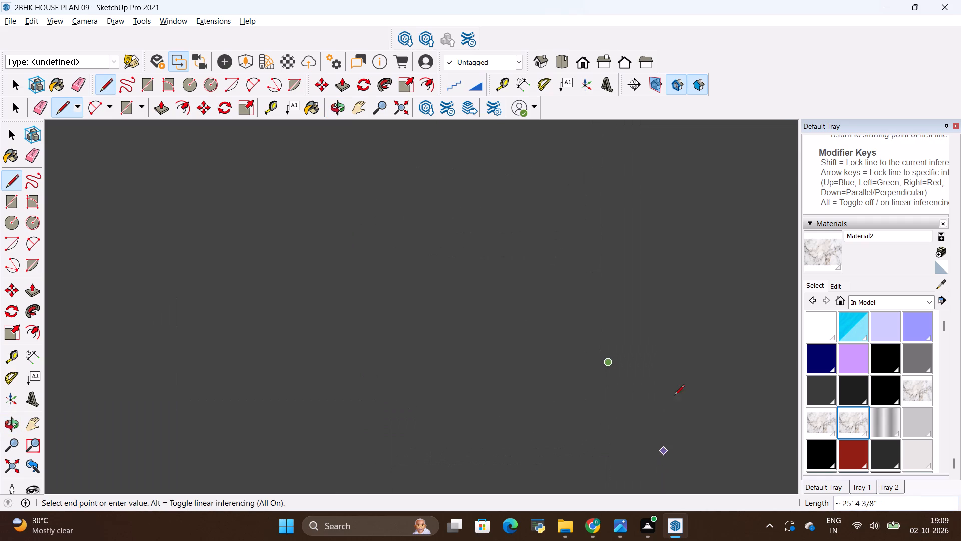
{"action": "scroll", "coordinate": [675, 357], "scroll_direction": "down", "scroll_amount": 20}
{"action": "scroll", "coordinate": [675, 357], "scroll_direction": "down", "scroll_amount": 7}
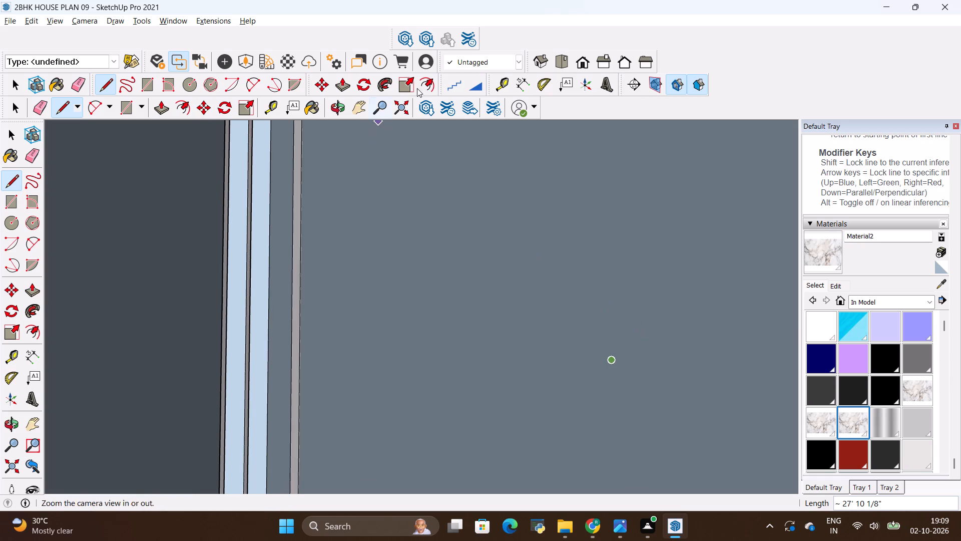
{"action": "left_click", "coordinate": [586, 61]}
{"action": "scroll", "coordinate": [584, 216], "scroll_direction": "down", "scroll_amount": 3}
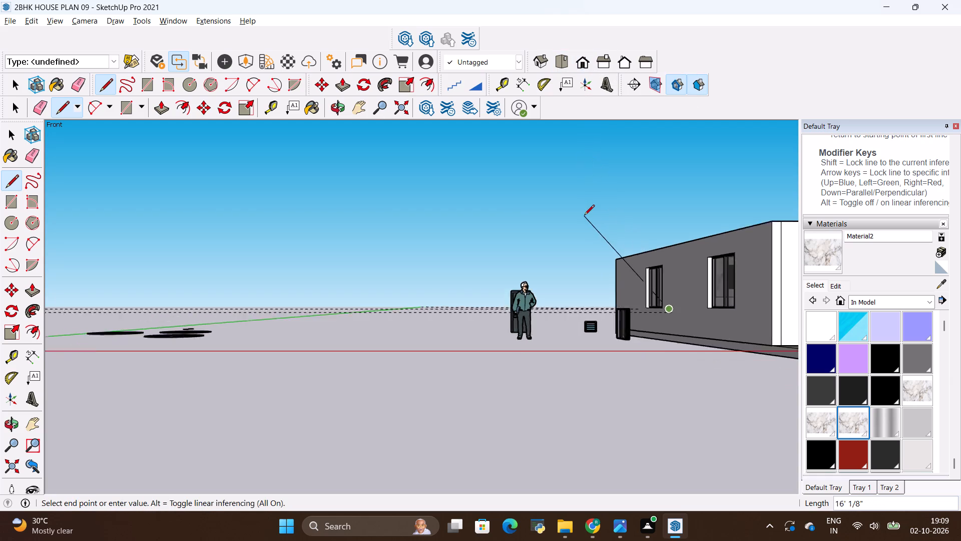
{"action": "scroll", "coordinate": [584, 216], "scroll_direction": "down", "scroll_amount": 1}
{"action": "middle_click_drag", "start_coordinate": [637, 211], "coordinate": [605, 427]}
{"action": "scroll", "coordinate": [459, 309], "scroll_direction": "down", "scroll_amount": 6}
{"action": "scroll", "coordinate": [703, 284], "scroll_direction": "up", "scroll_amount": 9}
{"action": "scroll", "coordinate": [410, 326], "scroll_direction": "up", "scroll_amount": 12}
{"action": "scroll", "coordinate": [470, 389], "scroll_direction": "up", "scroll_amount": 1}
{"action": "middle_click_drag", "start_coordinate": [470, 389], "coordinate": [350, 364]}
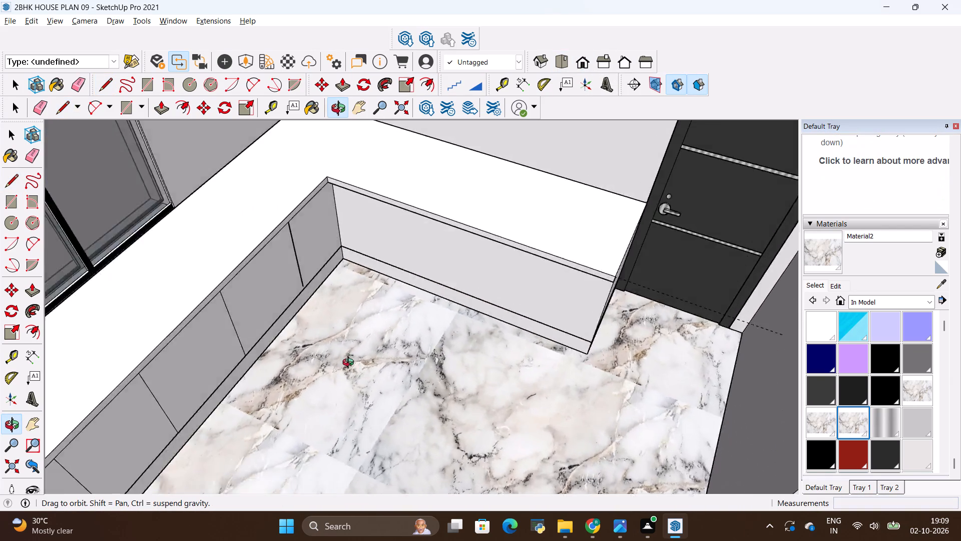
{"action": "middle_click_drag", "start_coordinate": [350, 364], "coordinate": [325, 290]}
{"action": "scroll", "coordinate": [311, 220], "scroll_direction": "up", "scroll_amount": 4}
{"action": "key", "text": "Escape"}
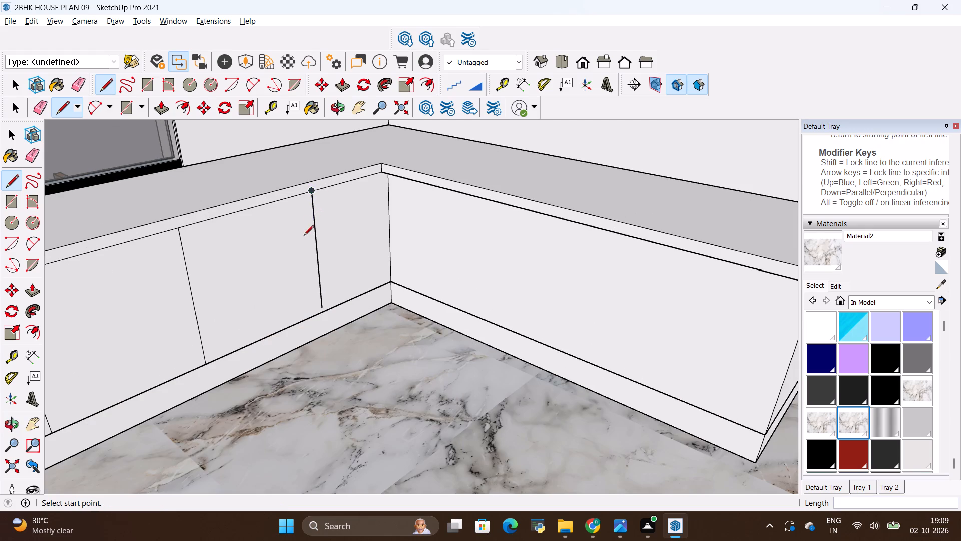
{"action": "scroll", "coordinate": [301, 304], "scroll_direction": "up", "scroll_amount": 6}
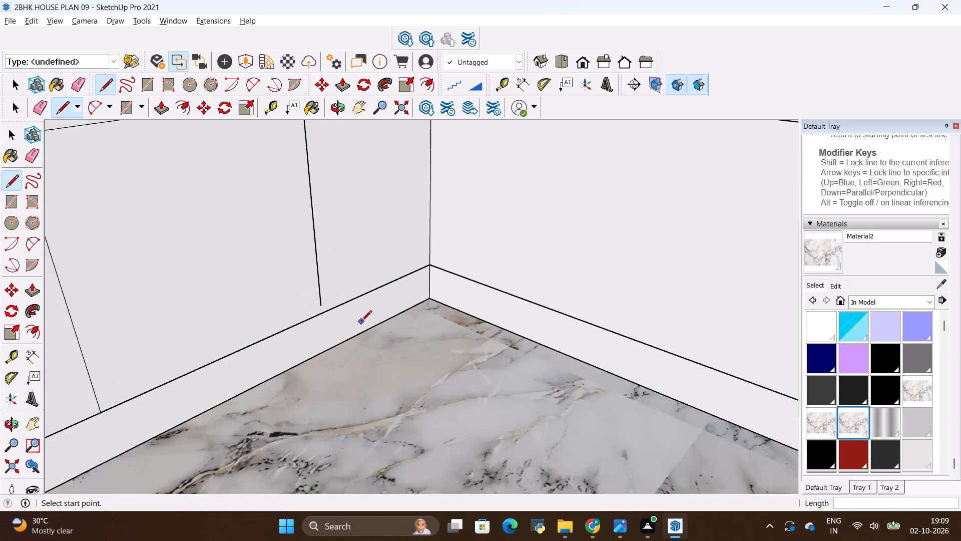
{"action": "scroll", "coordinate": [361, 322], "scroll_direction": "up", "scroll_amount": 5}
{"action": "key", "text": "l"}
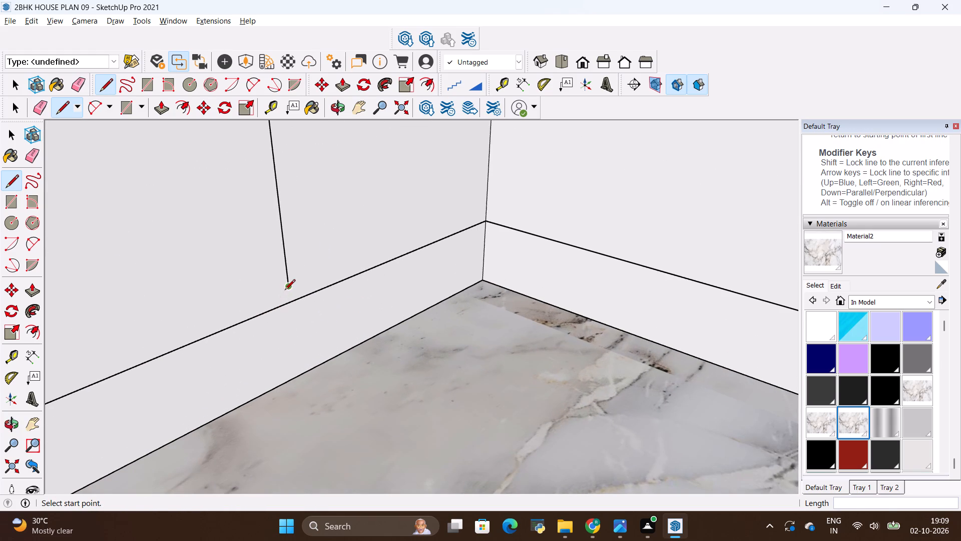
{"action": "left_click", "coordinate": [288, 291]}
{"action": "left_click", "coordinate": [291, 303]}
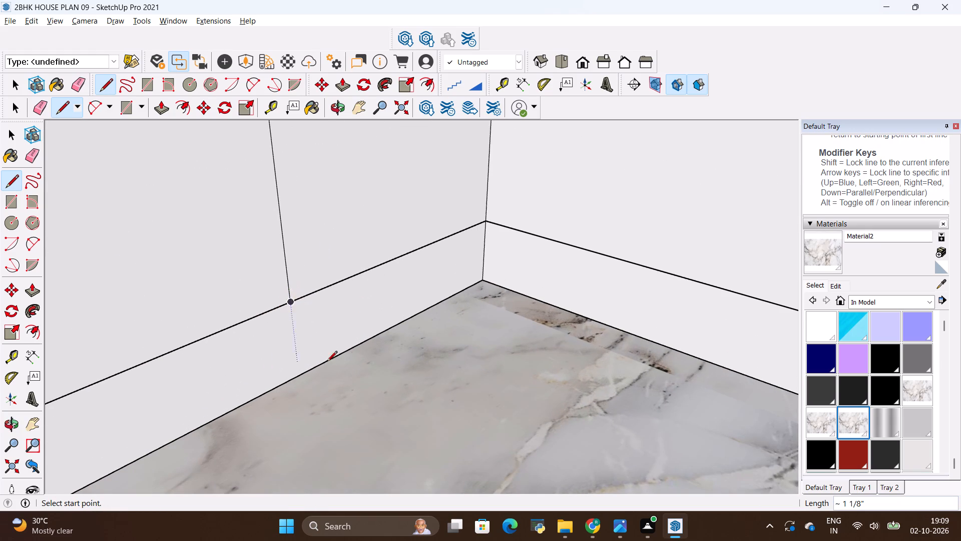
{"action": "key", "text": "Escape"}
Examine the spacing and ends of the divider lines on the window-wall counter's front from several angles.
{"action": "scroll", "coordinate": [370, 361], "scroll_direction": "down", "scroll_amount": 10}
{"action": "middle_click_drag", "start_coordinate": [368, 358], "coordinate": [349, 292]}
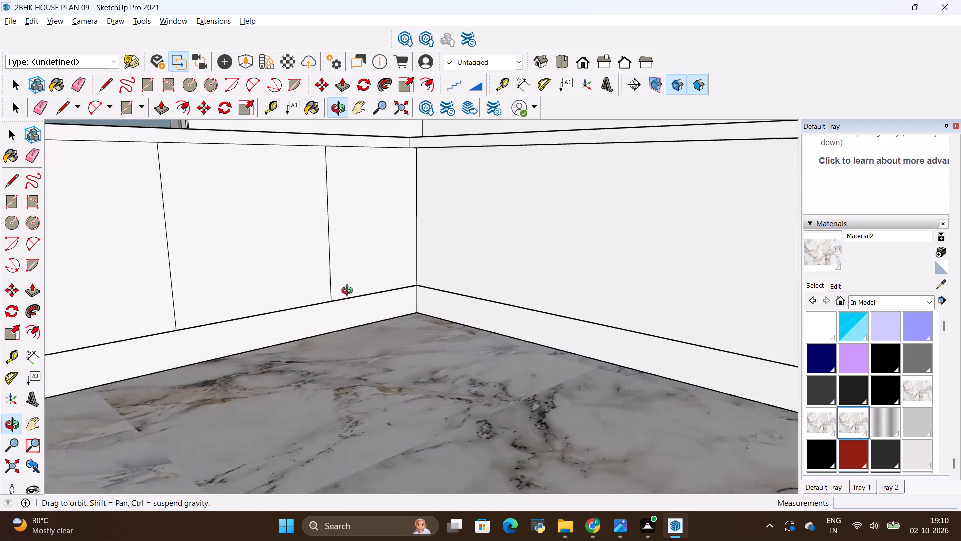
{"action": "middle_click_drag", "start_coordinate": [349, 292], "coordinate": [376, 329]}
{"action": "scroll", "coordinate": [377, 332], "scroll_direction": "down", "scroll_amount": 7}
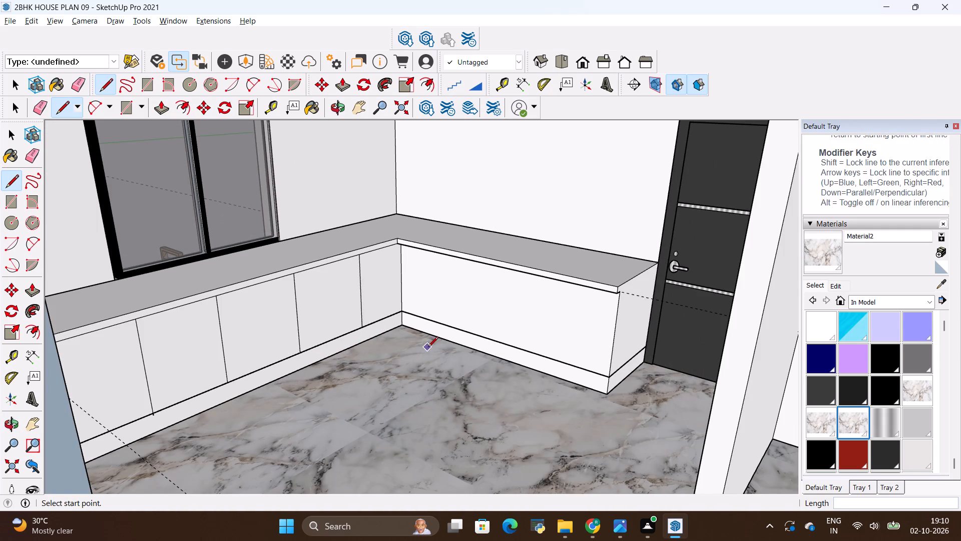
{"action": "middle_click_drag", "start_coordinate": [428, 349], "coordinate": [437, 351]}
{"action": "scroll", "coordinate": [448, 347], "scroll_direction": "down", "scroll_amount": 5}
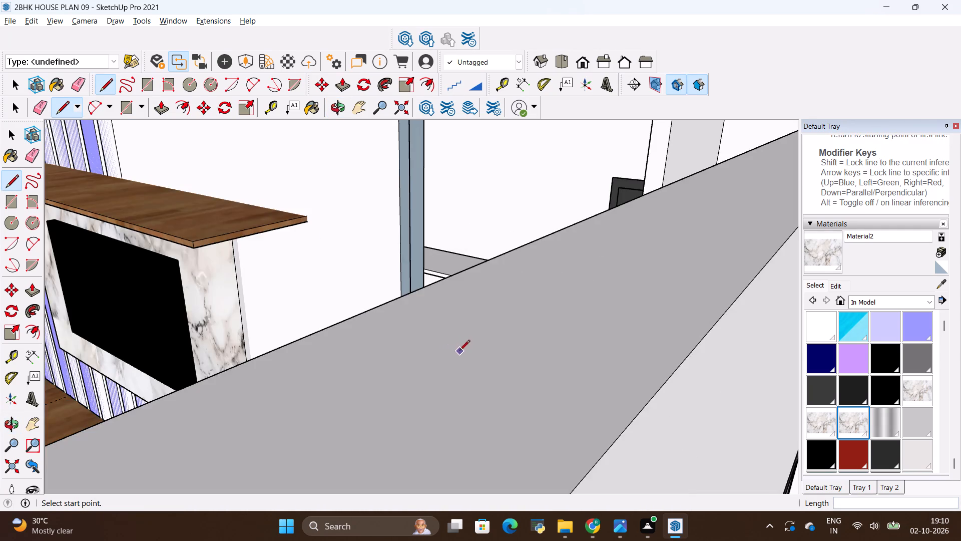
{"action": "middle_click_drag", "start_coordinate": [459, 351], "coordinate": [339, 412]}
{"action": "scroll", "coordinate": [335, 409], "scroll_direction": "down", "scroll_amount": 12}
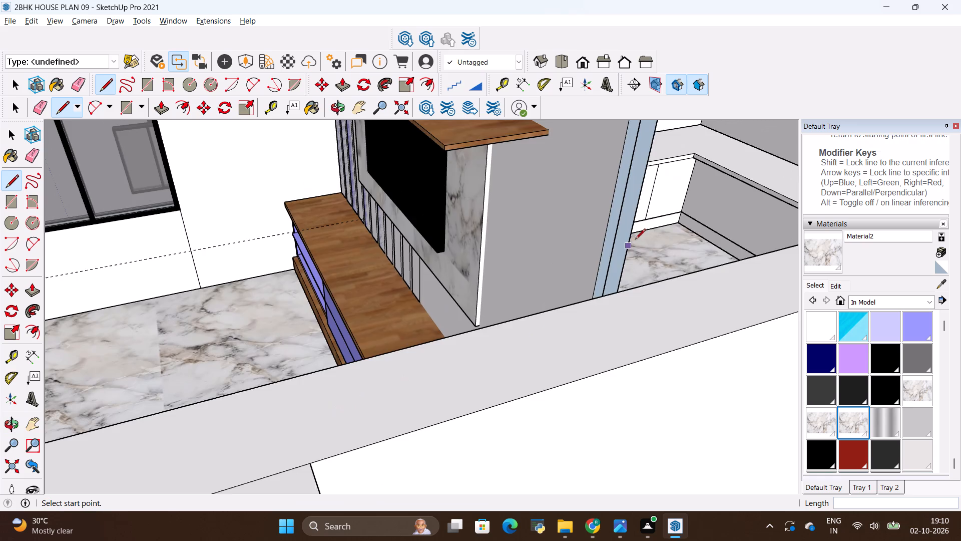
{"action": "scroll", "coordinate": [641, 237], "scroll_direction": "up", "scroll_amount": 6}
{"action": "middle_click_drag", "start_coordinate": [627, 304], "coordinate": [540, 270]}
{"action": "scroll", "coordinate": [518, 310], "scroll_direction": "down", "scroll_amount": 1}
{"action": "middle_click_drag", "start_coordinate": [624, 318], "coordinate": [586, 309]}
{"action": "scroll", "coordinate": [586, 309], "scroll_direction": "down", "scroll_amount": 1}
{"action": "scroll", "coordinate": [652, 220], "scroll_direction": "up", "scroll_amount": 3}
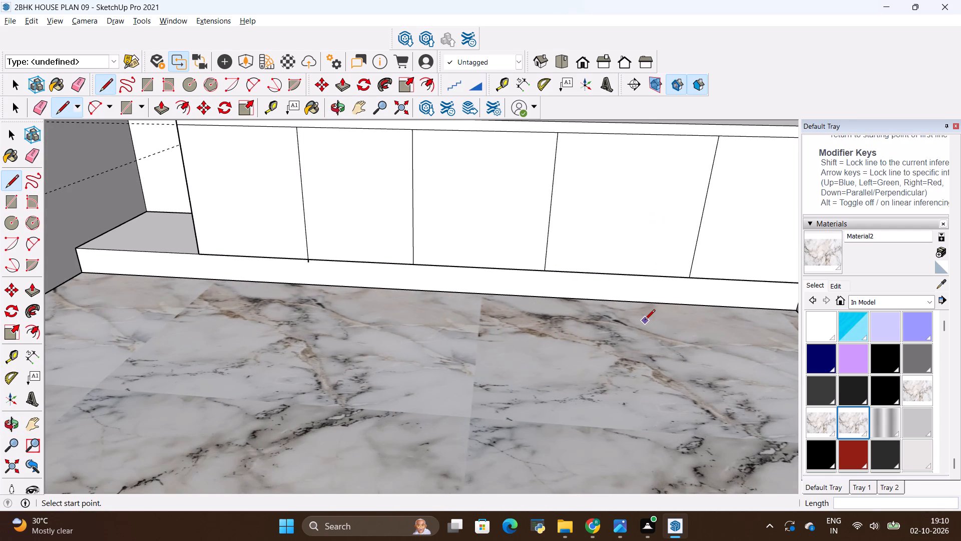
{"action": "middle_click_drag", "start_coordinate": [641, 321], "coordinate": [557, 375], "text": "shift"}
{"action": "middle_click_drag", "start_coordinate": [550, 365], "coordinate": [551, 339]}
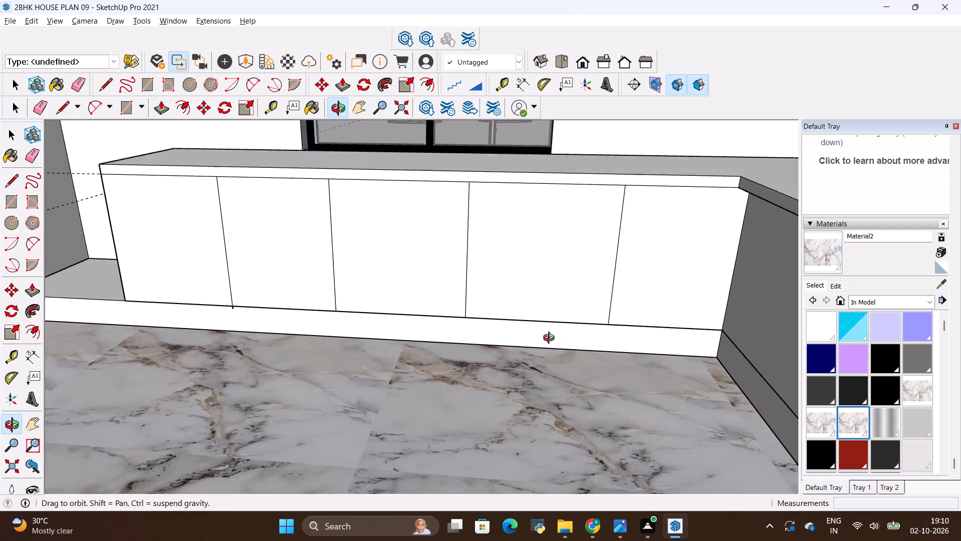
{"action": "middle_click_drag", "start_coordinate": [551, 339], "coordinate": [572, 288]}
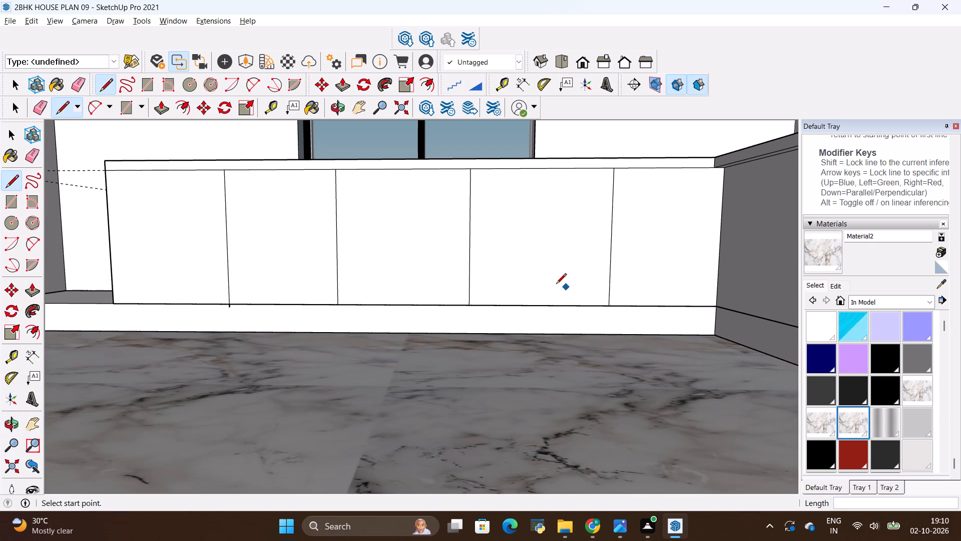
{"action": "middle_click_drag", "start_coordinate": [685, 265], "coordinate": [691, 277]}
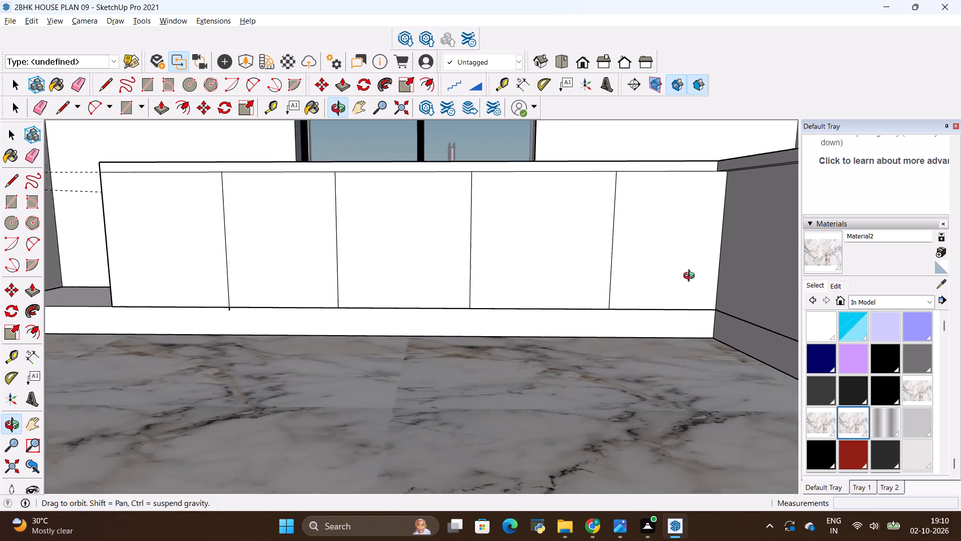
{"action": "middle_click_drag", "start_coordinate": [691, 277], "coordinate": [716, 274]}
{"action": "middle_click_drag", "start_coordinate": [558, 297], "coordinate": [506, 325]}
{"action": "scroll", "coordinate": [592, 299], "scroll_direction": "up", "scroll_amount": 1}
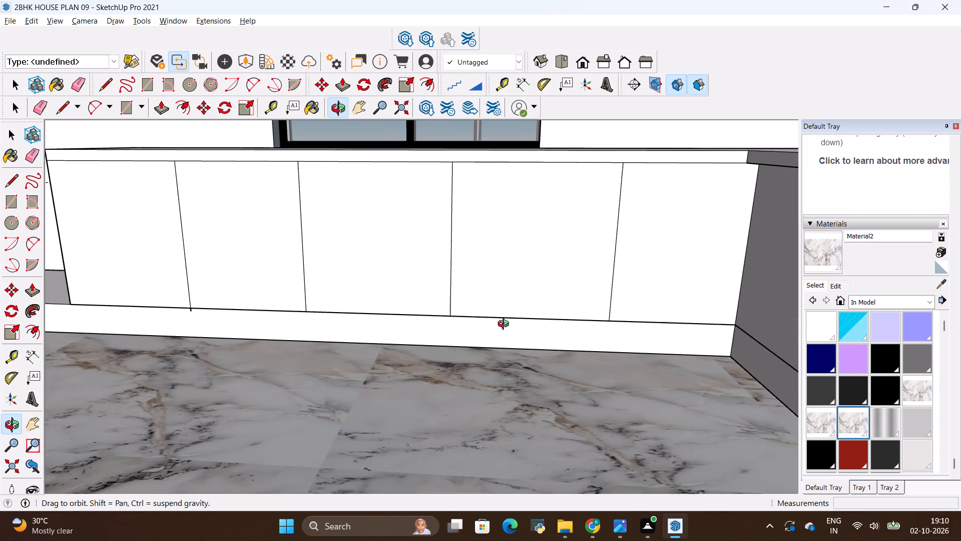
{"action": "middle_click_drag", "start_coordinate": [506, 325], "coordinate": [522, 324]}
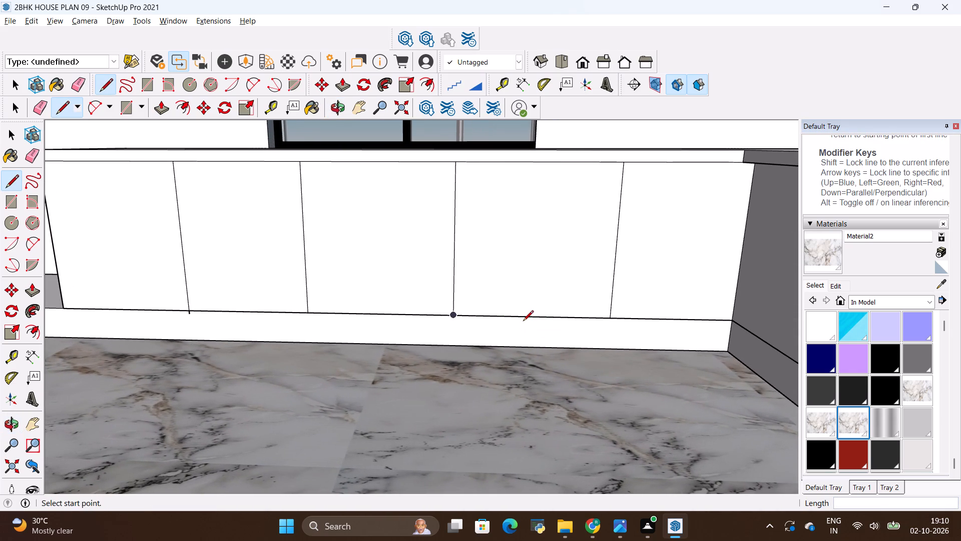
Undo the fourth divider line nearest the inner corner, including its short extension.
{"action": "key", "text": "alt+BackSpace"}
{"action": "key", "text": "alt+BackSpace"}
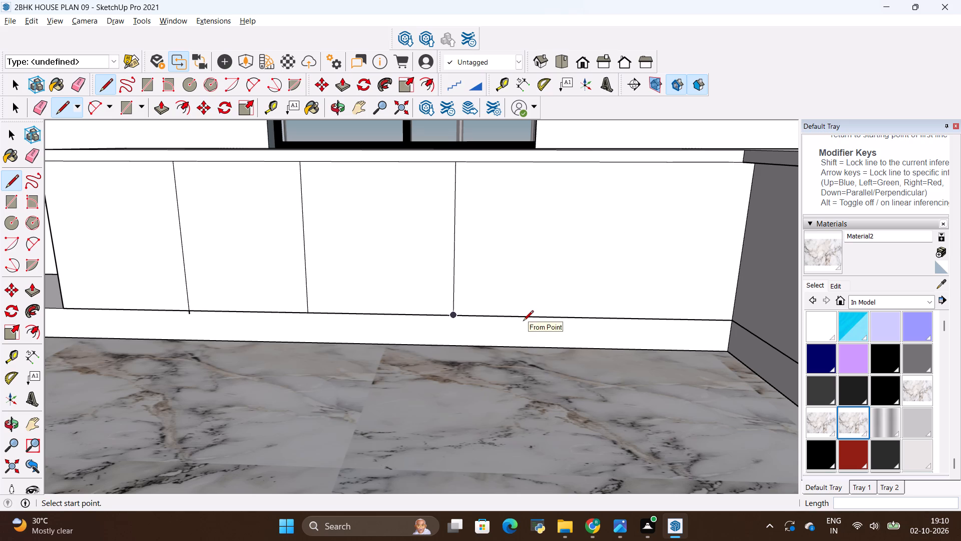
Draw the fourth divider about 2' 4" long near the inner corner, from the counter's bottom edge up to the slab line.
{"action": "left_click", "coordinate": [592, 315]}
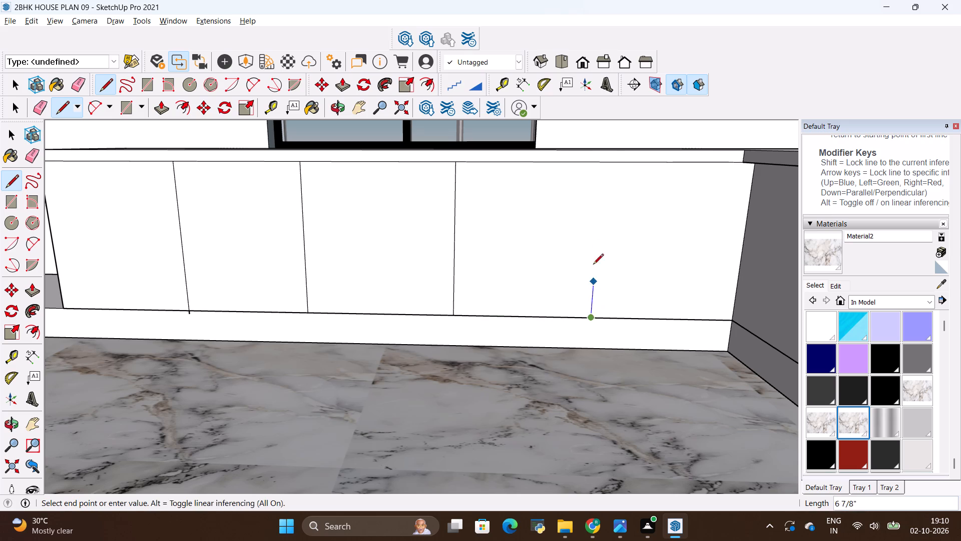
{"action": "left_click", "coordinate": [594, 164]}
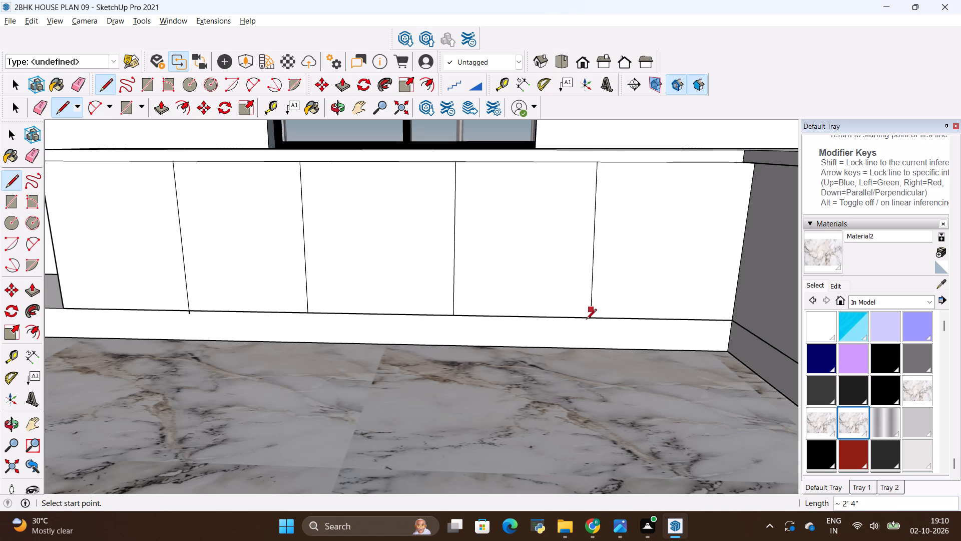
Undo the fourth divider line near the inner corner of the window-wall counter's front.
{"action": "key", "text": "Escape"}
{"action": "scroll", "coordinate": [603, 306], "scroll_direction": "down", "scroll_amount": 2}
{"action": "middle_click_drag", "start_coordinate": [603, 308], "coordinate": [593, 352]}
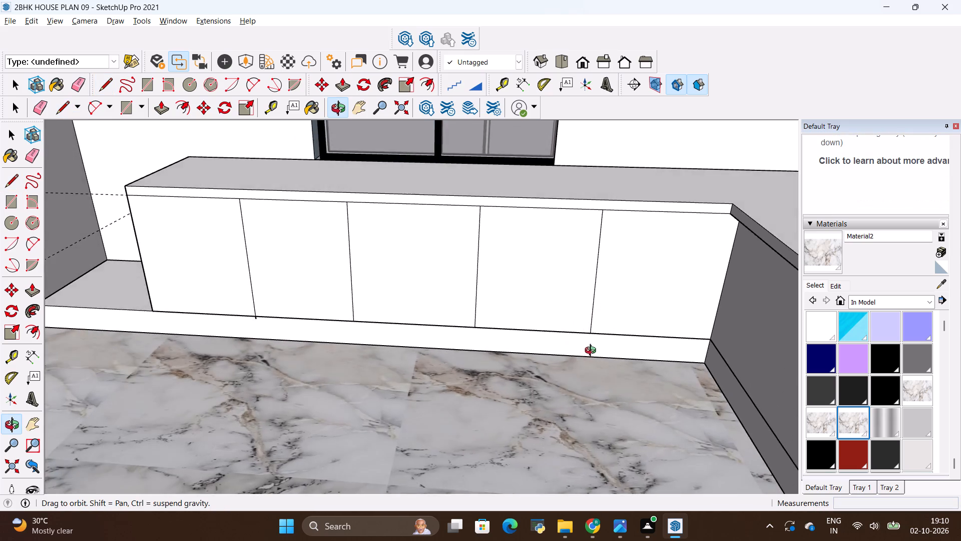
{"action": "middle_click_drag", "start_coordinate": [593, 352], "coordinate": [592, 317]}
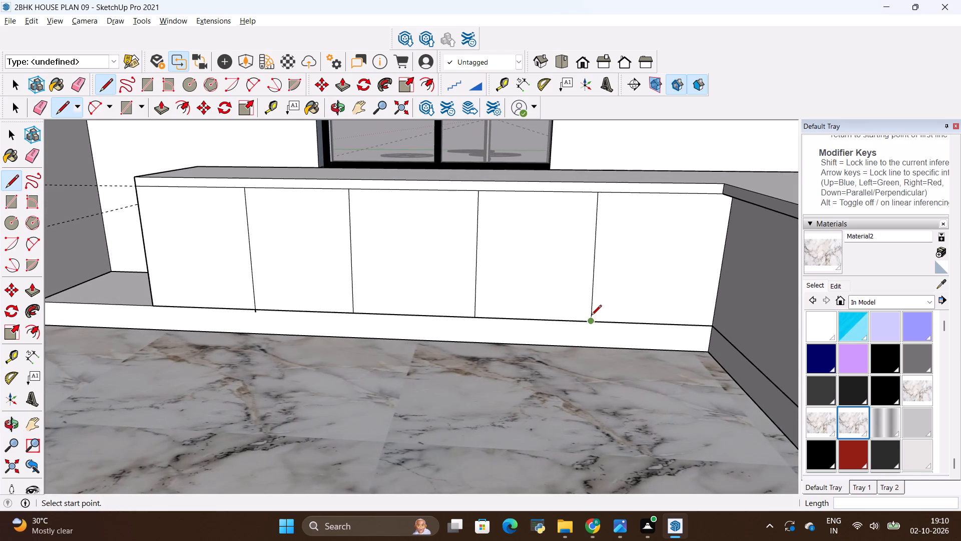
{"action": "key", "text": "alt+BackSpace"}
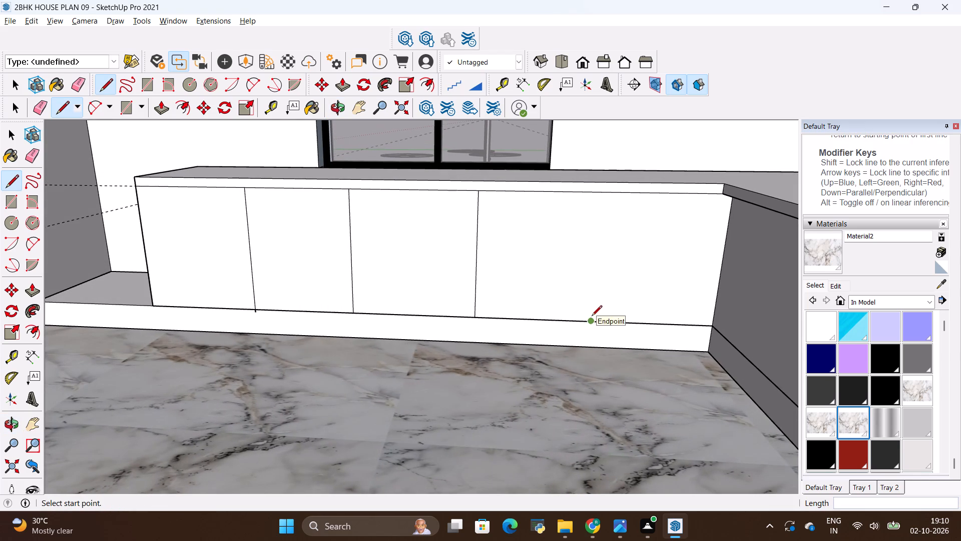
Draw the fourth divider about 2' 4" long near the inner corner, from the counter's bottom edge straight up to the slab line.
{"action": "left_click", "coordinate": [597, 316]}
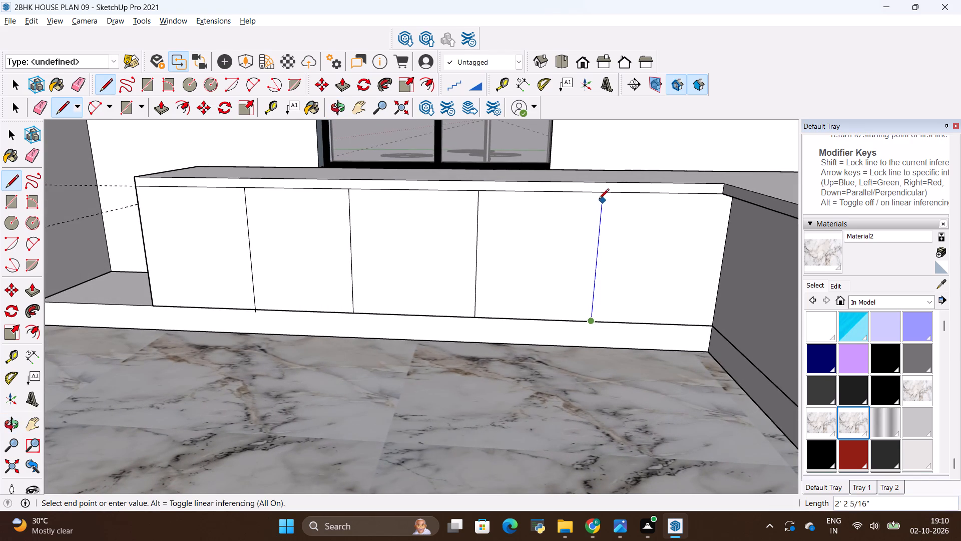
{"action": "left_click", "coordinate": [600, 196]}
{"action": "key", "text": "Escape"}
Examine the four divider lines and their lower ends on the window-wall counter's front from several angles.
{"action": "scroll", "coordinate": [563, 340], "scroll_direction": "down", "scroll_amount": 2}
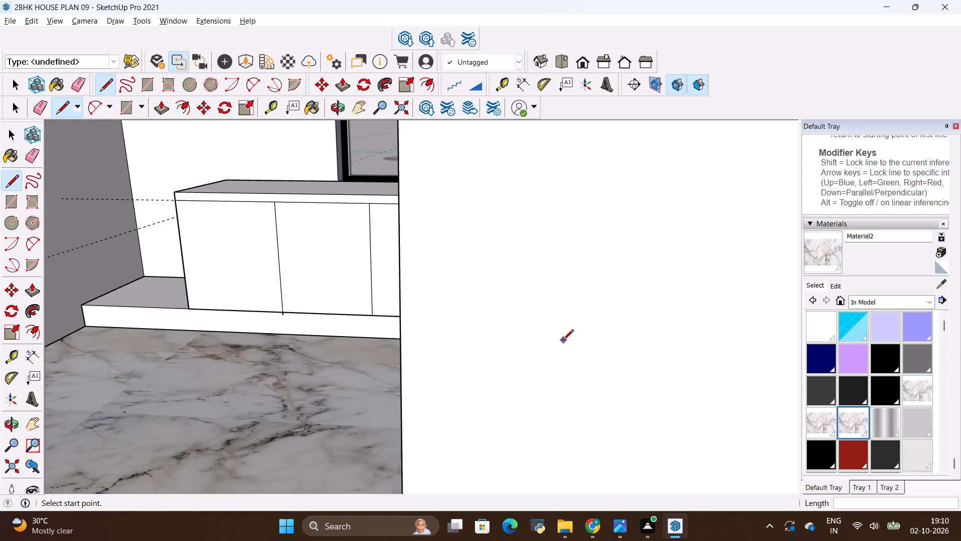
{"action": "scroll", "coordinate": [563, 341], "scroll_direction": "down", "scroll_amount": 1}
{"action": "scroll", "coordinate": [367, 326], "scroll_direction": "up", "scroll_amount": 1}
{"action": "middle_click_drag", "start_coordinate": [367, 324], "coordinate": [432, 295]}
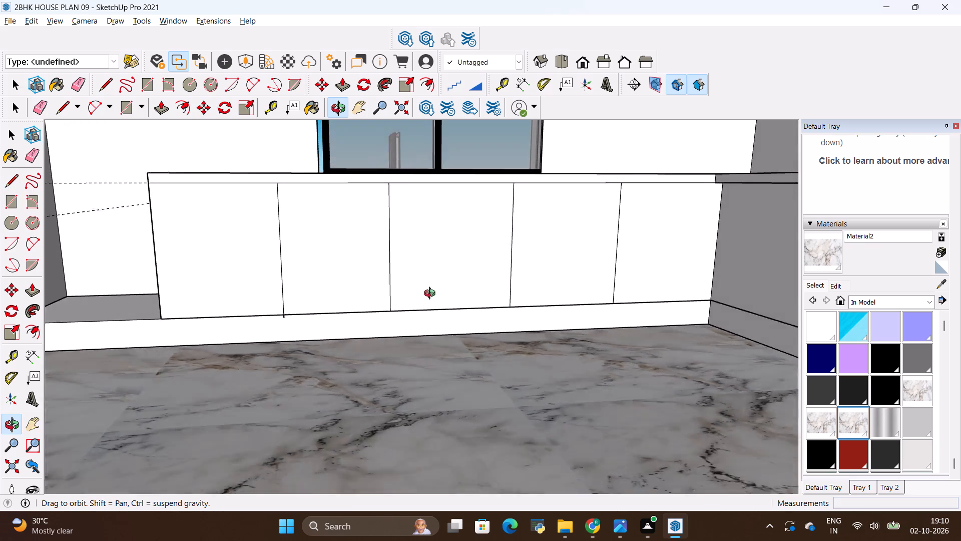
{"action": "middle_click_drag", "start_coordinate": [432, 295], "coordinate": [409, 332]}
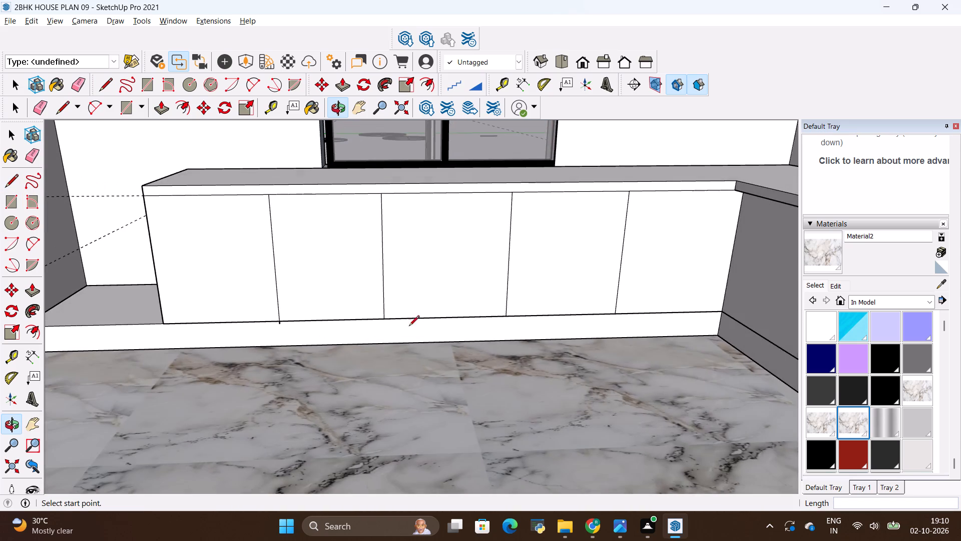
{"action": "scroll", "coordinate": [376, 263], "scroll_direction": "up", "scroll_amount": 3}
{"action": "scroll", "coordinate": [404, 239], "scroll_direction": "down", "scroll_amount": 2}
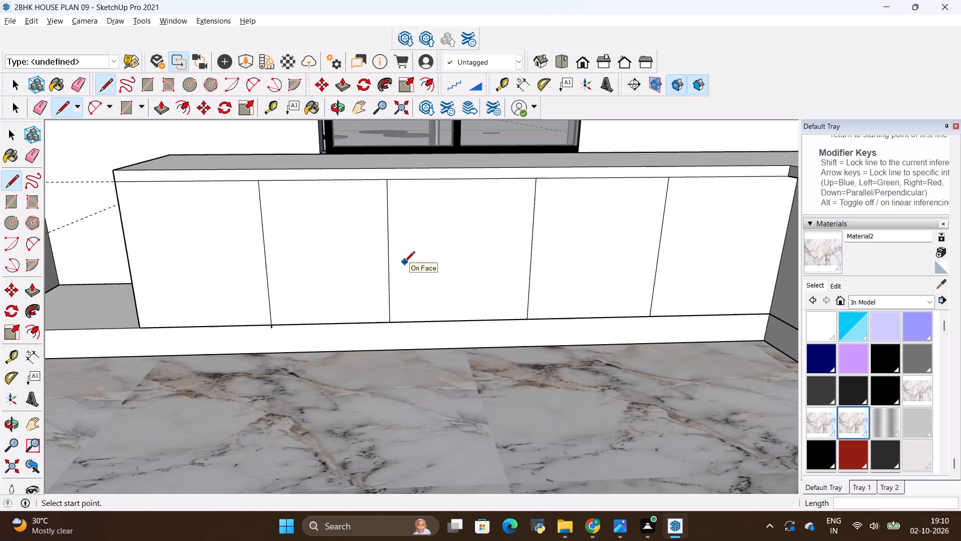
{"action": "scroll", "coordinate": [403, 180], "scroll_direction": "up", "scroll_amount": 2}
{"action": "scroll", "coordinate": [403, 179], "scroll_direction": "down", "scroll_amount": 2}
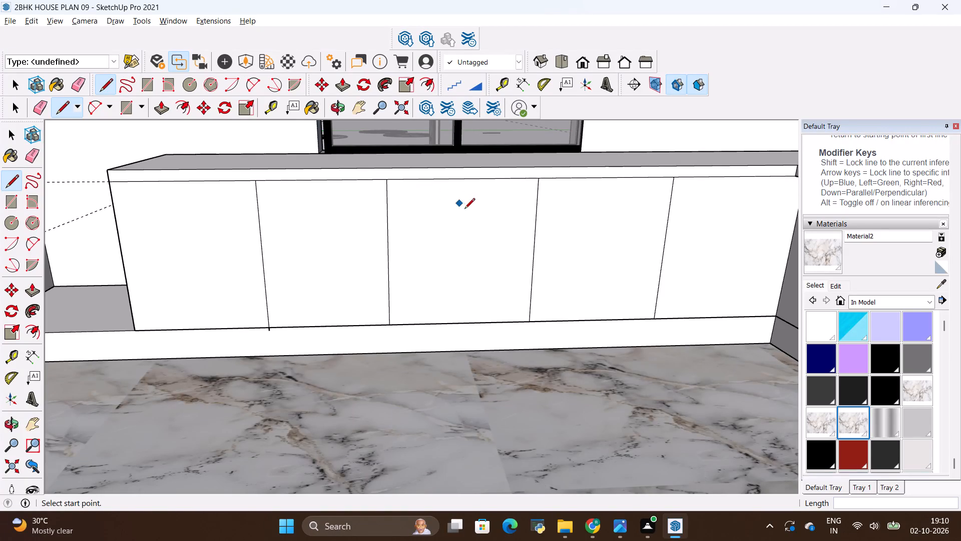
{"action": "middle_click_drag", "start_coordinate": [462, 235], "coordinate": [557, 207]}
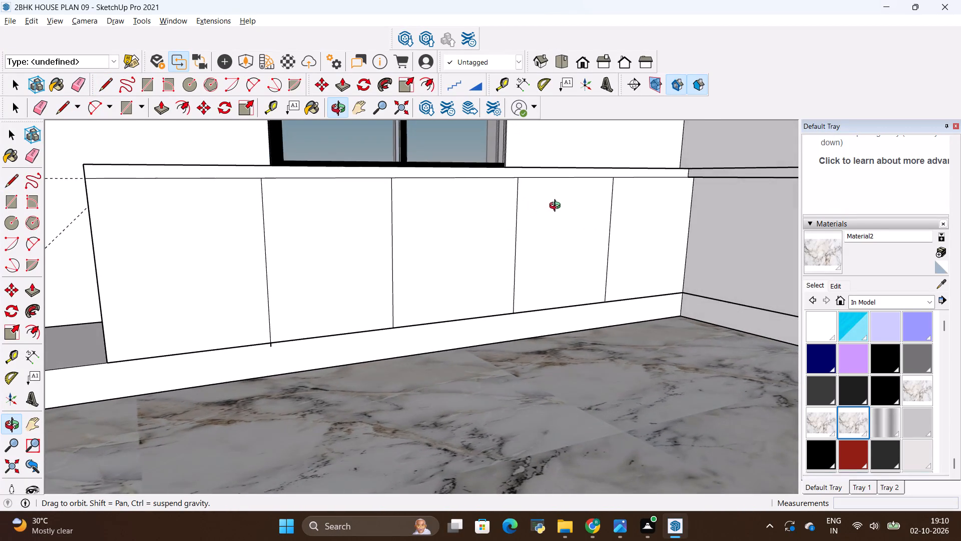
{"action": "middle_click_drag", "start_coordinate": [557, 207], "coordinate": [589, 199]}
{"action": "scroll", "coordinate": [441, 279], "scroll_direction": "up", "scroll_amount": 7}
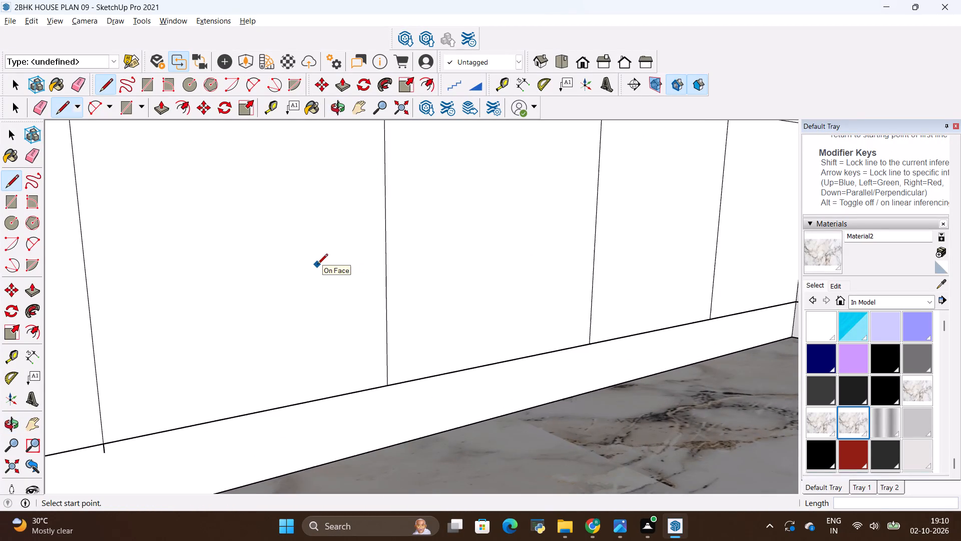
{"action": "scroll", "coordinate": [317, 265], "scroll_direction": "down", "scroll_amount": 5}
{"action": "middle_click_drag", "start_coordinate": [438, 282], "coordinate": [410, 314]}
Erase the short stub of the first divider that overshoots the counter's bottom edge.
{"action": "scroll", "coordinate": [194, 400], "scroll_direction": "up", "scroll_amount": 2}
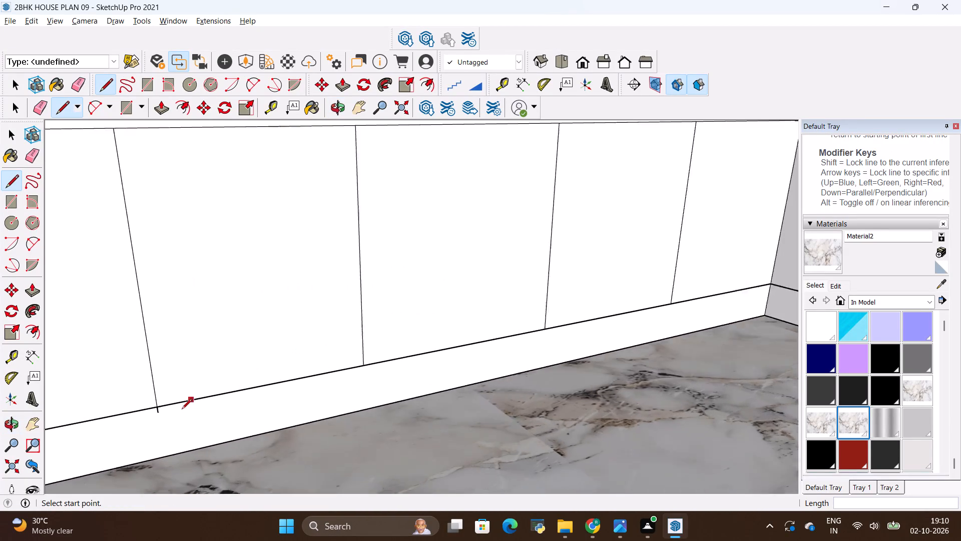
{"action": "scroll", "coordinate": [182, 410], "scroll_direction": "up", "scroll_amount": 19}
{"action": "scroll", "coordinate": [161, 418], "scroll_direction": "up", "scroll_amount": 4}
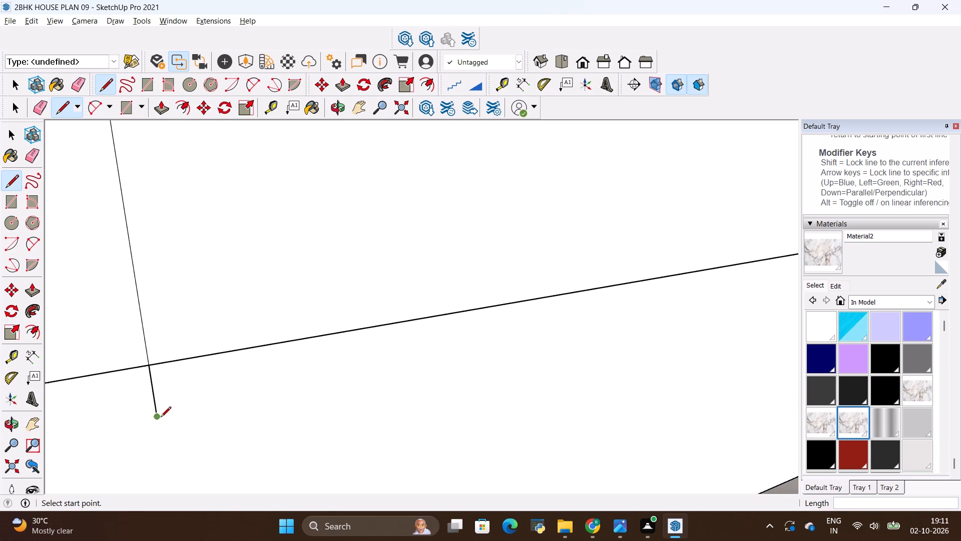
{"action": "key", "text": "e"}
{"action": "left_click_drag", "start_coordinate": [165, 404], "coordinate": [152, 408]}
{"action": "scroll", "coordinate": [252, 406], "scroll_direction": "down", "scroll_amount": 5}
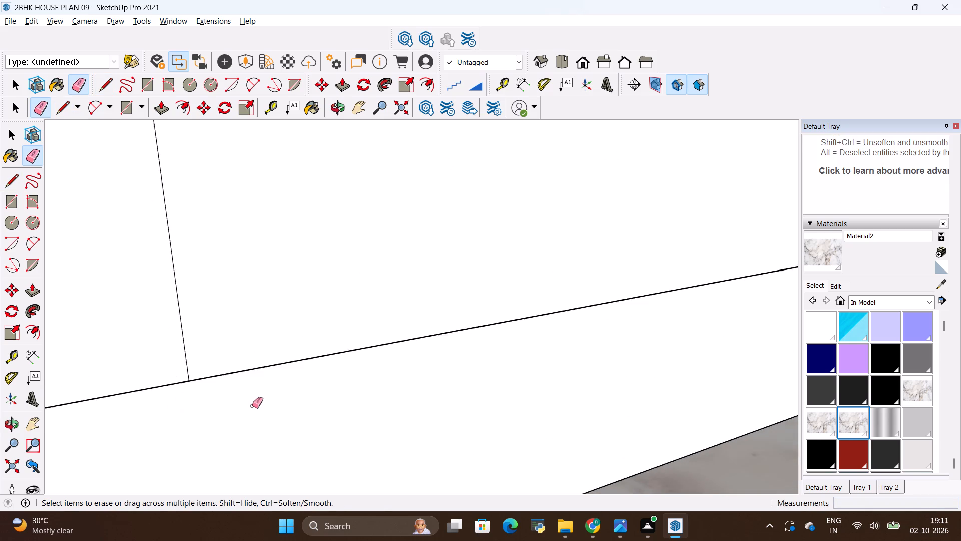
{"action": "scroll", "coordinate": [252, 406], "scroll_direction": "down", "scroll_amount": 6}
{"action": "scroll", "coordinate": [253, 406], "scroll_direction": "down", "scroll_amount": 18}
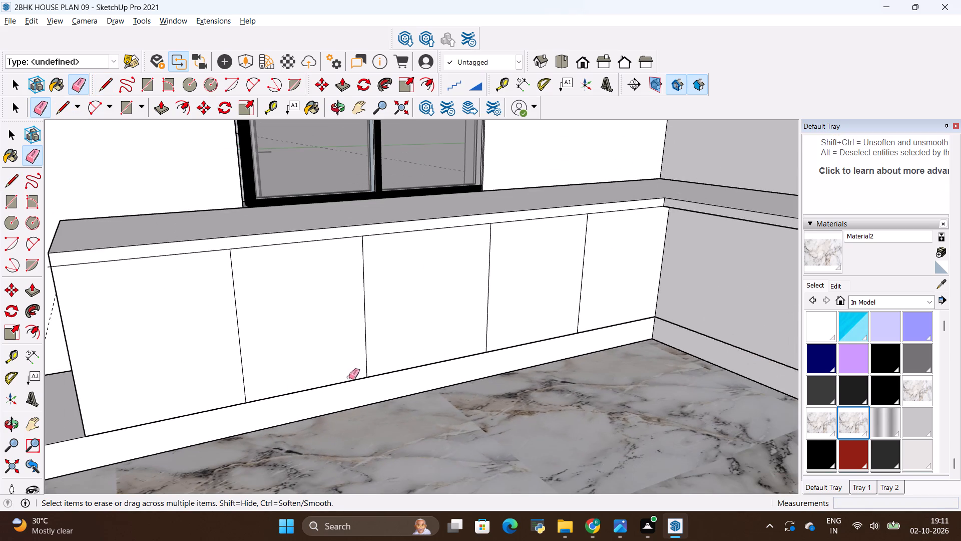
Replace the second divider with a fresh vertical line 2' 4" long, from the counter's bottom edge up to the slab line.
{"action": "middle_click_drag", "start_coordinate": [443, 378], "coordinate": [407, 380]}
{"action": "scroll", "coordinate": [448, 351], "scroll_direction": "down", "scroll_amount": 1}
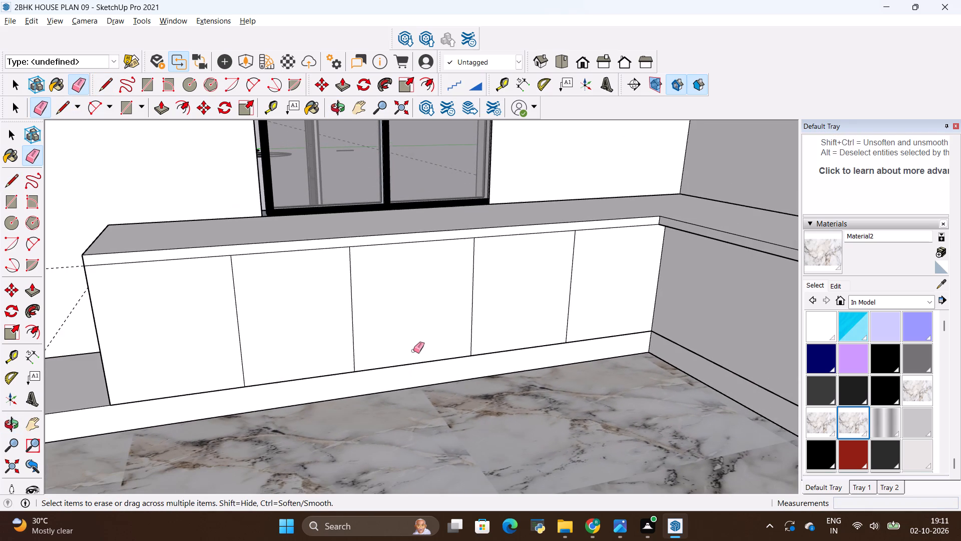
{"action": "key", "text": "e"}
{"action": "key", "text": "e"}
{"action": "left_click_drag", "start_coordinate": [391, 313], "coordinate": [352, 322]}
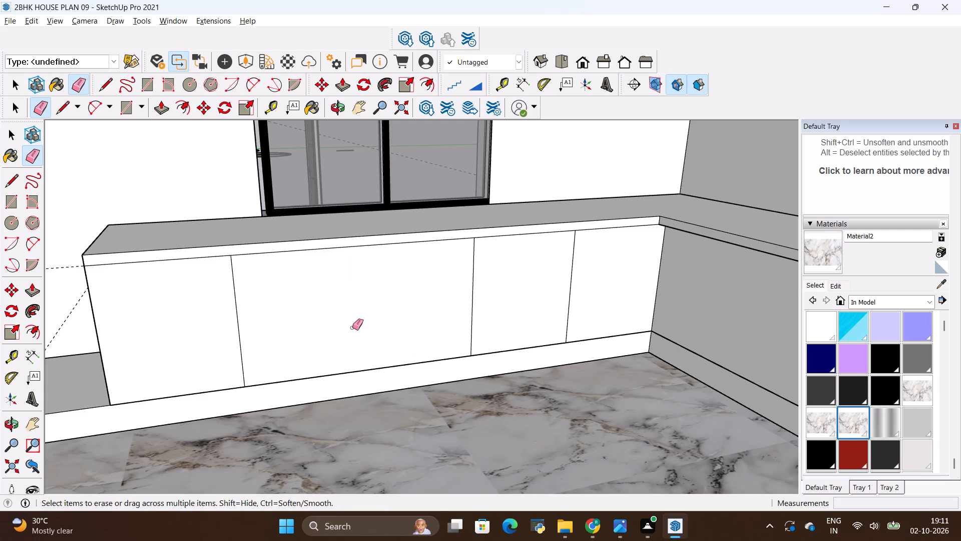
{"action": "key", "text": "l"}
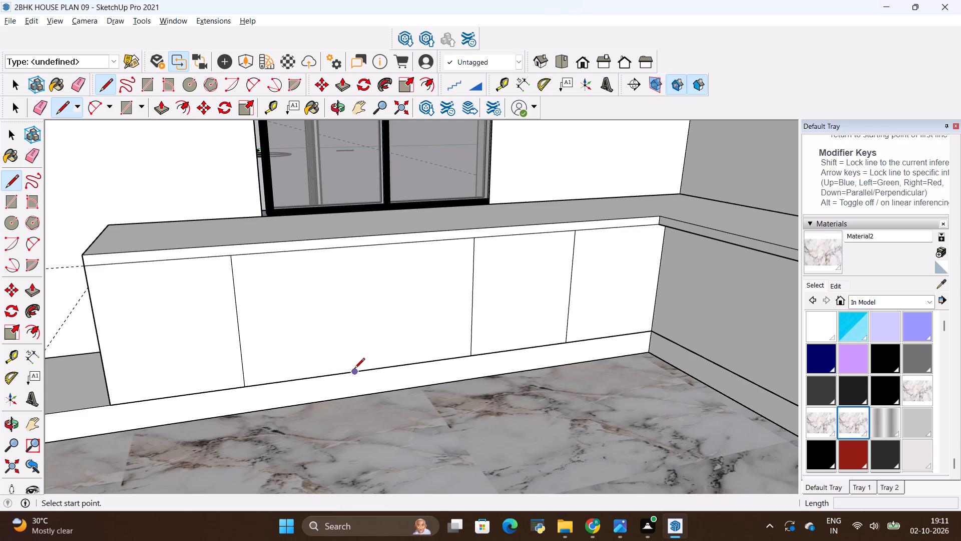
{"action": "left_click", "coordinate": [354, 369]}
{"action": "left_click", "coordinate": [351, 250]}
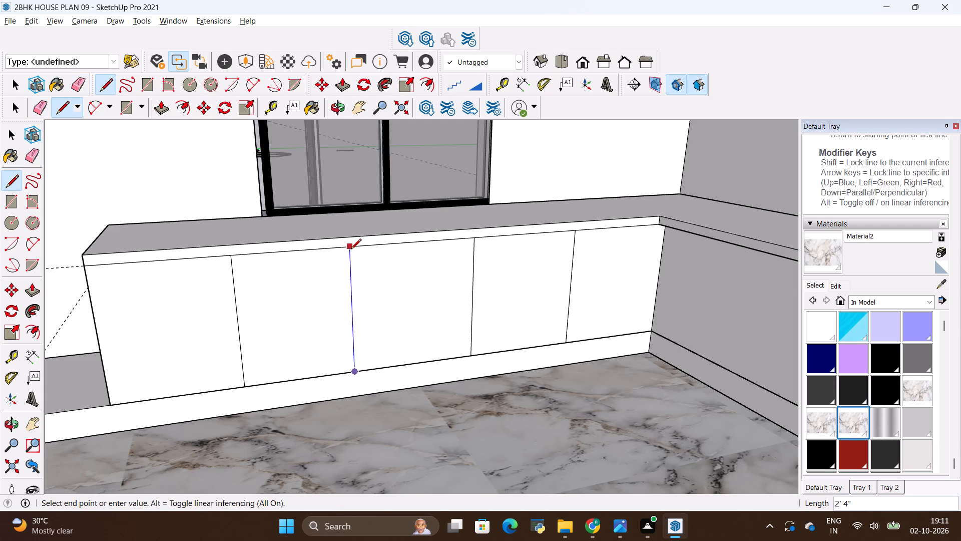
{"action": "key", "text": "Escape"}
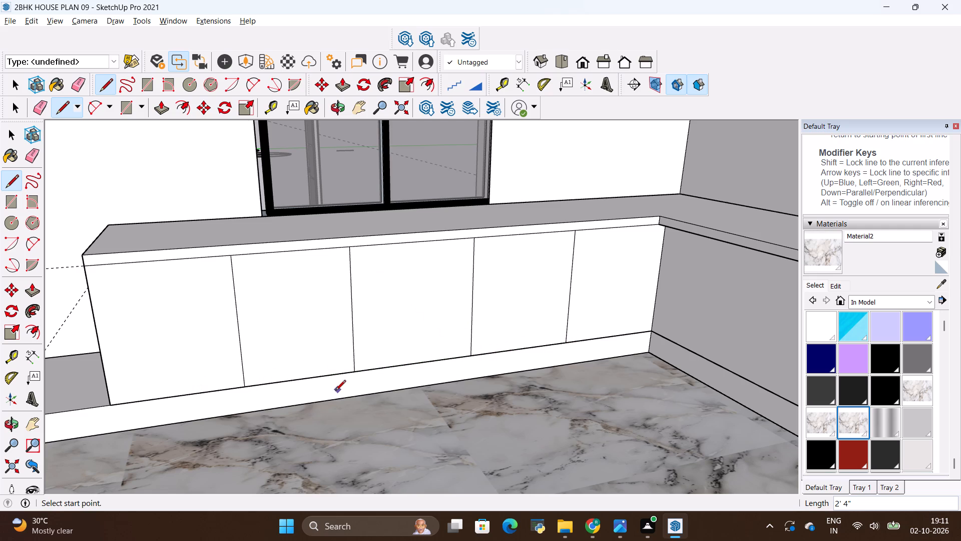
Copy all four divider lines together 0.5" along the counter front toward the inner corner.
{"action": "scroll", "coordinate": [325, 422], "scroll_direction": "down", "scroll_amount": 2}
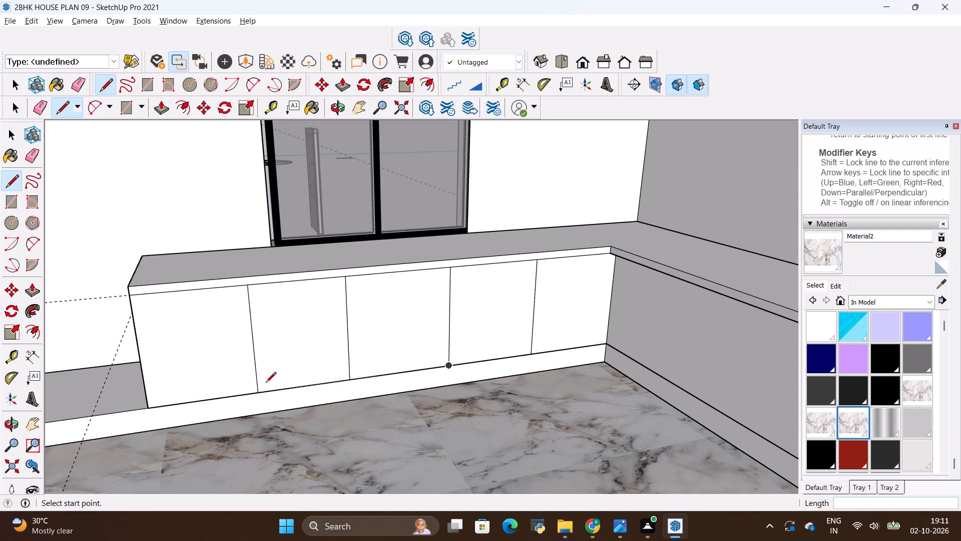
{"action": "scroll", "coordinate": [223, 374], "scroll_direction": "up", "scroll_amount": 2}
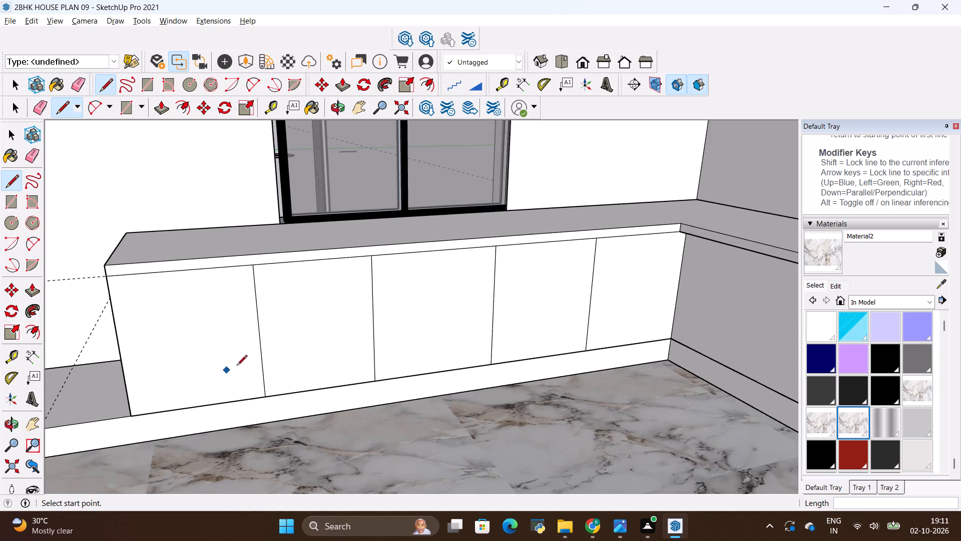
{"action": "scroll", "coordinate": [237, 366], "scroll_direction": "up", "scroll_amount": 4}
{"action": "key", "text": "space"}
{"action": "left_click", "coordinate": [264, 335]}
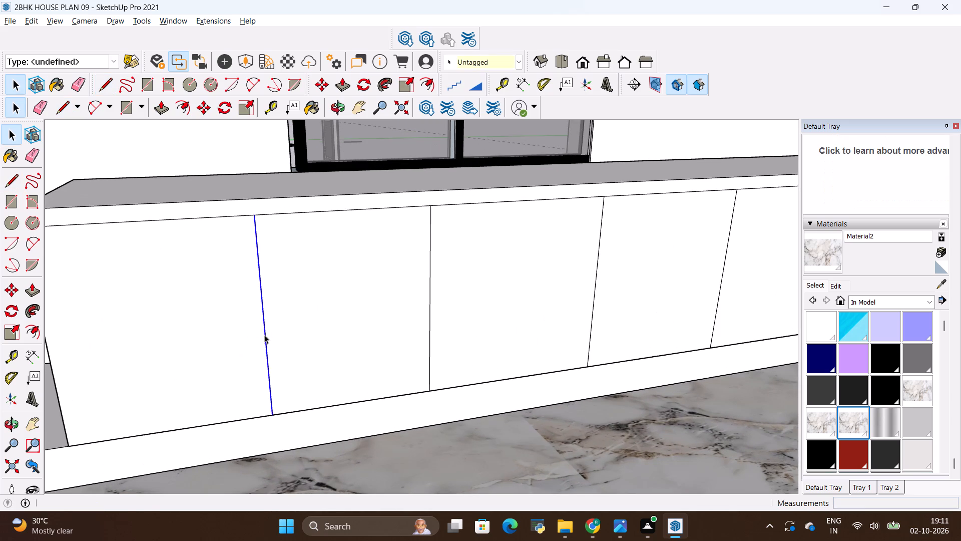
{"action": "left_click", "coordinate": [428, 315]}
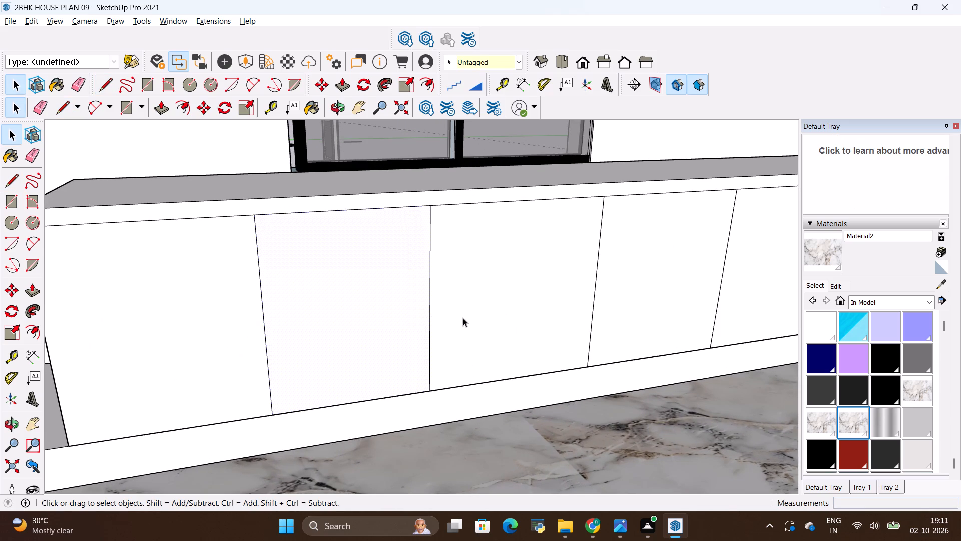
{"action": "left_click", "coordinate": [266, 361]}
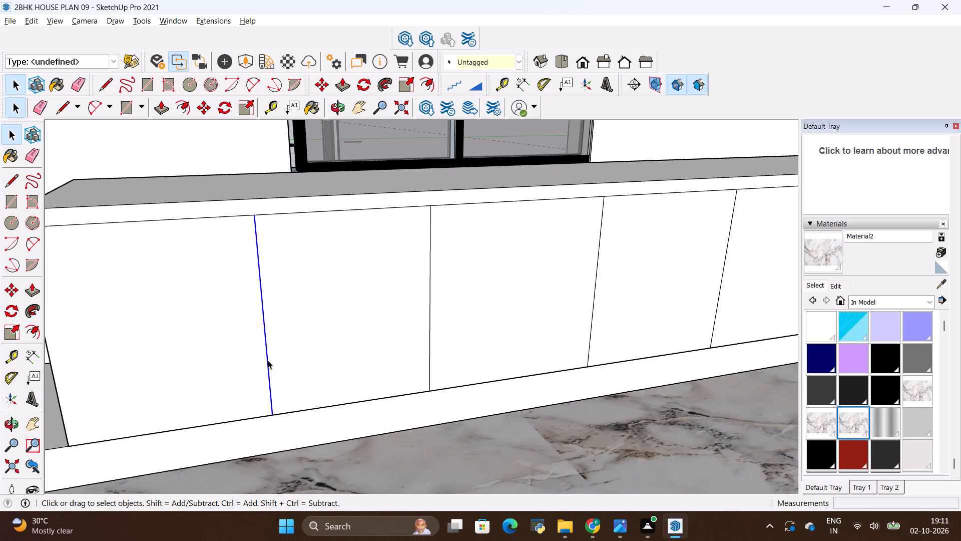
{"action": "left_click", "coordinate": [428, 327], "text": "ctrl"}
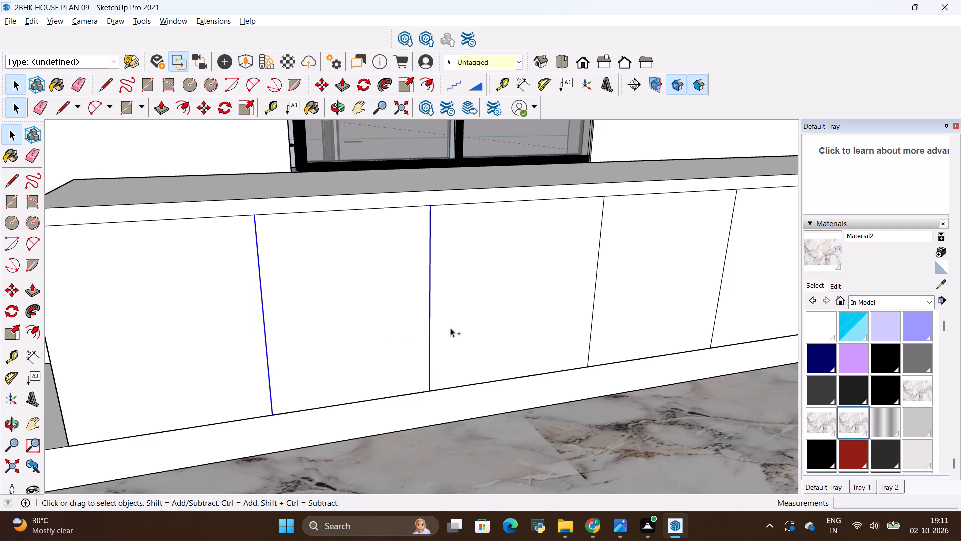
{"action": "left_click", "coordinate": [594, 313], "text": "ctrl"}
{"action": "scroll", "coordinate": [298, 365], "scroll_direction": "down", "scroll_amount": 2, "text": "ctrl"}
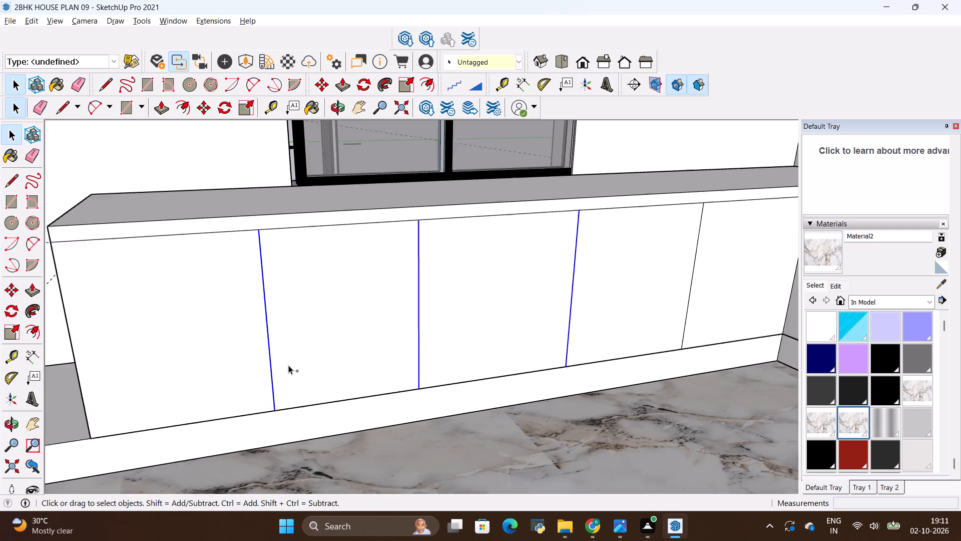
{"action": "scroll", "coordinate": [288, 365], "scroll_direction": "down", "scroll_amount": 2, "text": "ctrl"}
{"action": "scroll", "coordinate": [620, 325], "scroll_direction": "up", "scroll_amount": 6, "text": "ctrl"}
{"action": "left_click", "coordinate": [603, 324], "text": "ctrl"}
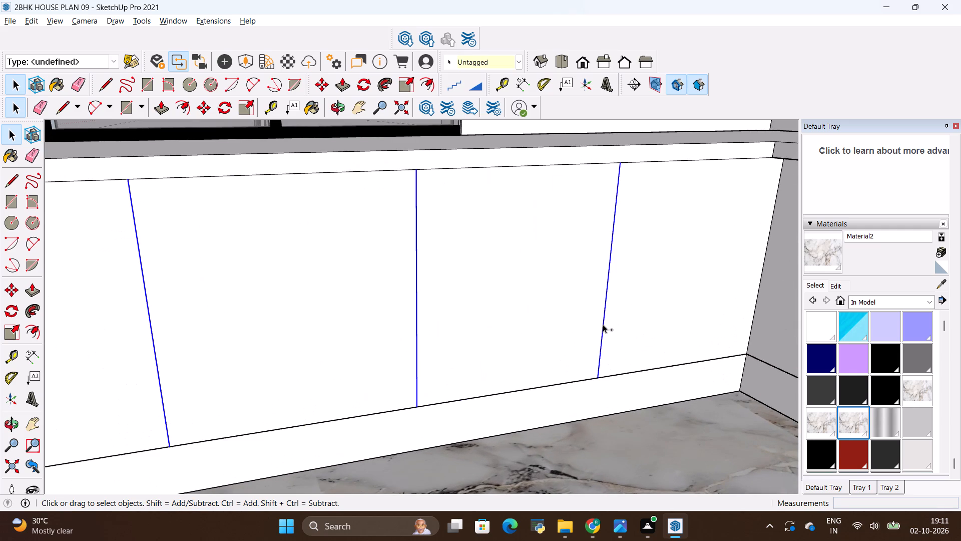
{"action": "scroll", "coordinate": [601, 336], "scroll_direction": "down", "scroll_amount": 5}
{"action": "key", "text": "m"}
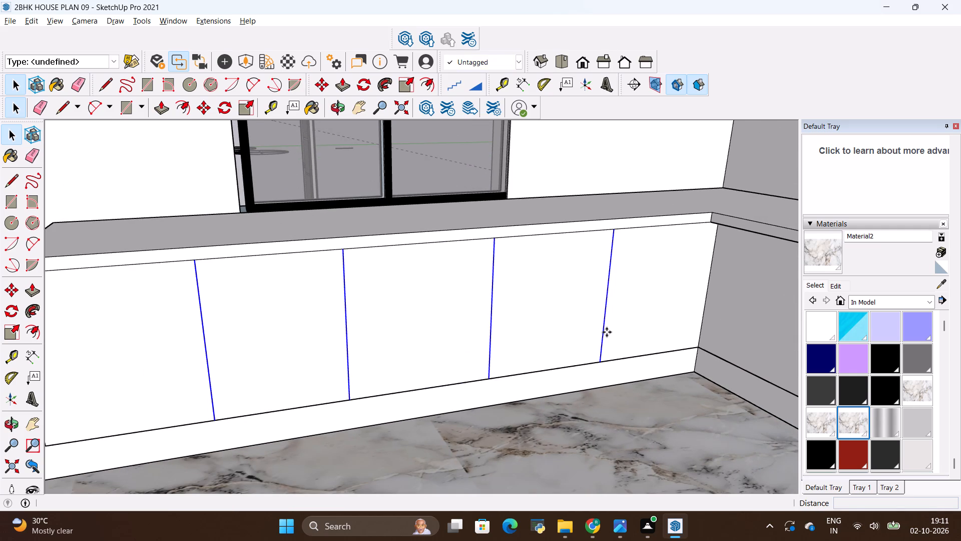
{"action": "left_click", "coordinate": [216, 412]}
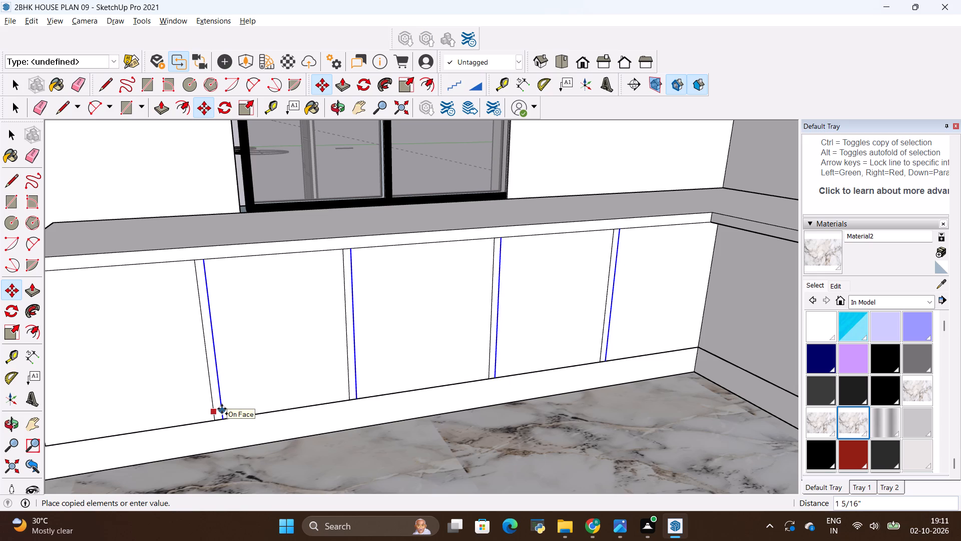
{"action": "key", "text": "BackSpace"}
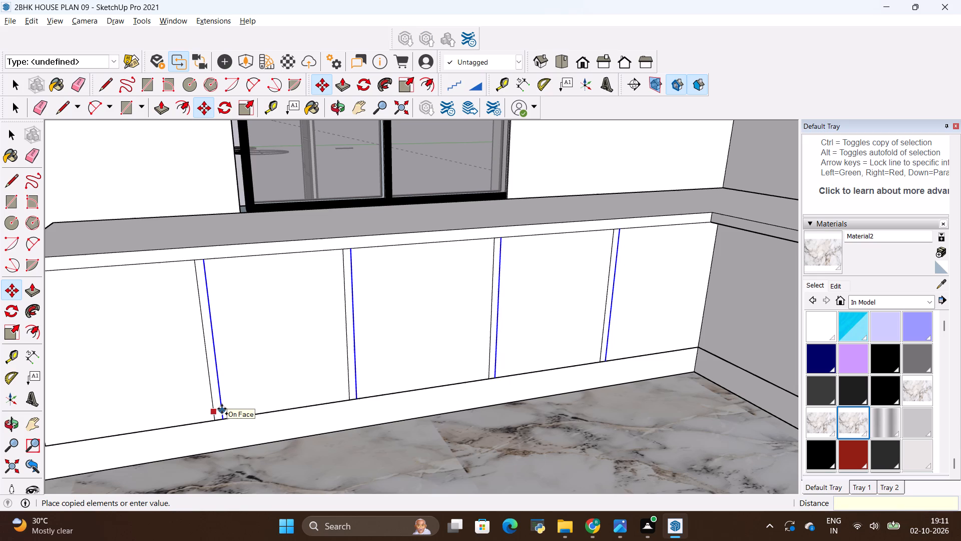
{"action": "type", "text": ".5"}
{"action": "key", "text": "shift+quotedbl"}
{"action": "key", "text": "Return"}
{"action": "scroll", "coordinate": [283, 363], "scroll_direction": "down", "scroll_amount": 1}
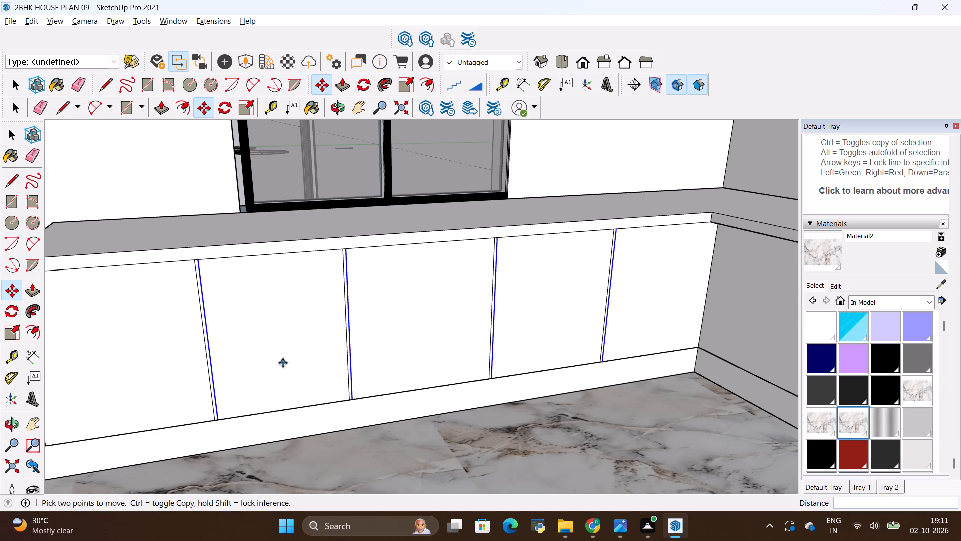
{"action": "scroll", "coordinate": [283, 363], "scroll_direction": "down", "scroll_amount": 2}
{"action": "scroll", "coordinate": [116, 373], "scroll_direction": "up", "scroll_amount": 7}
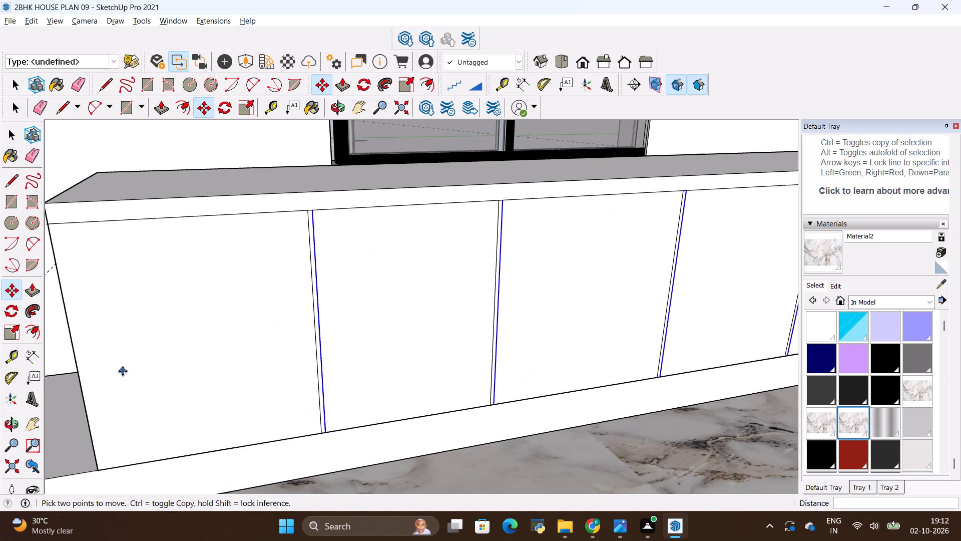
{"action": "key", "text": "space"}
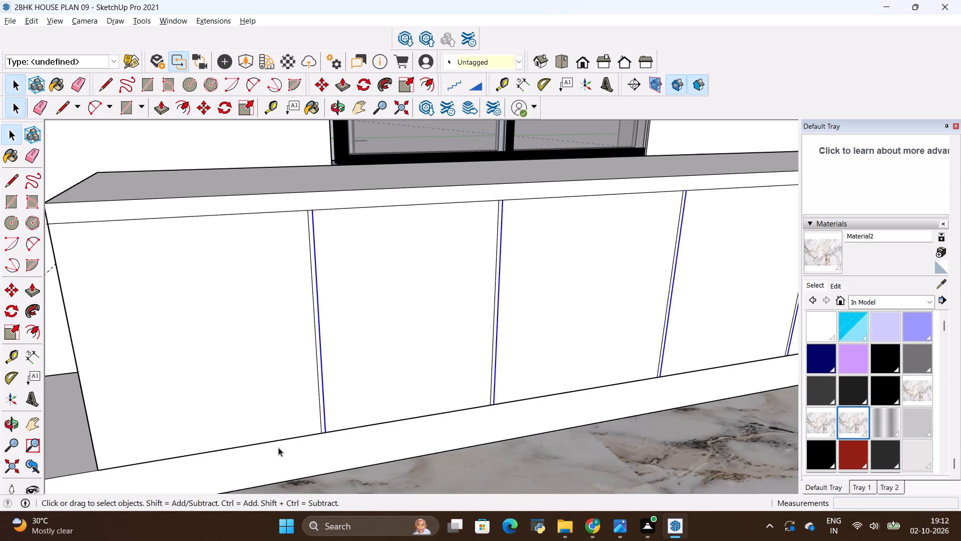
Push/Pull the second cabinet bay on the window-wall counter's front outward by 1".
{"action": "left_click", "coordinate": [278, 447]}
{"action": "left_click", "coordinate": [272, 399]}
{"action": "left_click", "coordinate": [373, 359]}
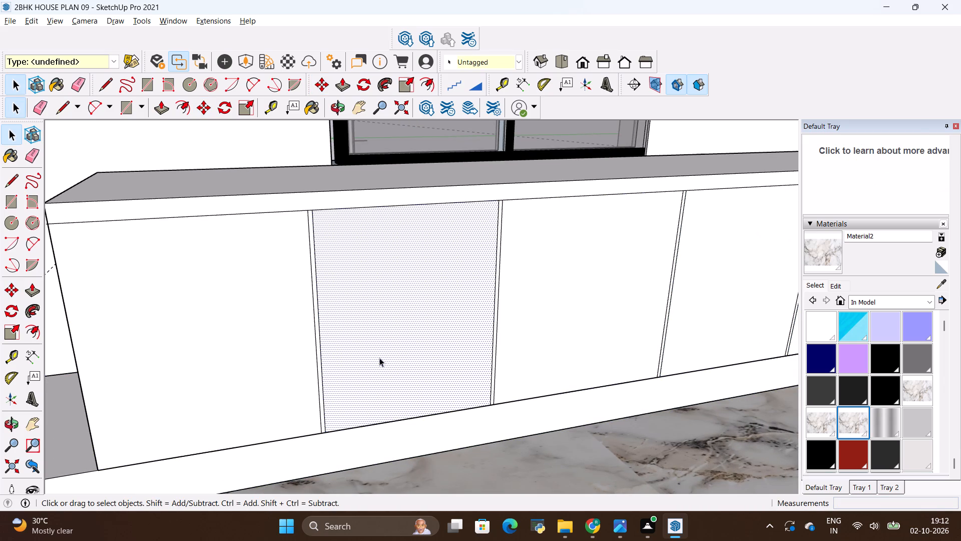
{"action": "key", "text": "p"}
{"action": "left_click", "coordinate": [271, 359]}
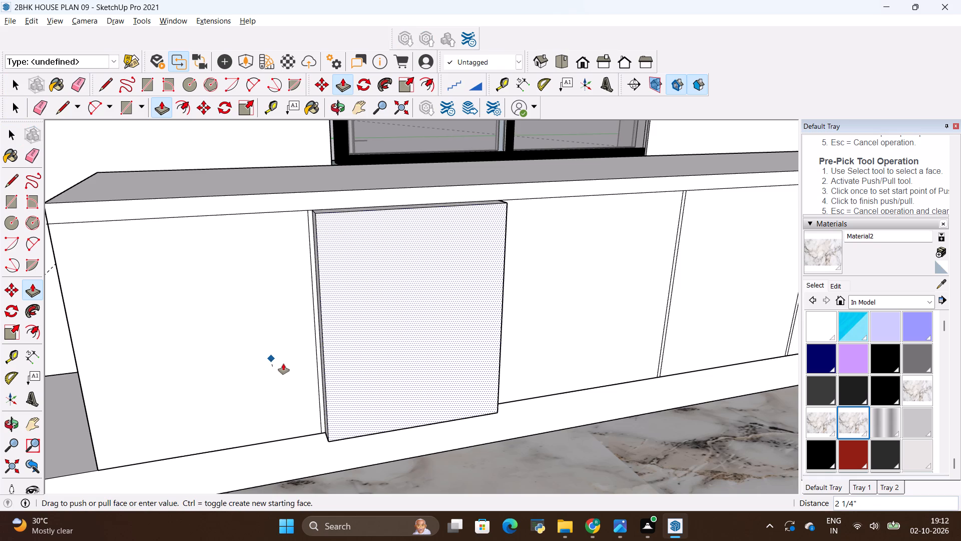
{"action": "key", "text": "BackSpace"}
{"action": "key", "text": "1"}
{"action": "key", "text": "shift+quotedbl"}
{"action": "key", "text": "Return"}
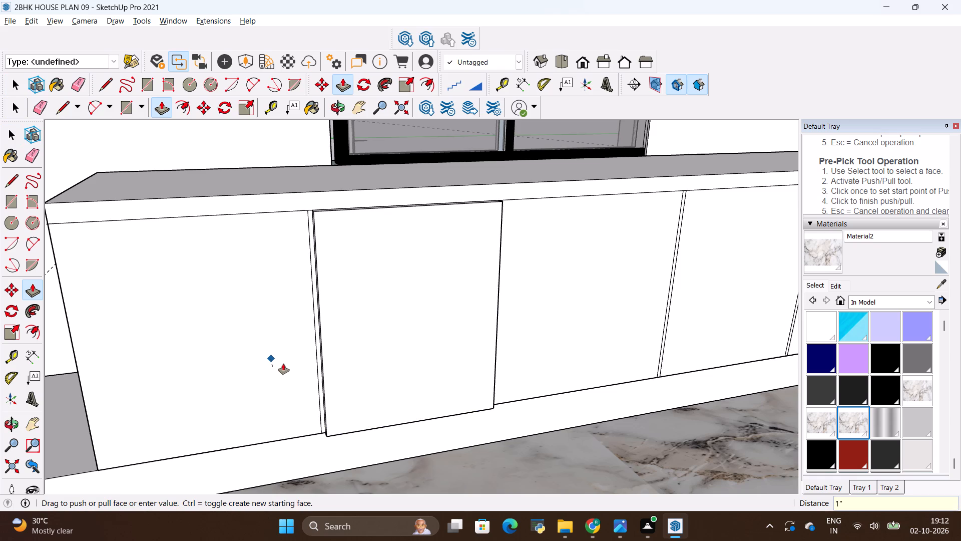
Pull the first, third, fourth and fifth cabinet bay faces out 1", matching the second bay's panel.
{"action": "triple_click", "coordinate": [285, 364]}
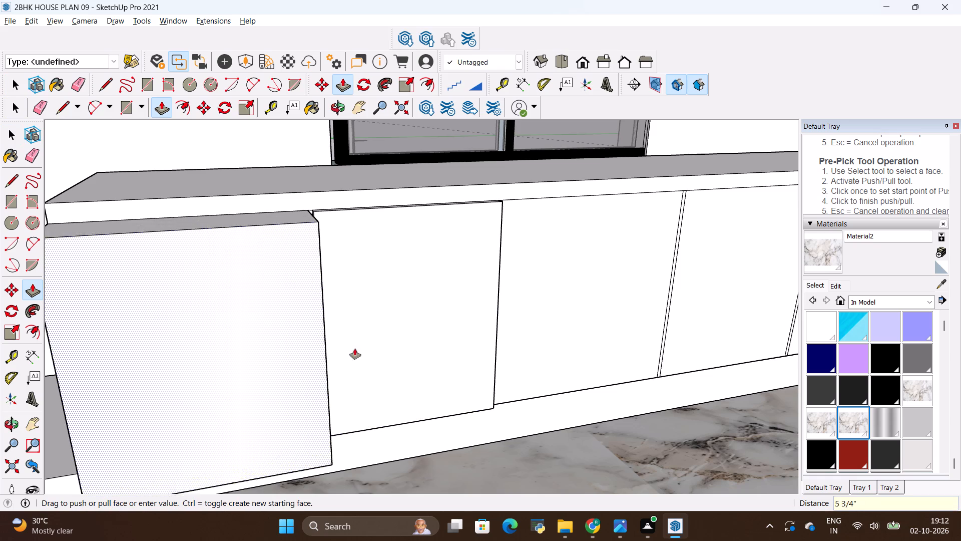
{"action": "left_click", "coordinate": [356, 323]}
{"action": "left_click", "coordinate": [211, 320]}
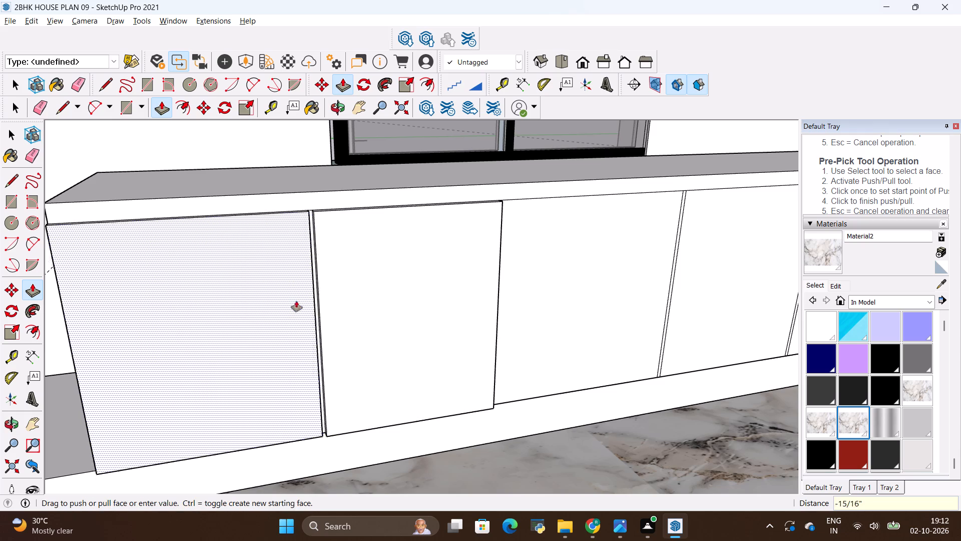
{"action": "left_click", "coordinate": [368, 275]}
{"action": "scroll", "coordinate": [279, 340], "scroll_direction": "down", "scroll_amount": 4}
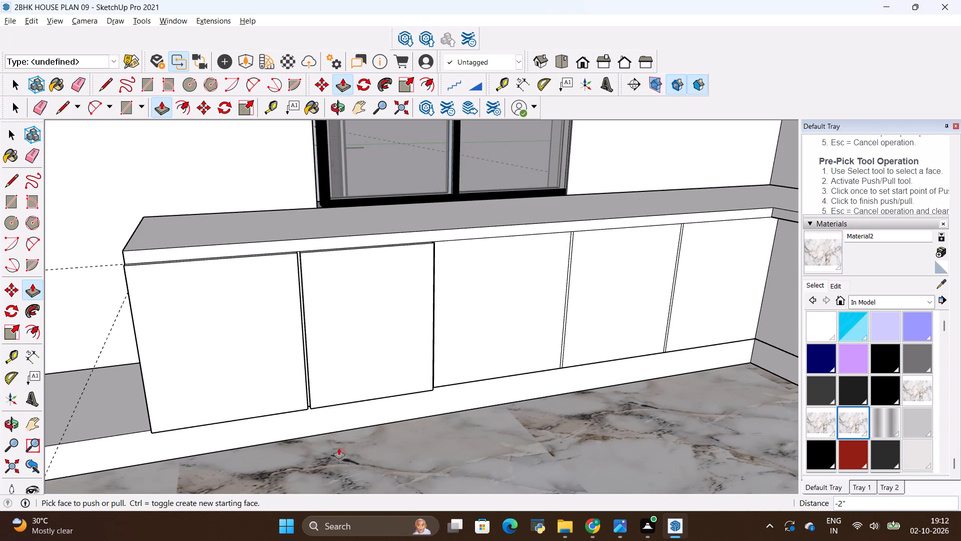
{"action": "double_click", "coordinate": [514, 309]}
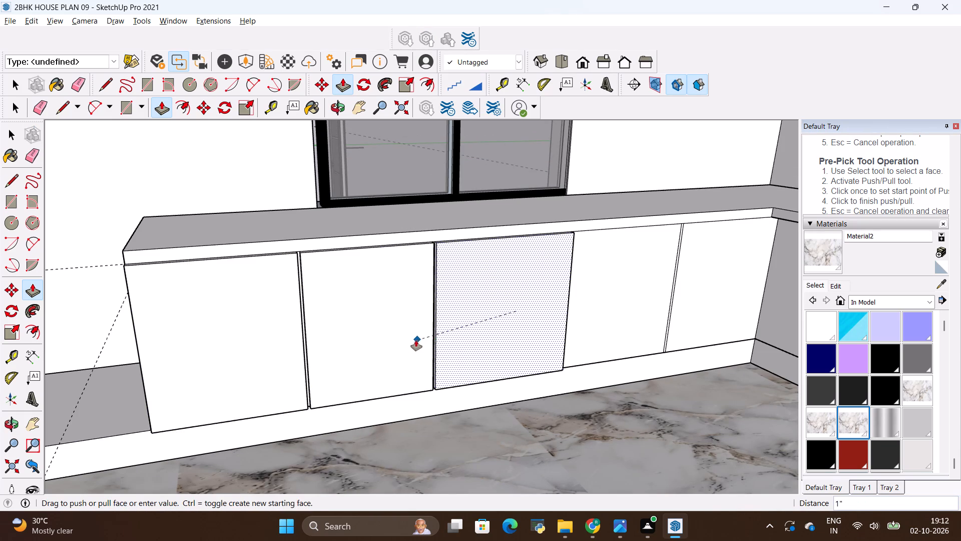
{"action": "left_click", "coordinate": [416, 340]}
{"action": "double_click", "coordinate": [637, 308]}
{"action": "double_click", "coordinate": [723, 284]}
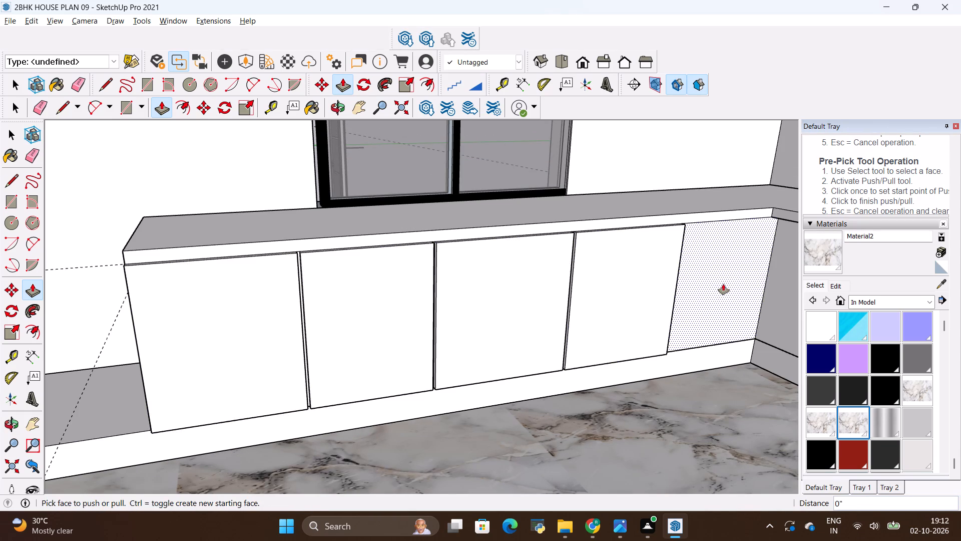
Examine the window-wall counter's five cabinet fronts and the gaps between them, up close and from a distance.
{"action": "scroll", "coordinate": [528, 329], "scroll_direction": "down", "scroll_amount": 5}
{"action": "scroll", "coordinate": [483, 296], "scroll_direction": "up", "scroll_amount": 15}
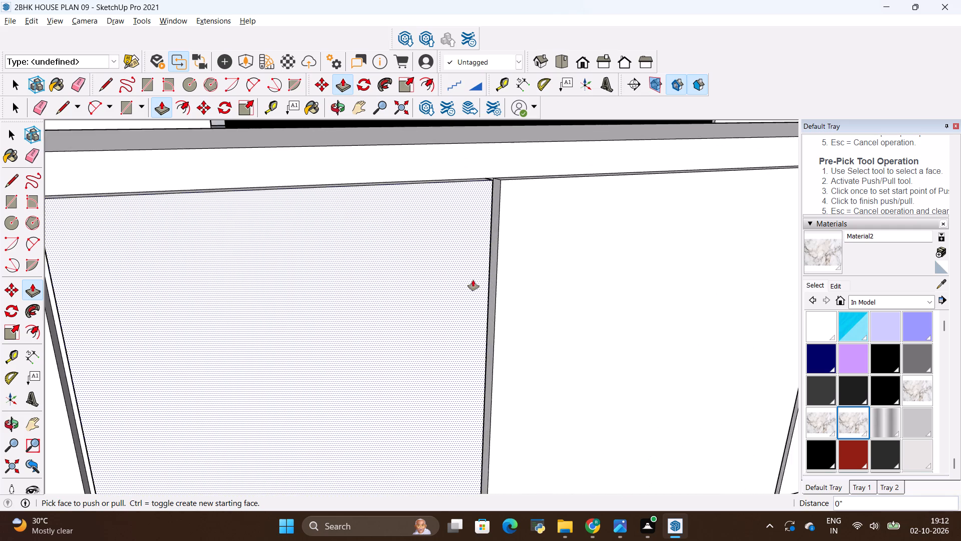
{"action": "scroll", "coordinate": [473, 280], "scroll_direction": "up", "scroll_amount": 4}
{"action": "scroll", "coordinate": [475, 276], "scroll_direction": "down", "scroll_amount": 19}
{"action": "middle_click_drag", "start_coordinate": [493, 304], "coordinate": [449, 301]}
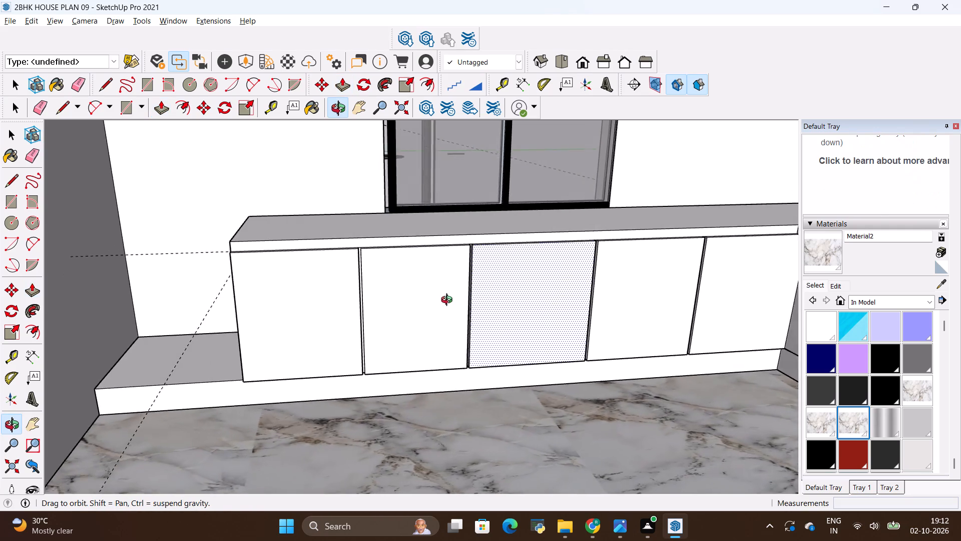
{"action": "middle_click_drag", "start_coordinate": [449, 301], "coordinate": [414, 311]}
{"action": "scroll", "coordinate": [294, 316], "scroll_direction": "down", "scroll_amount": 4}
{"action": "scroll", "coordinate": [465, 279], "scroll_direction": "up", "scroll_amount": 7}
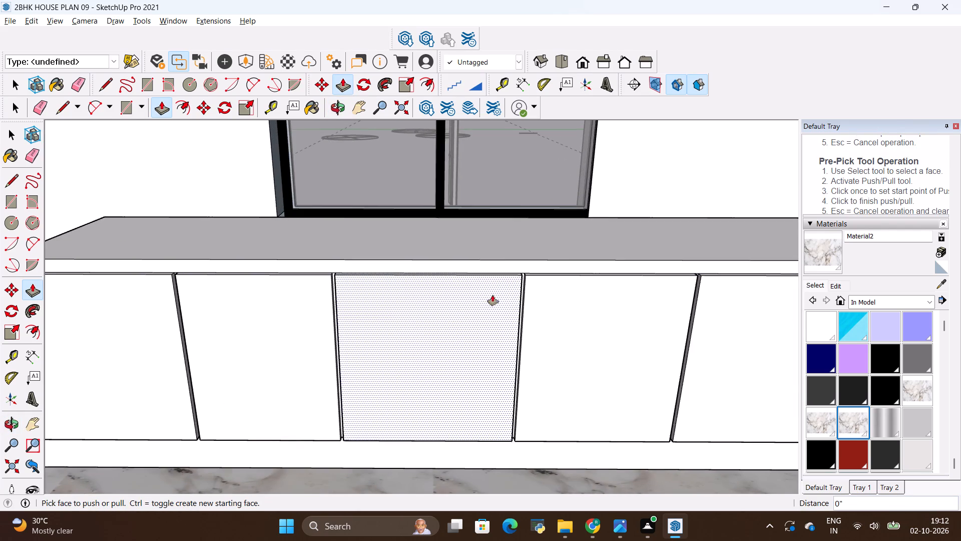
{"action": "scroll", "coordinate": [492, 296], "scroll_direction": "down", "scroll_amount": 5}
{"action": "scroll", "coordinate": [397, 482], "scroll_direction": "down", "scroll_amount": 1}
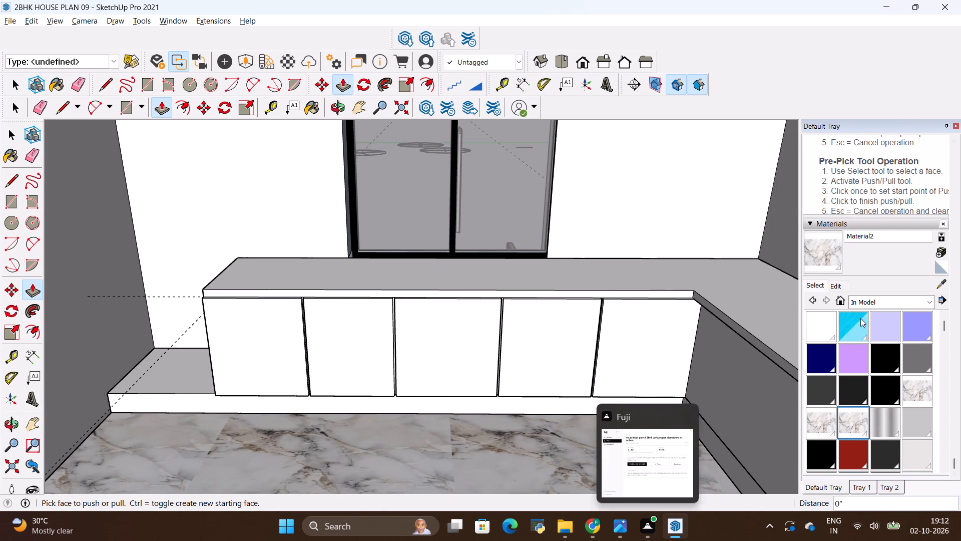
{"action": "scroll", "coordinate": [960, 175], "scroll_direction": "up", "scroll_amount": 1}
{"action": "scroll", "coordinate": [471, 222], "scroll_direction": "down", "scroll_amount": 2}
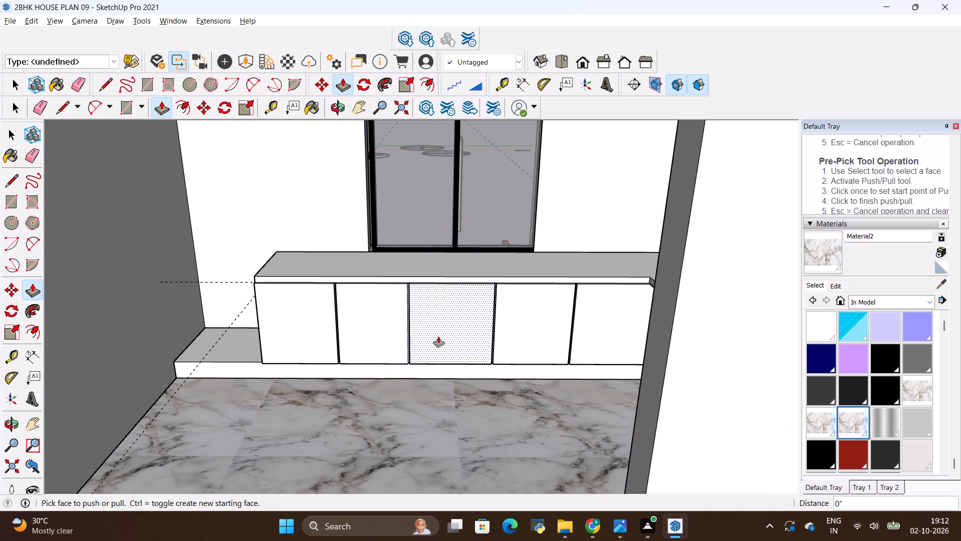
Inspect the L-shaped counter from above, then its undivided front on the short leg beside the door.
{"action": "middle_click_drag", "start_coordinate": [443, 345], "coordinate": [731, 465]}
{"action": "scroll", "coordinate": [482, 288], "scroll_direction": "down", "scroll_amount": 4}
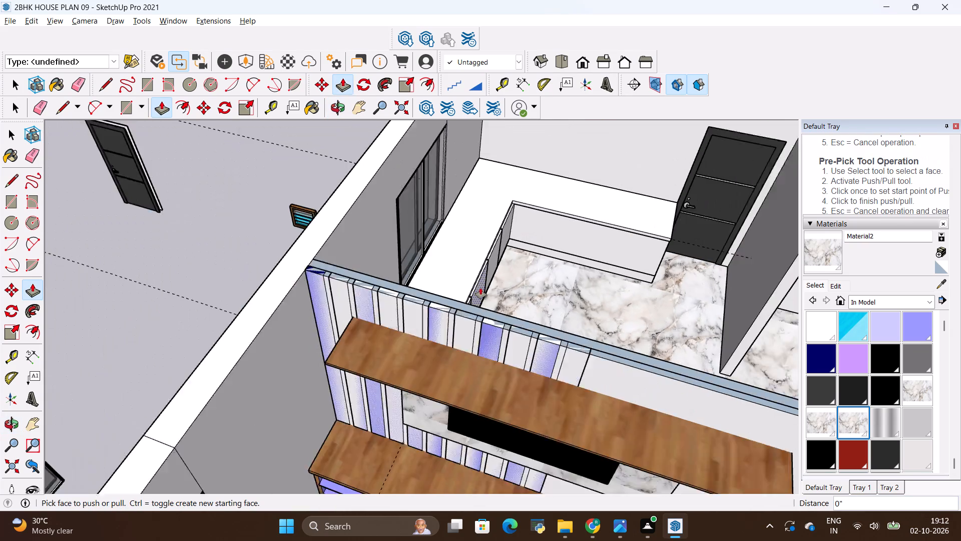
{"action": "scroll", "coordinate": [480, 288], "scroll_direction": "down", "scroll_amount": 6}
{"action": "scroll", "coordinate": [579, 154], "scroll_direction": "up", "scroll_amount": 7}
{"action": "scroll", "coordinate": [555, 306], "scroll_direction": "up", "scroll_amount": 3}
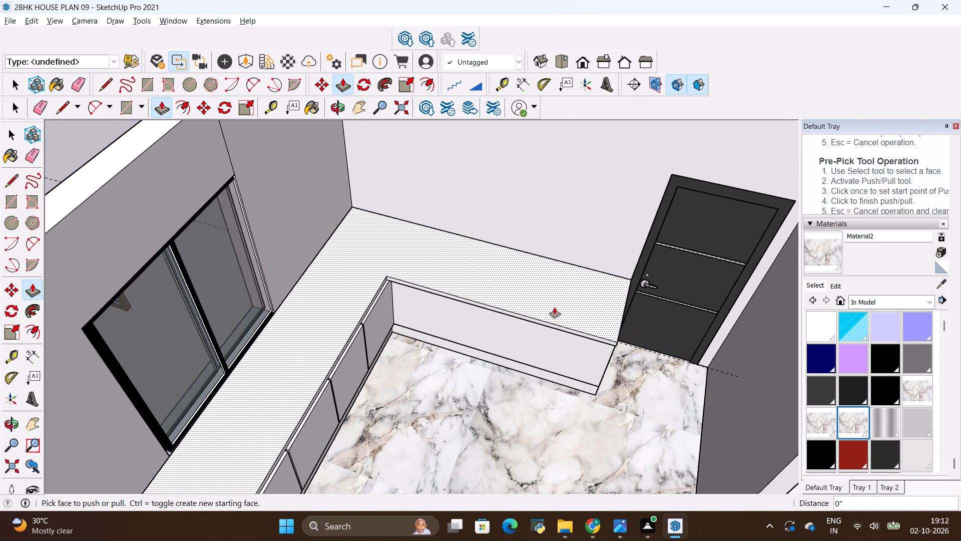
{"action": "middle_click_drag", "start_coordinate": [527, 330], "coordinate": [472, 281]}
{"action": "scroll", "coordinate": [472, 280], "scroll_direction": "up", "scroll_amount": 3}
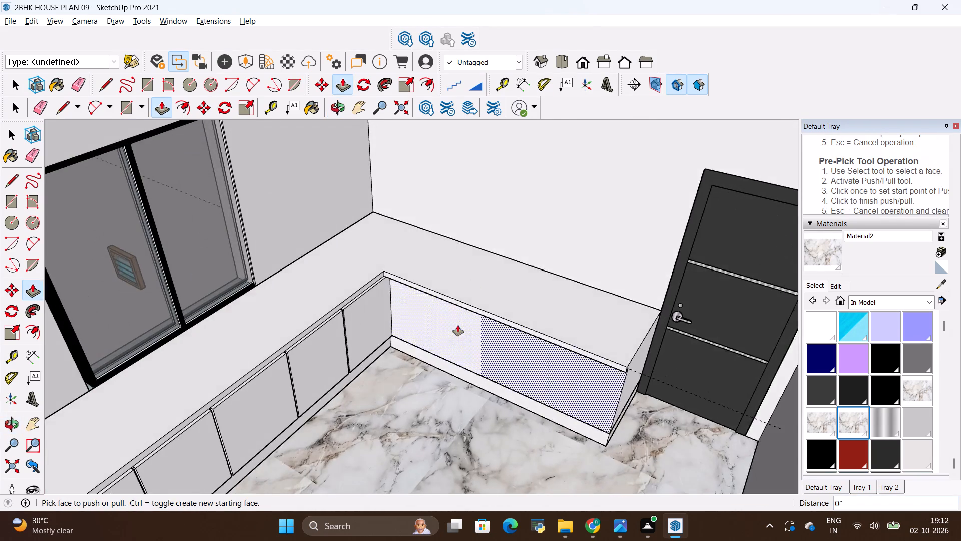
{"action": "scroll", "coordinate": [458, 325], "scroll_direction": "up", "scroll_amount": 3}
{"action": "scroll", "coordinate": [401, 294], "scroll_direction": "down", "scroll_amount": 8}
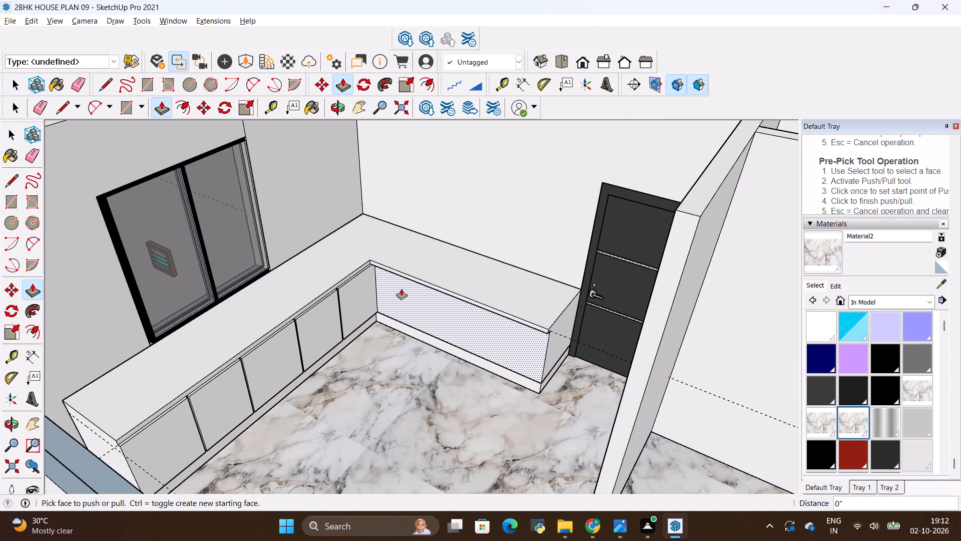
{"action": "middle_click_drag", "start_coordinate": [436, 336], "coordinate": [543, 374]}
{"action": "scroll", "coordinate": [532, 353], "scroll_direction": "up", "scroll_amount": 8}
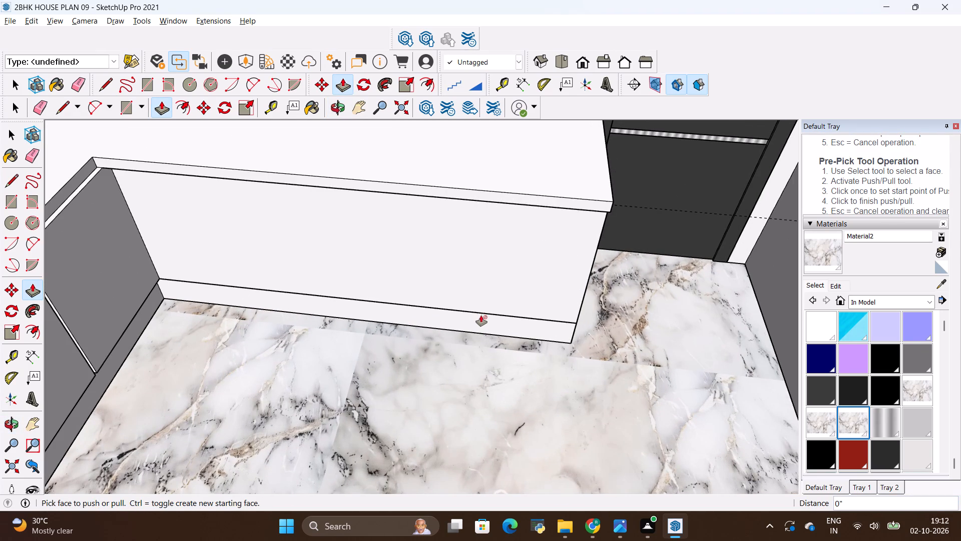
{"action": "scroll", "coordinate": [405, 295], "scroll_direction": "up", "scroll_amount": 2}
{"action": "scroll", "coordinate": [405, 290], "scroll_direction": "down", "scroll_amount": 2}
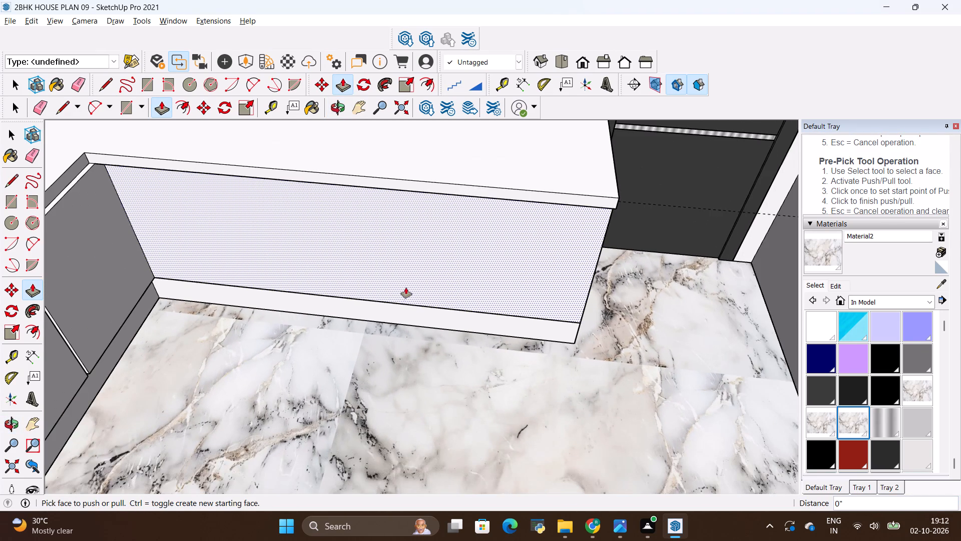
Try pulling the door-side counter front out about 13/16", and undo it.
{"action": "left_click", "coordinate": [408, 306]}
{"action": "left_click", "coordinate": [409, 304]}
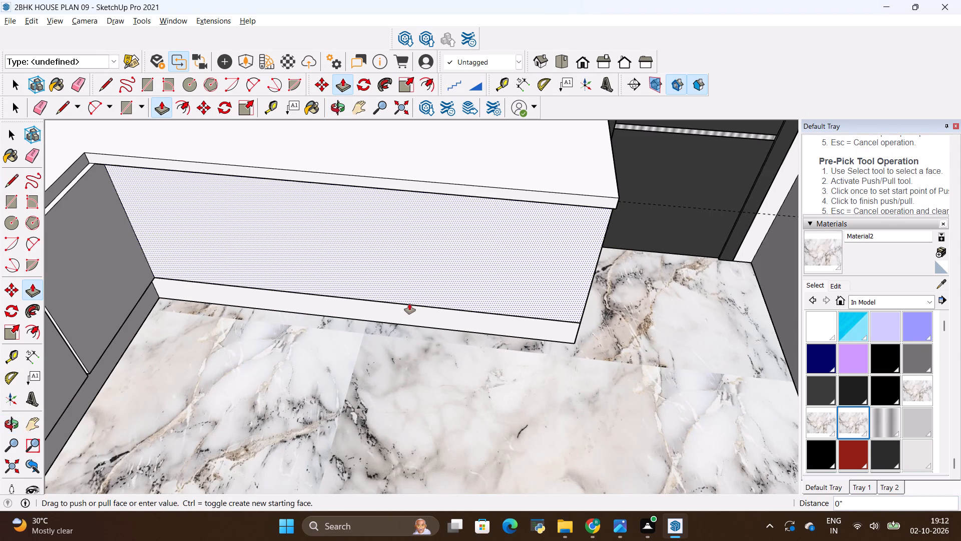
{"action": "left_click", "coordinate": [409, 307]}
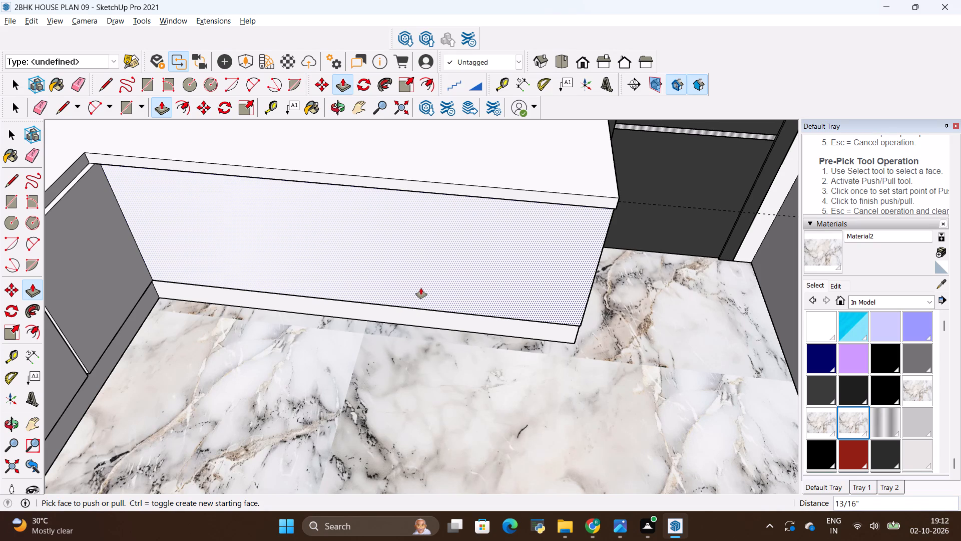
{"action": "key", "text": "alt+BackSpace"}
Divide the bottom edge of the door-side counter's front, just above the plinth, into equal segments.
{"action": "key", "text": "space"}
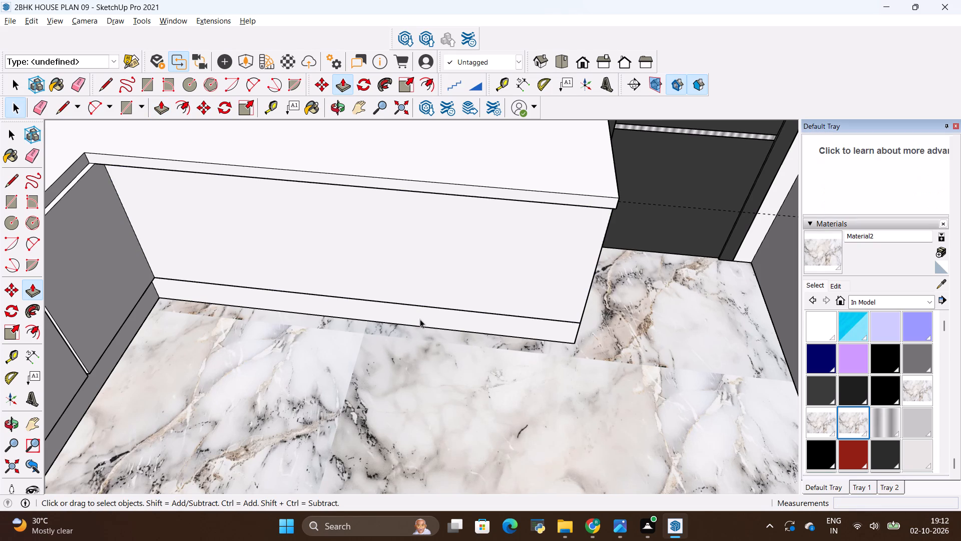
{"action": "left_click", "coordinate": [425, 305]}
{"action": "left_click", "coordinate": [429, 310]}
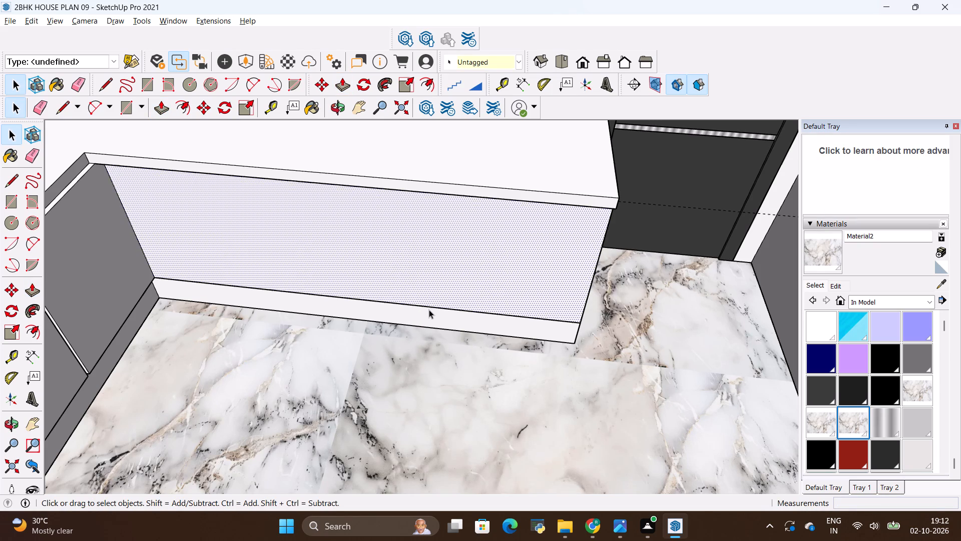
{"action": "left_click", "coordinate": [430, 306]}
{"action": "right_click", "coordinate": [430, 307]}
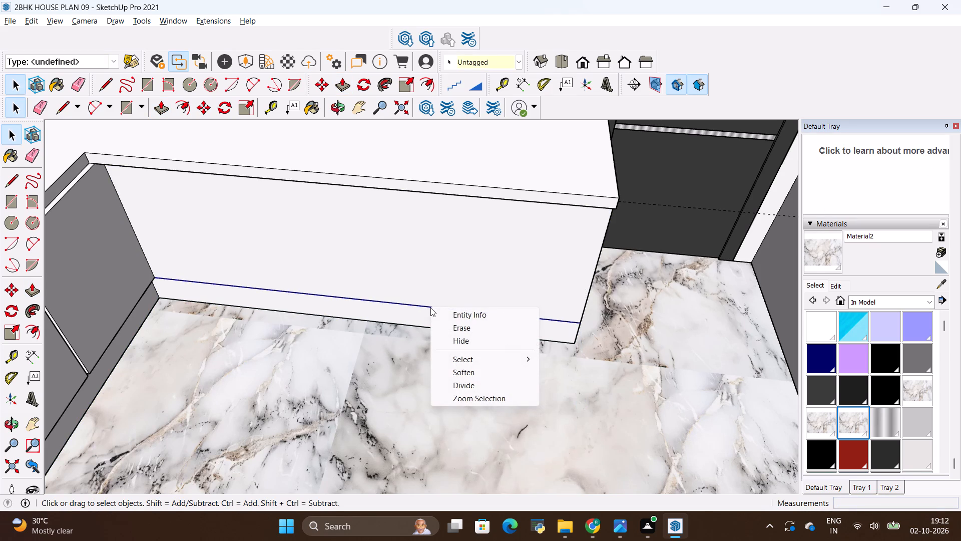
{"action": "left_click", "coordinate": [465, 385]}
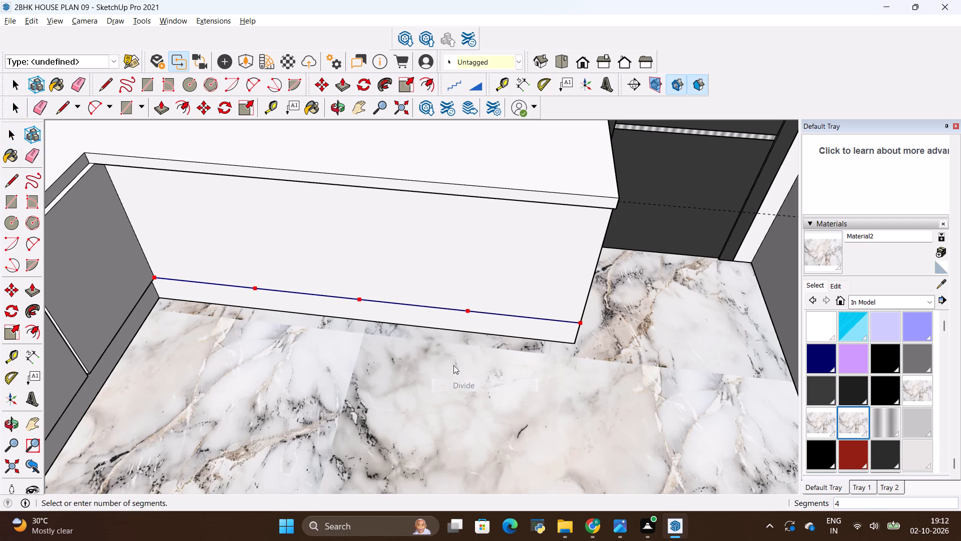
{"action": "left_click", "coordinate": [435, 346]}
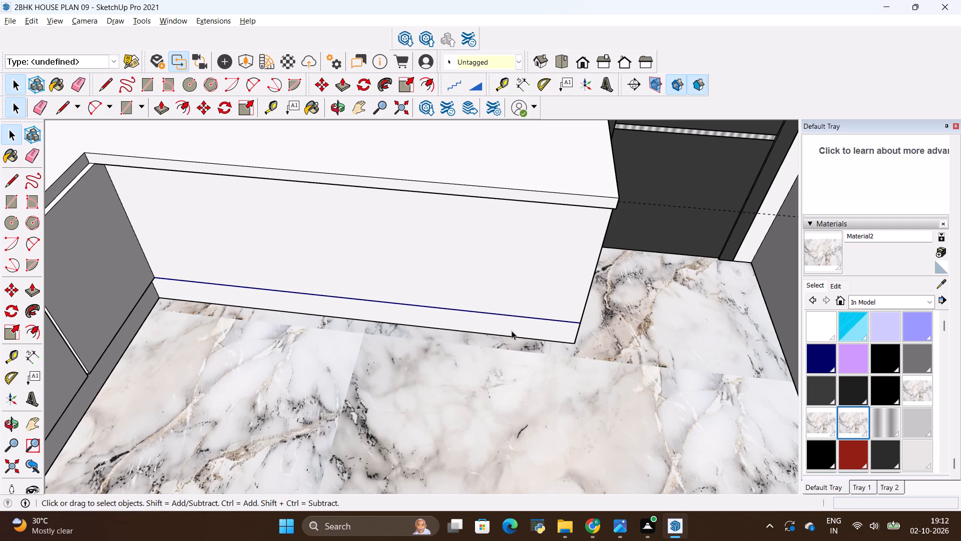
Draw a vertical divider 2' 6" long from the division point nearer the counter's inner corner up past the door-side front to the countertop.
{"action": "scroll", "coordinate": [512, 331], "scroll_direction": "down", "scroll_amount": 3}
{"action": "key", "text": "l"}
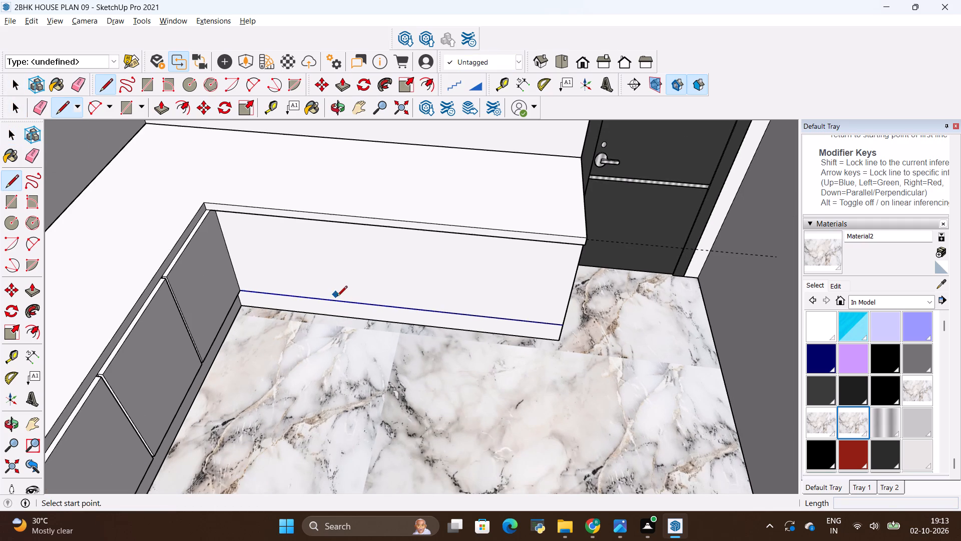
{"action": "left_click", "coordinate": [345, 302]}
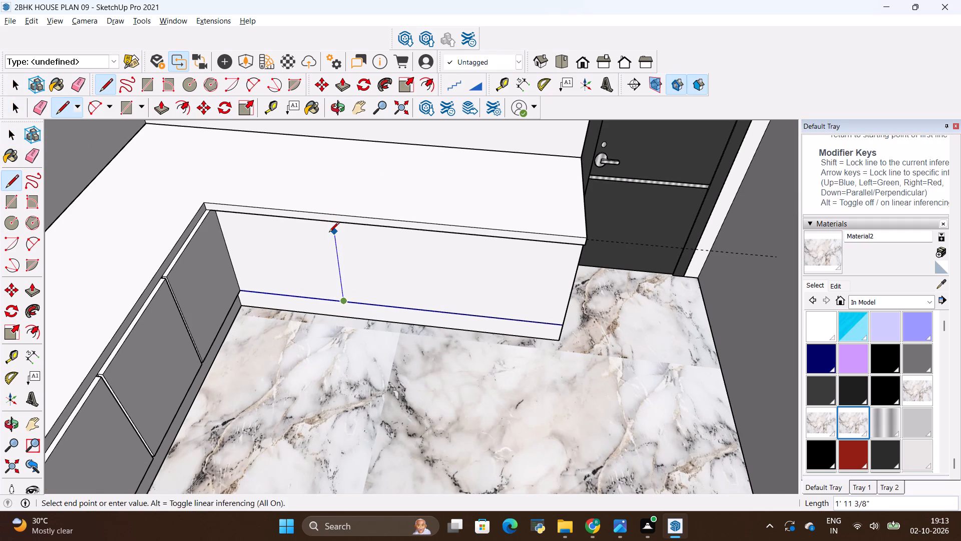
{"action": "middle_click_drag", "start_coordinate": [330, 233], "coordinate": [334, 96]}
{"action": "middle_click_drag", "start_coordinate": [345, 226], "coordinate": [346, 182]}
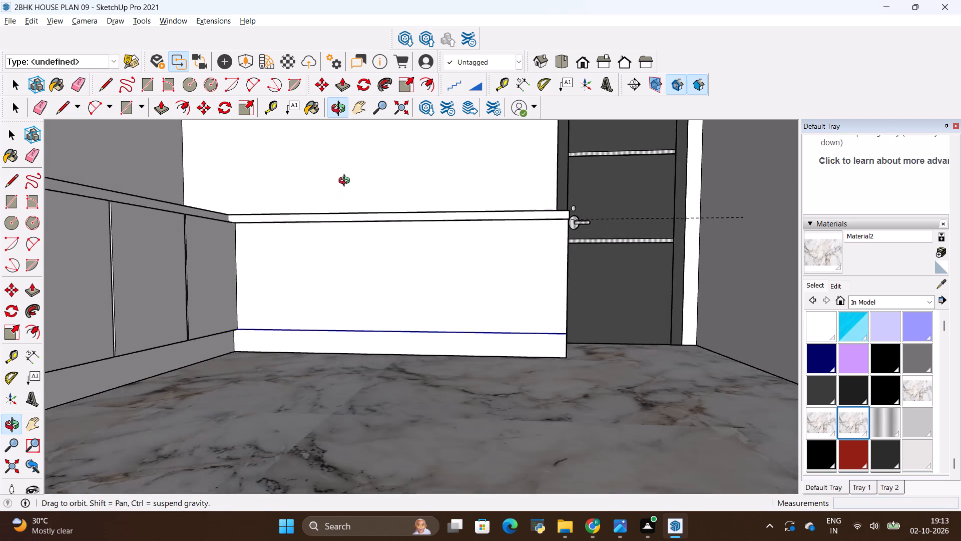
{"action": "middle_click_drag", "start_coordinate": [346, 182], "coordinate": [347, 179]}
{"action": "scroll", "coordinate": [344, 213], "scroll_direction": "up", "scroll_amount": 2}
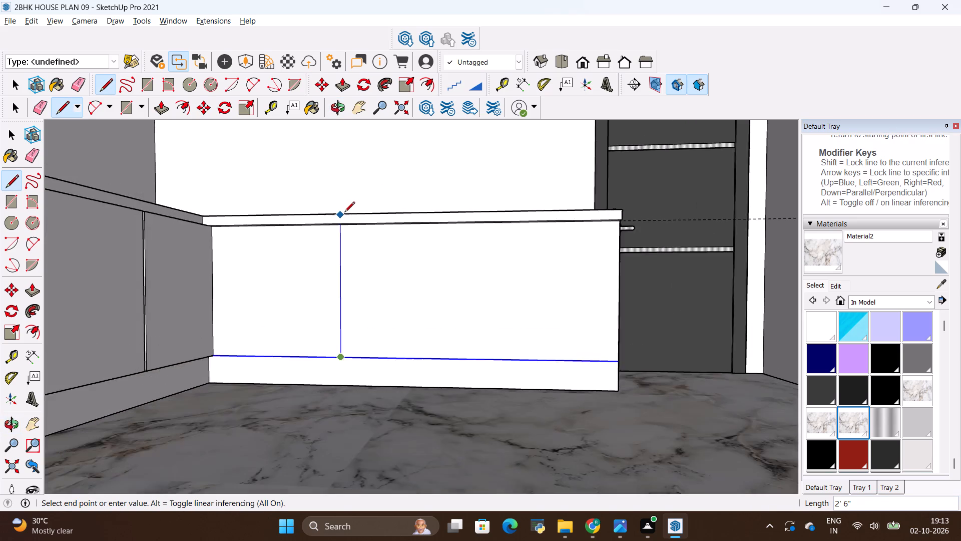
{"action": "scroll", "coordinate": [344, 213], "scroll_direction": "up", "scroll_amount": 10}
{"action": "middle_click_drag", "start_coordinate": [340, 213], "coordinate": [339, 263]}
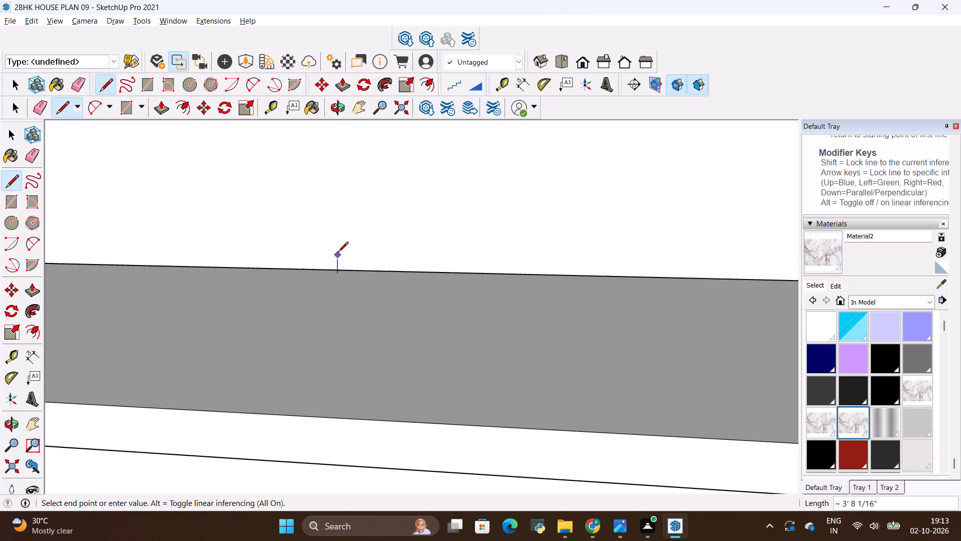
{"action": "scroll", "coordinate": [339, 249], "scroll_direction": "down", "scroll_amount": 11}
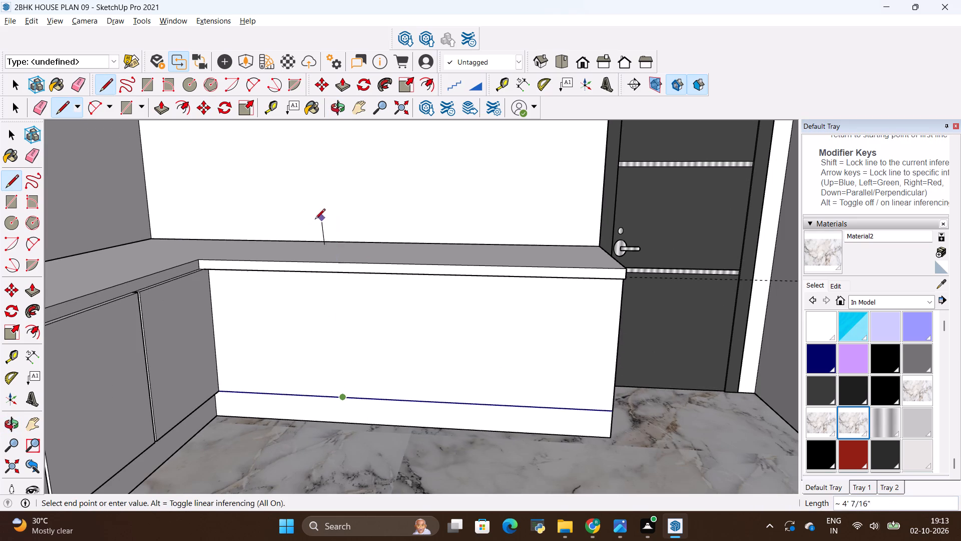
{"action": "middle_click_drag", "start_coordinate": [377, 310], "coordinate": [249, 293]}
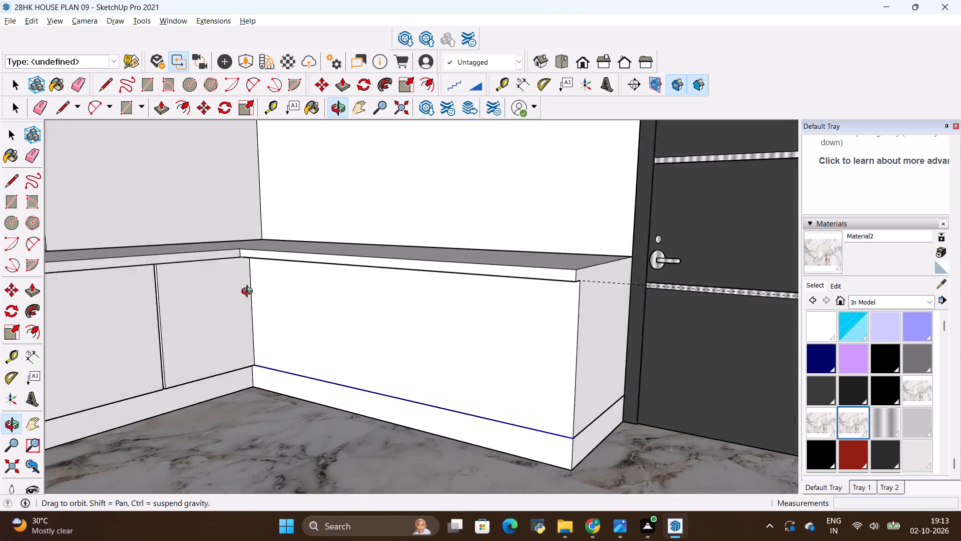
{"action": "middle_click_drag", "start_coordinate": [249, 293], "coordinate": [382, 341]}
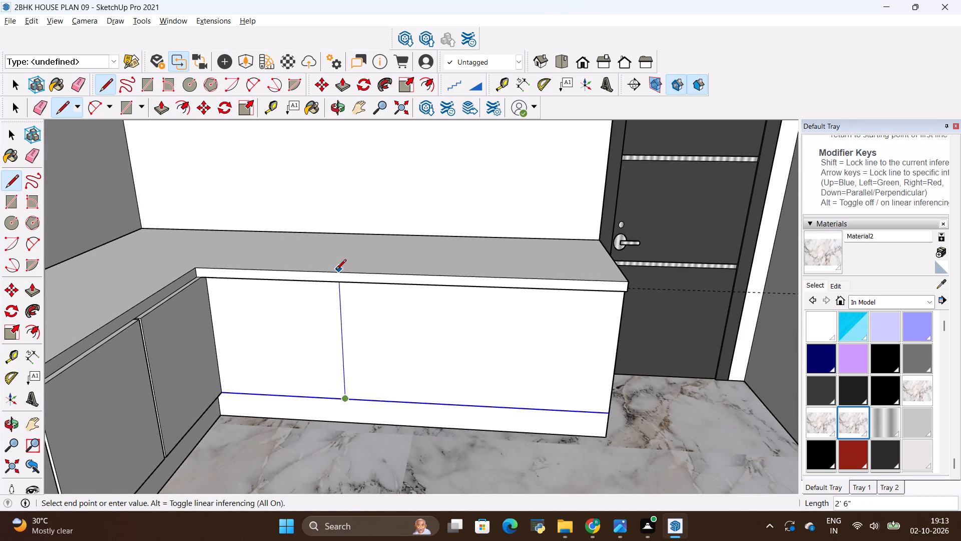
{"action": "scroll", "coordinate": [340, 265], "scroll_direction": "up", "scroll_amount": 1}
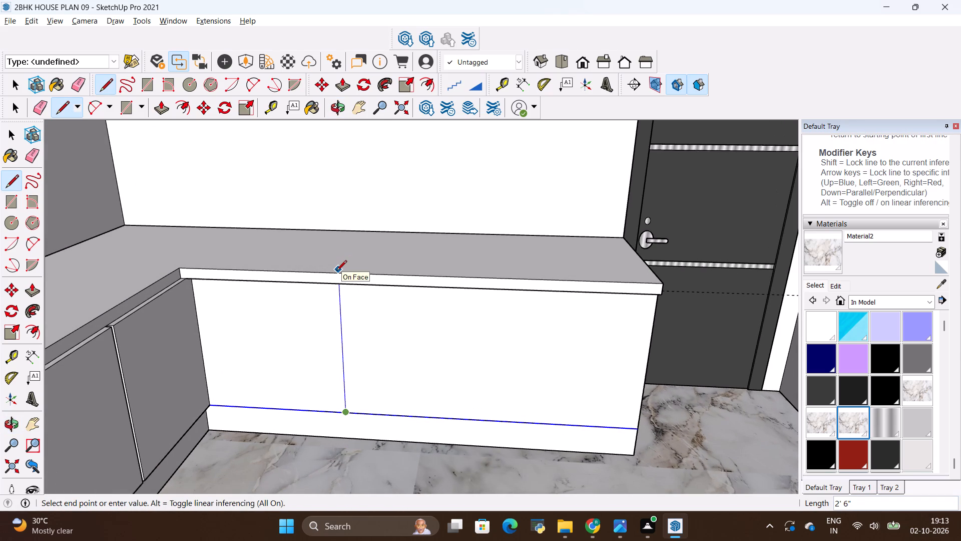
{"action": "left_click", "coordinate": [336, 272]}
{"action": "key", "text": "Escape"}
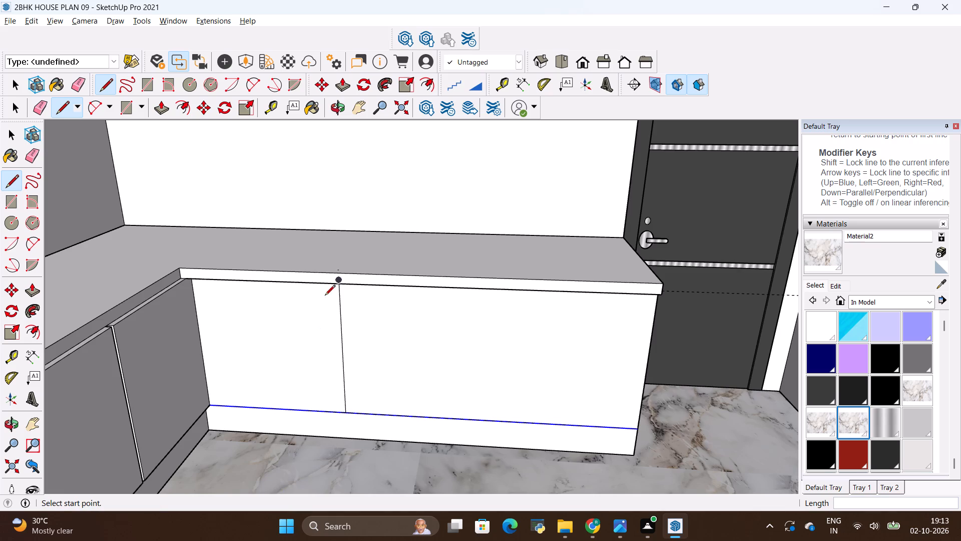
Draw a second vertical divider 2' 4" long from the division point nearer the door up to the countertop's underside.
{"action": "scroll", "coordinate": [351, 258], "scroll_direction": "up", "scroll_amount": 7}
{"action": "scroll", "coordinate": [346, 269], "scroll_direction": "down", "scroll_amount": 10}
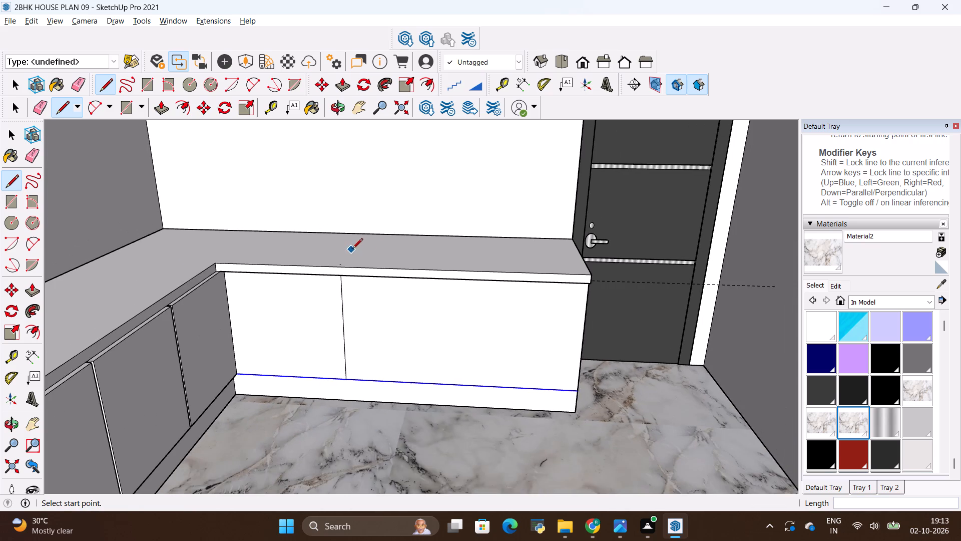
{"action": "left_click", "coordinate": [456, 383]}
{"action": "middle_click_drag", "start_coordinate": [465, 318], "coordinate": [472, 160]}
{"action": "middle_click_drag", "start_coordinate": [477, 210], "coordinate": [474, 265]}
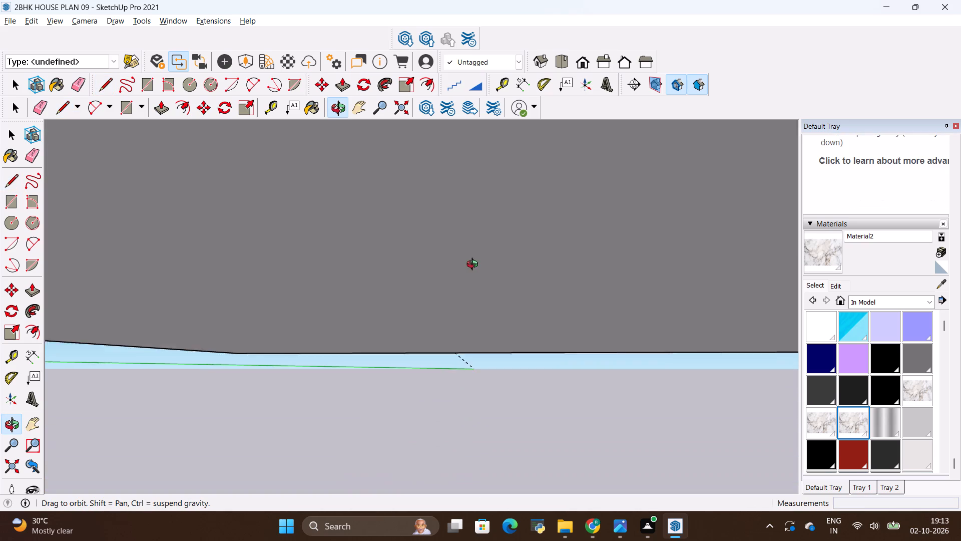
{"action": "middle_click_drag", "start_coordinate": [474, 265], "coordinate": [468, 319]}
{"action": "middle_click_drag", "start_coordinate": [482, 258], "coordinate": [452, 408], "text": "shift"}
{"action": "scroll", "coordinate": [450, 335], "scroll_direction": "up", "scroll_amount": 4}
{"action": "middle_click_drag", "start_coordinate": [451, 312], "coordinate": [425, 237]}
{"action": "scroll", "coordinate": [407, 243], "scroll_direction": "up", "scroll_amount": 7}
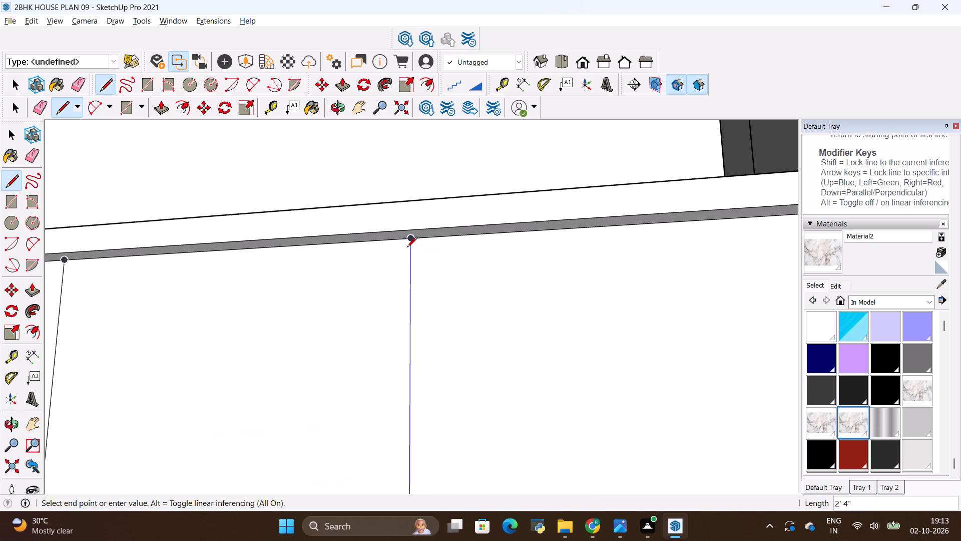
{"action": "left_click", "coordinate": [409, 243]}
{"action": "scroll", "coordinate": [431, 284], "scroll_direction": "down", "scroll_amount": 4}
{"action": "middle_click_drag", "start_coordinate": [433, 271], "coordinate": [437, 301]}
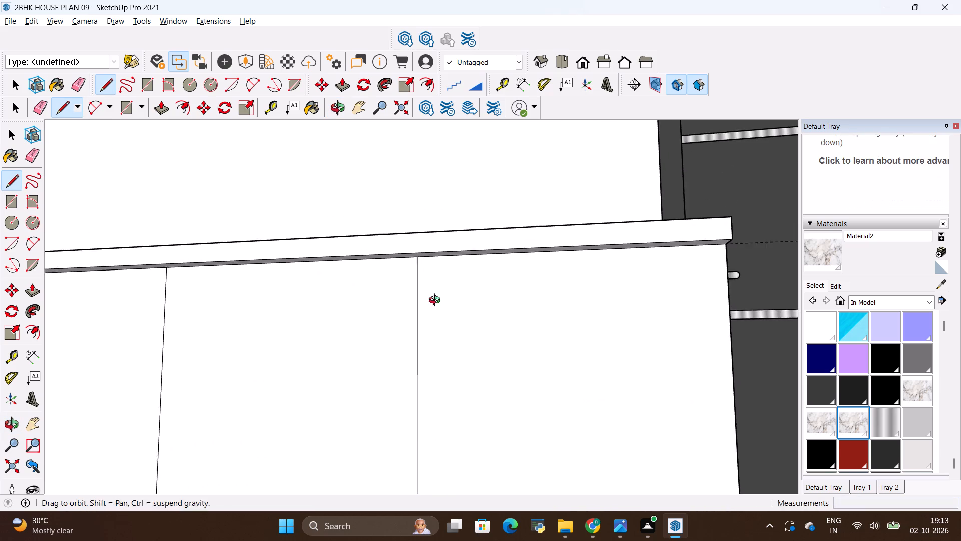
{"action": "middle_click_drag", "start_coordinate": [437, 301], "coordinate": [454, 361]}
{"action": "key", "text": "Escape"}
{"action": "scroll", "coordinate": [434, 265], "scroll_direction": "down", "scroll_amount": 5}
{"action": "middle_click_drag", "start_coordinate": [397, 330], "coordinate": [412, 345]}
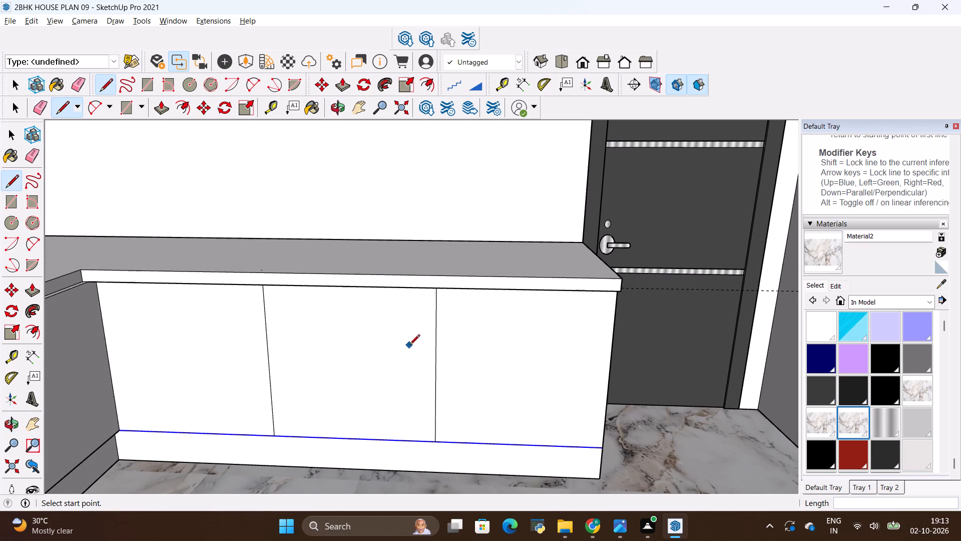
Copy both vertical dividers 0.5" along the door-side front towards the door, marking a narrow gap between each pair of bays.
{"action": "key", "text": "space"}
{"action": "left_click", "coordinate": [266, 350]}
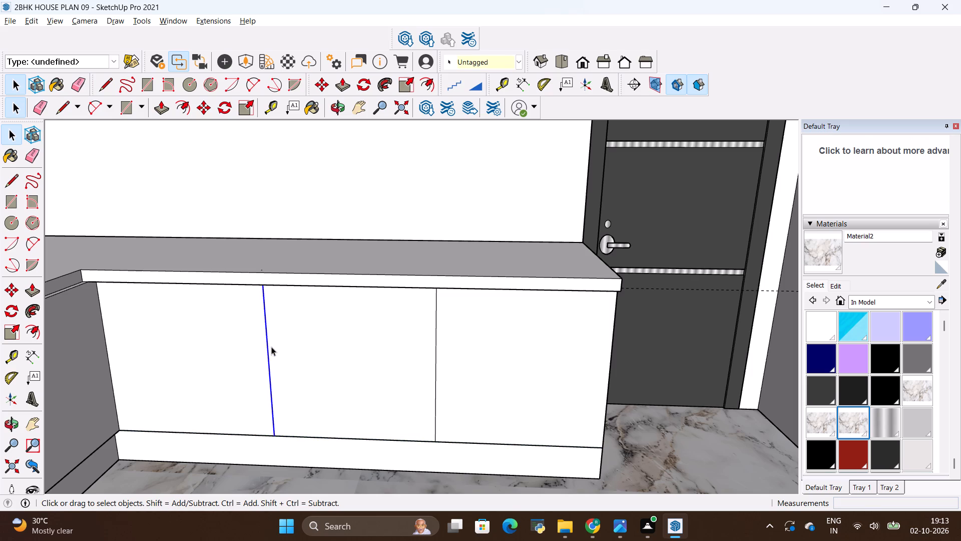
{"action": "left_click", "coordinate": [436, 356], "text": "ctrl"}
{"action": "key", "text": "m"}
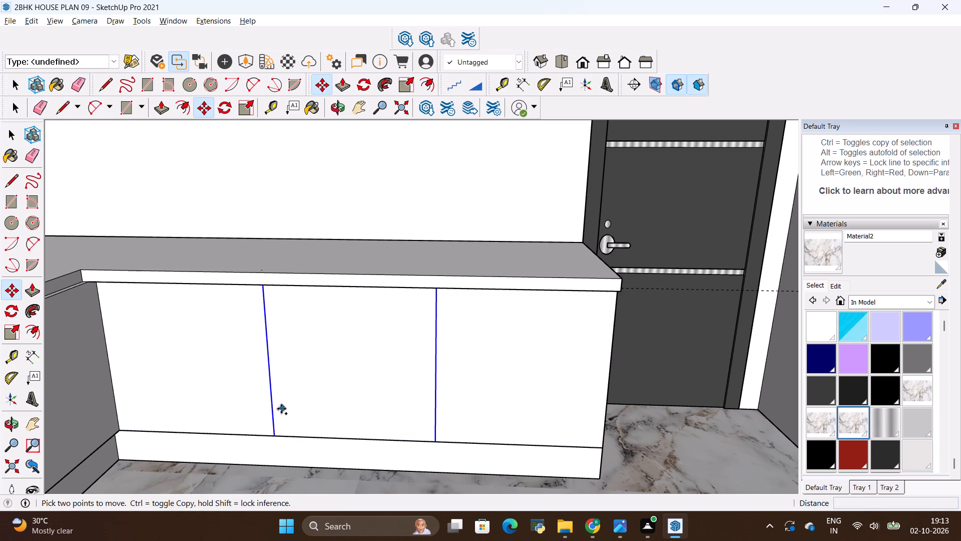
{"action": "left_click", "coordinate": [273, 414]}
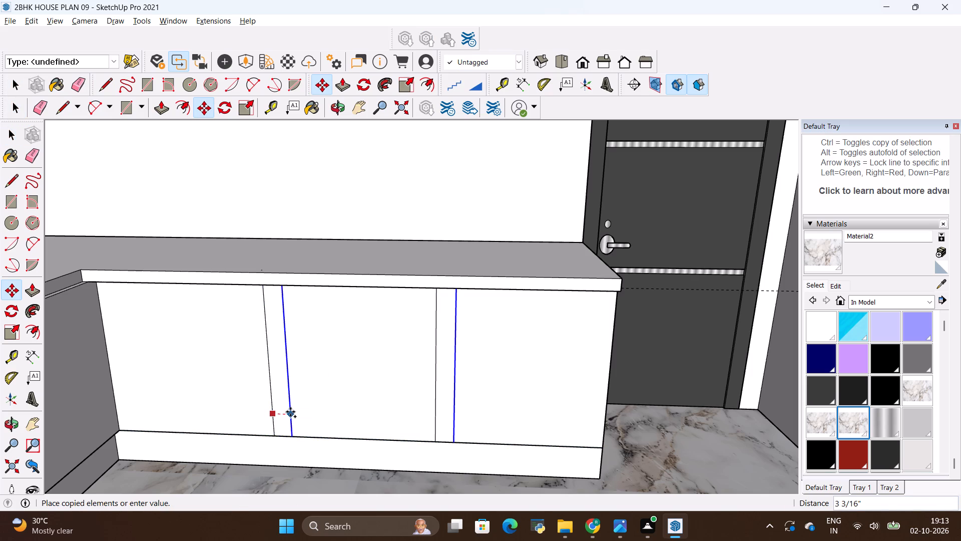
{"action": "key", "text": "BackSpace"}
{"action": "key", "text": "period"}
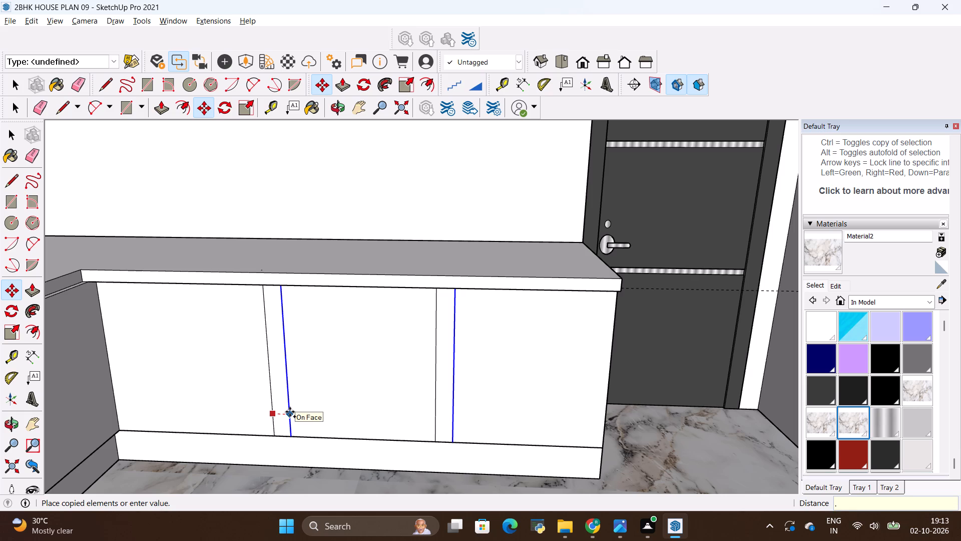
{"action": "key", "text": "5"}
{"action": "key", "text": "shift+quotedbl"}
{"action": "key", "text": "Return"}
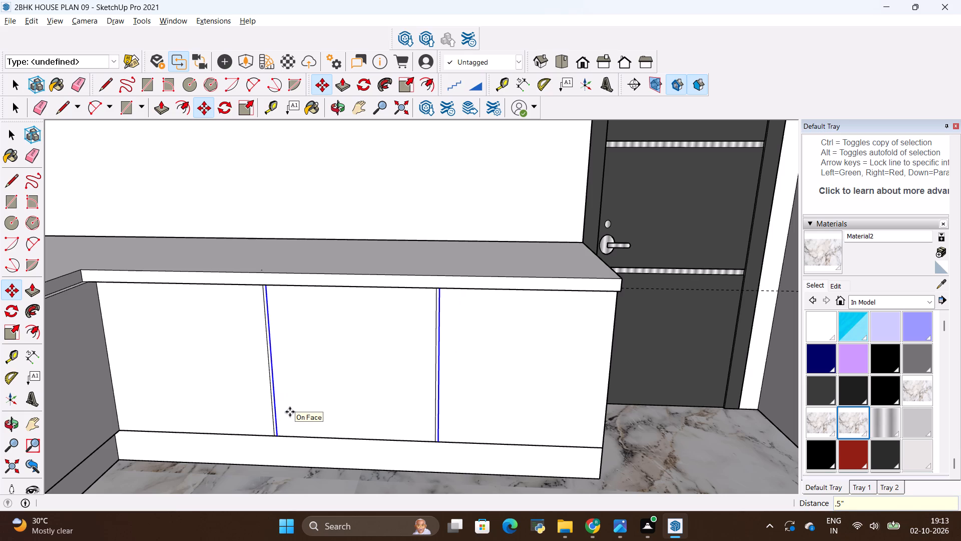
{"action": "key", "text": "Escape"}
{"action": "scroll", "coordinate": [424, 385], "scroll_direction": "down", "scroll_amount": 1}
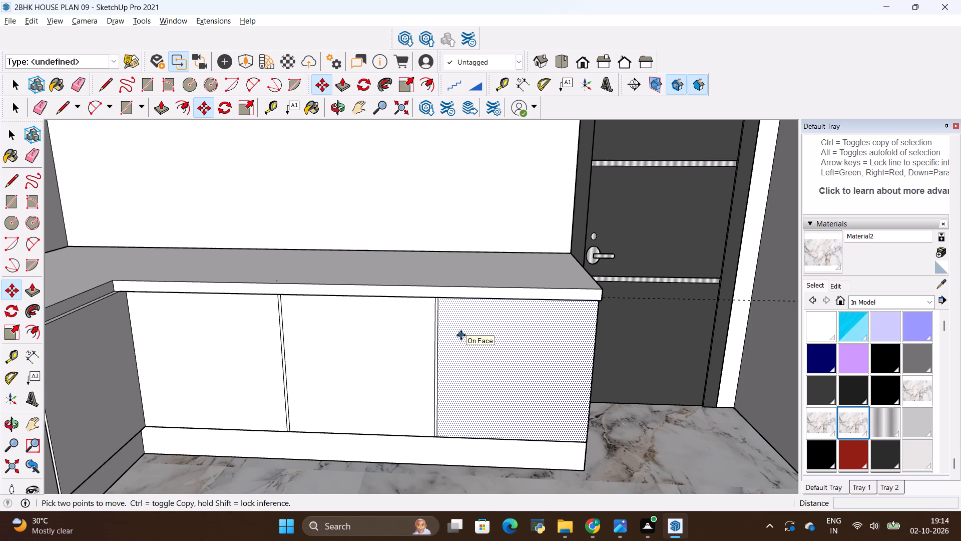
Pull the three wide bays of the door-side counter front out 1", leaving the narrow gap strips recessed.
{"action": "key", "text": "p"}
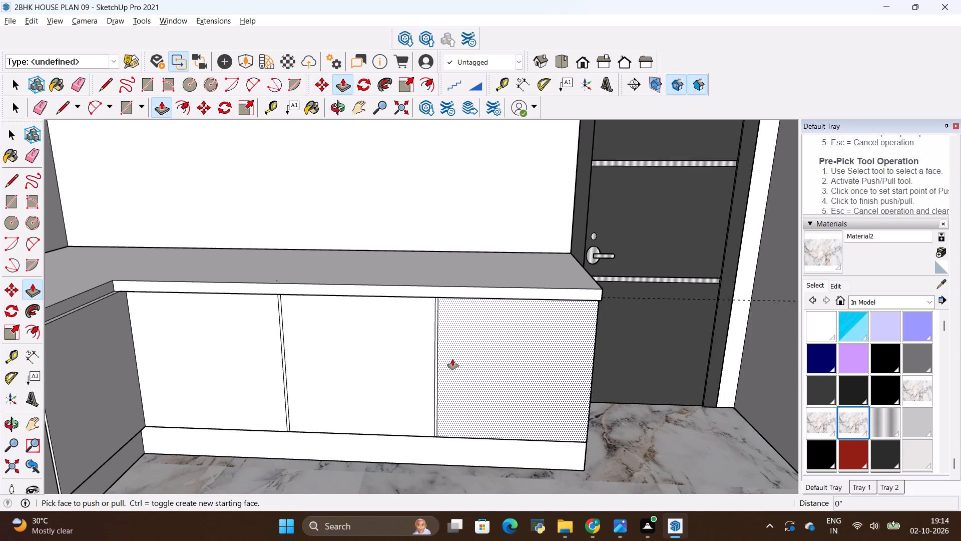
{"action": "left_click", "coordinate": [261, 374]}
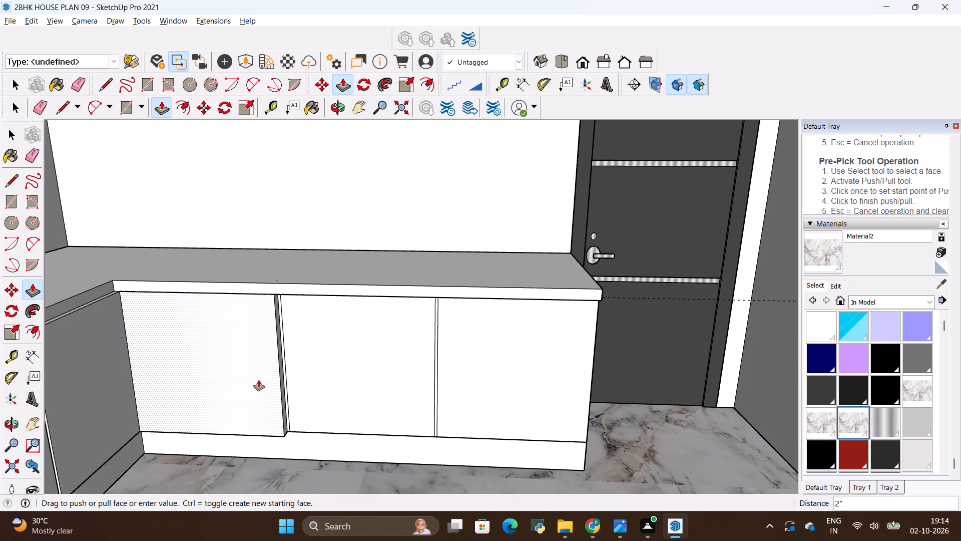
{"action": "key", "text": "BackSpace"}
{"action": "key", "text": "1"}
{"action": "key", "text": "shift+quotedbl"}
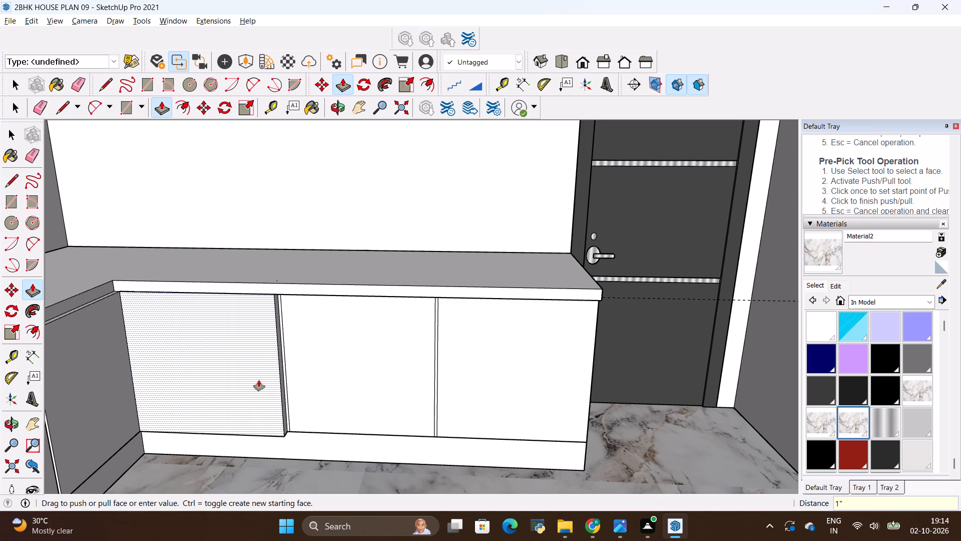
{"action": "key", "text": "Return"}
{"action": "double_click", "coordinate": [291, 370]}
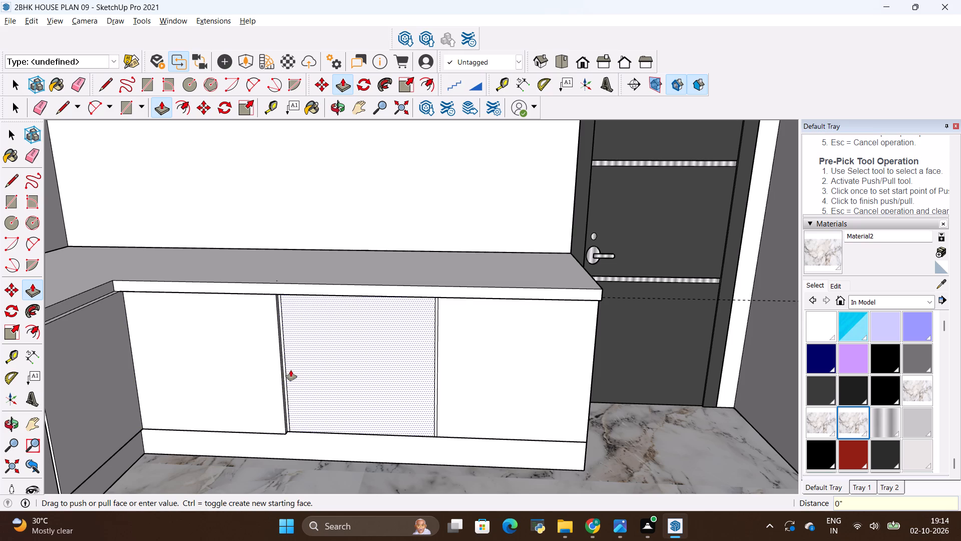
{"action": "double_click", "coordinate": [535, 358]}
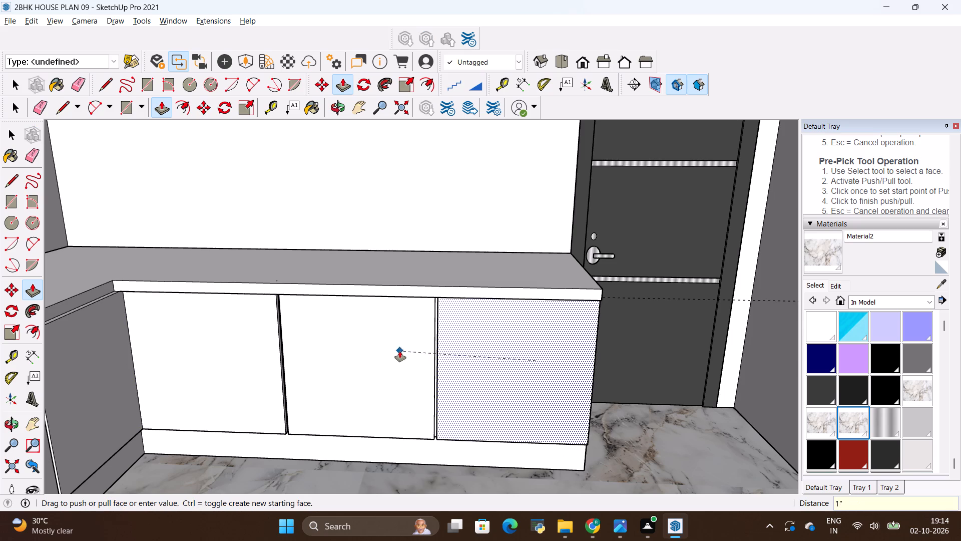
{"action": "left_click", "coordinate": [400, 351]}
Look over both sides of the L-shaped counter from above, then examine the whole house model from outside.
{"action": "scroll", "coordinate": [423, 340], "scroll_direction": "down", "scroll_amount": 4}
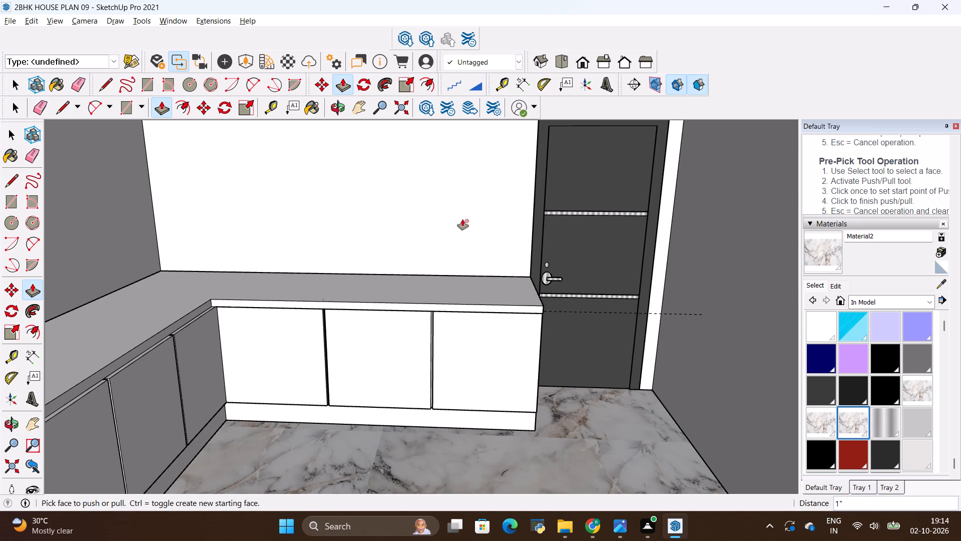
{"action": "middle_click_drag", "start_coordinate": [462, 219], "coordinate": [425, 445], "text": "shift"}
{"action": "scroll", "coordinate": [419, 247], "scroll_direction": "down", "scroll_amount": 4}
{"action": "middle_click_drag", "start_coordinate": [452, 242], "coordinate": [306, 368]}
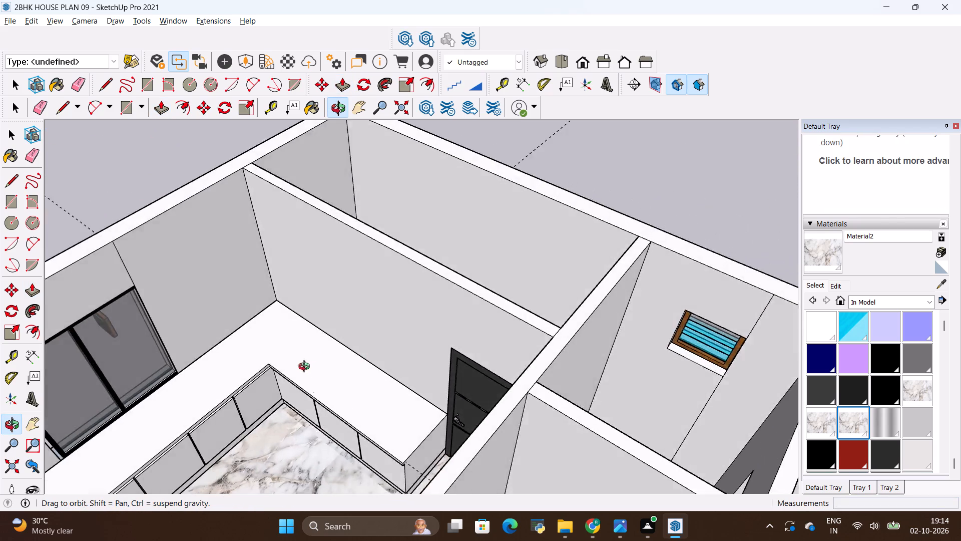
{"action": "middle_click_drag", "start_coordinate": [306, 368], "coordinate": [272, 324]}
{"action": "scroll", "coordinate": [405, 275], "scroll_direction": "down", "scroll_amount": 4}
{"action": "middle_click_drag", "start_coordinate": [244, 387], "coordinate": [211, 329]}
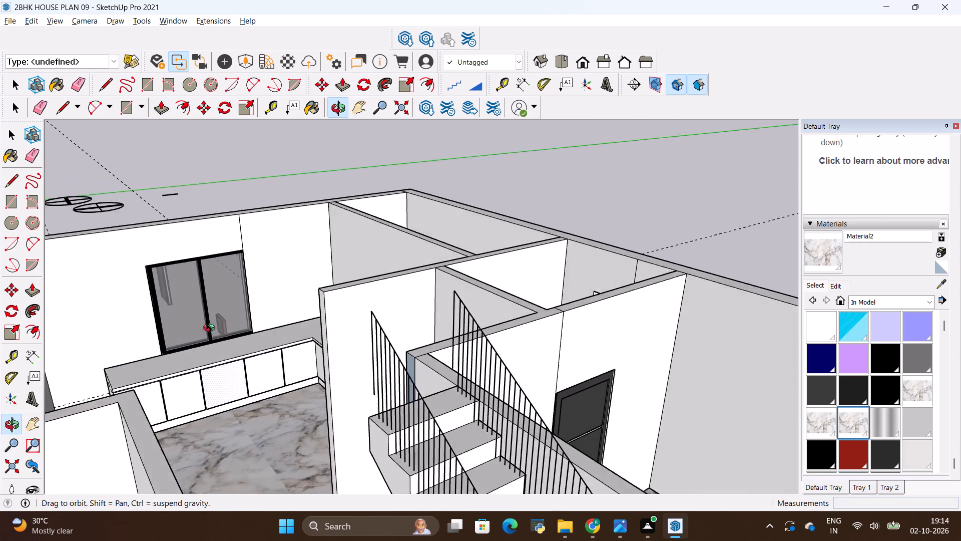
{"action": "middle_click_drag", "start_coordinate": [211, 329], "coordinate": [193, 325]}
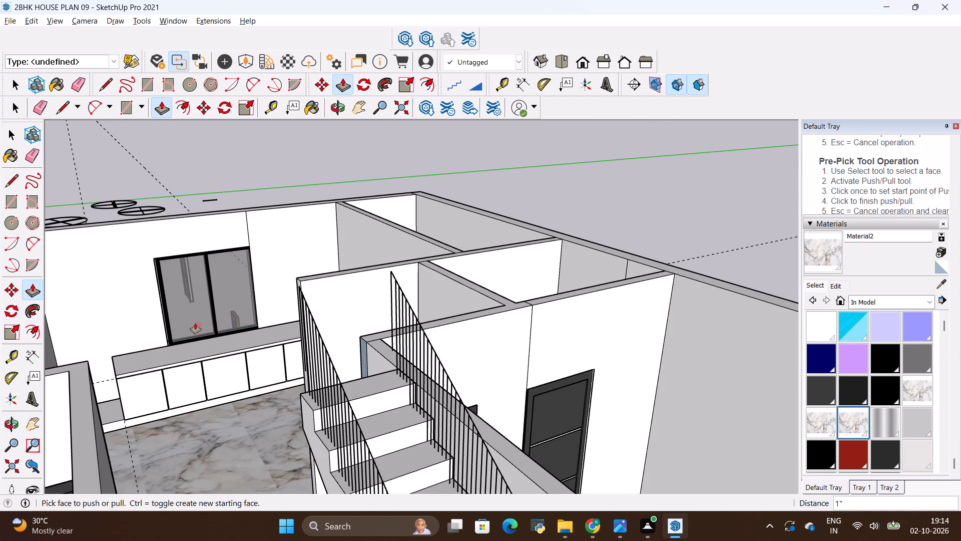
{"action": "scroll", "coordinate": [240, 293], "scroll_direction": "down", "scroll_amount": 5}
{"action": "scroll", "coordinate": [290, 244], "scroll_direction": "down", "scroll_amount": 3}
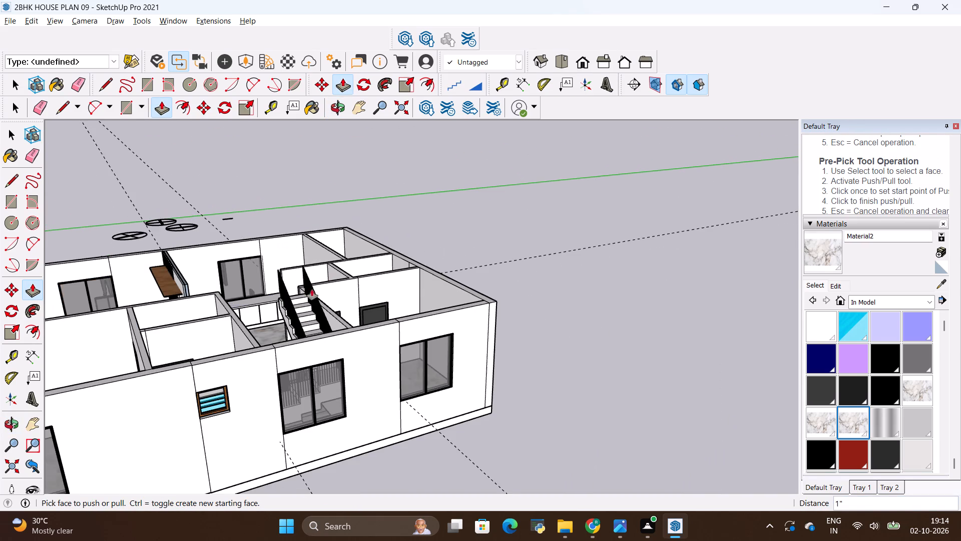
{"action": "middle_click_drag", "start_coordinate": [263, 317], "coordinate": [338, 314]}
{"action": "scroll", "coordinate": [359, 315], "scroll_direction": "down", "scroll_amount": 5}
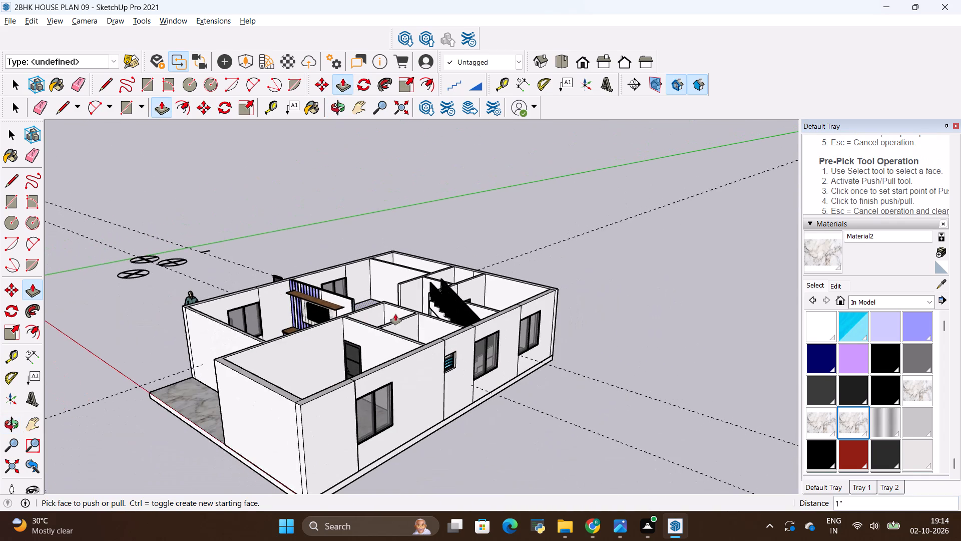
{"action": "scroll", "coordinate": [392, 313], "scroll_direction": "up", "scroll_amount": 7}
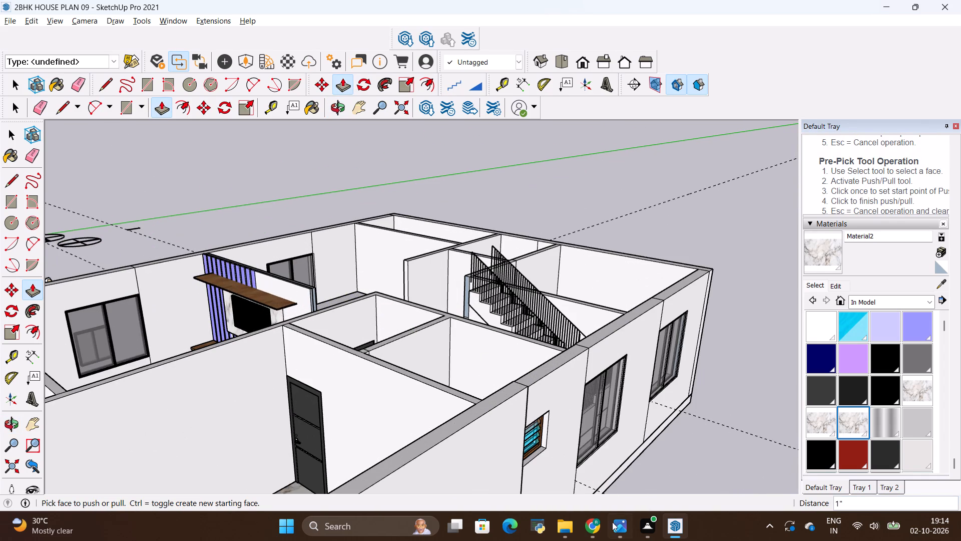